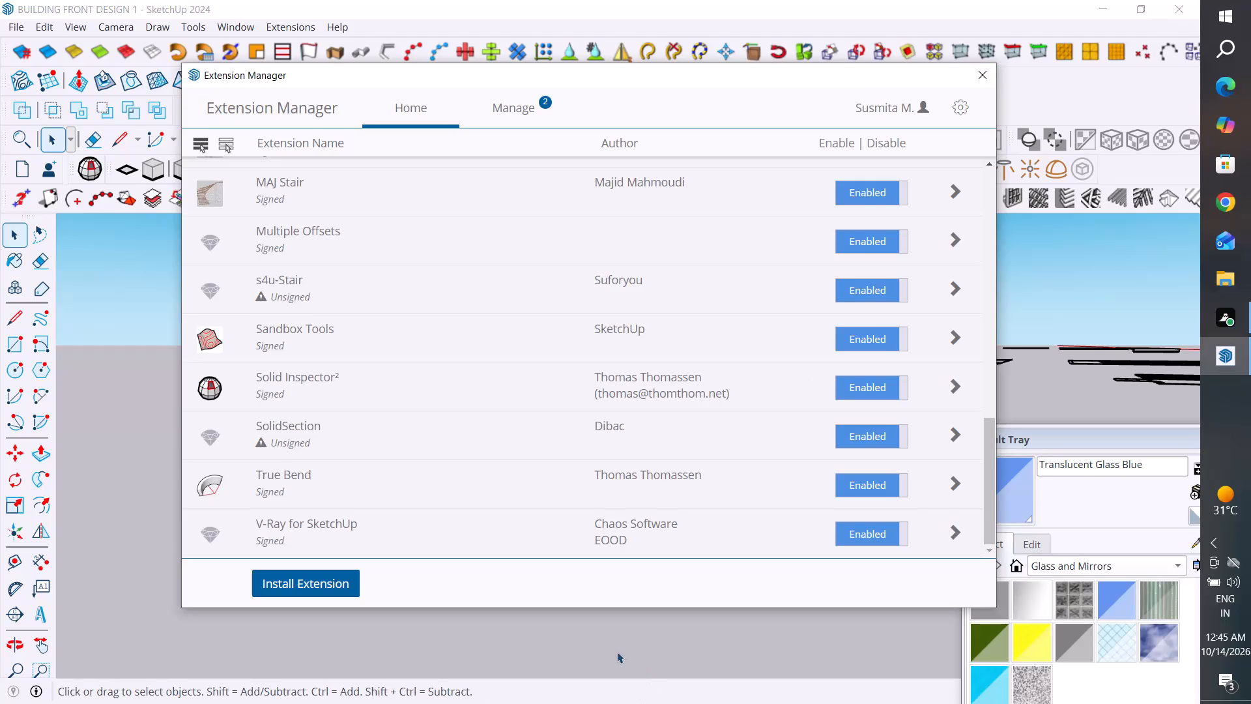
Install the 1001bit_pro(v2.2) extension file from the 1001bit Tools Pro v2.2 SketchUP 2024 folder.
click(326, 585)
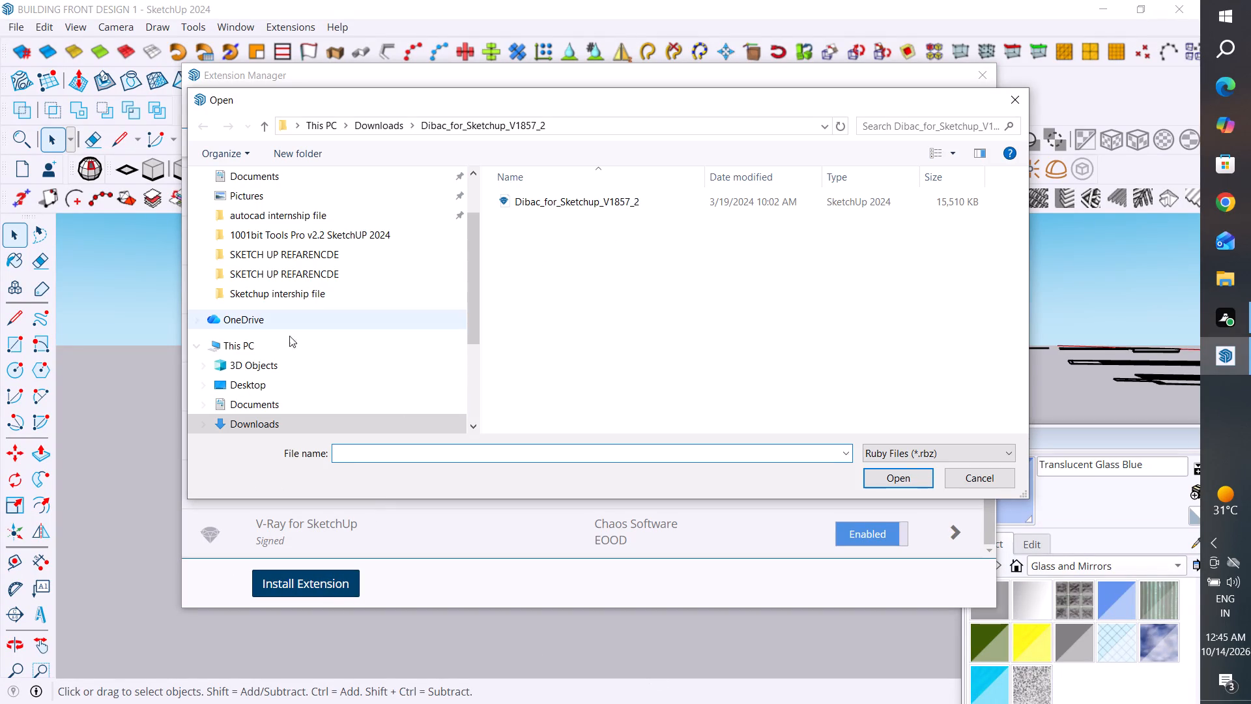
click(308, 235)
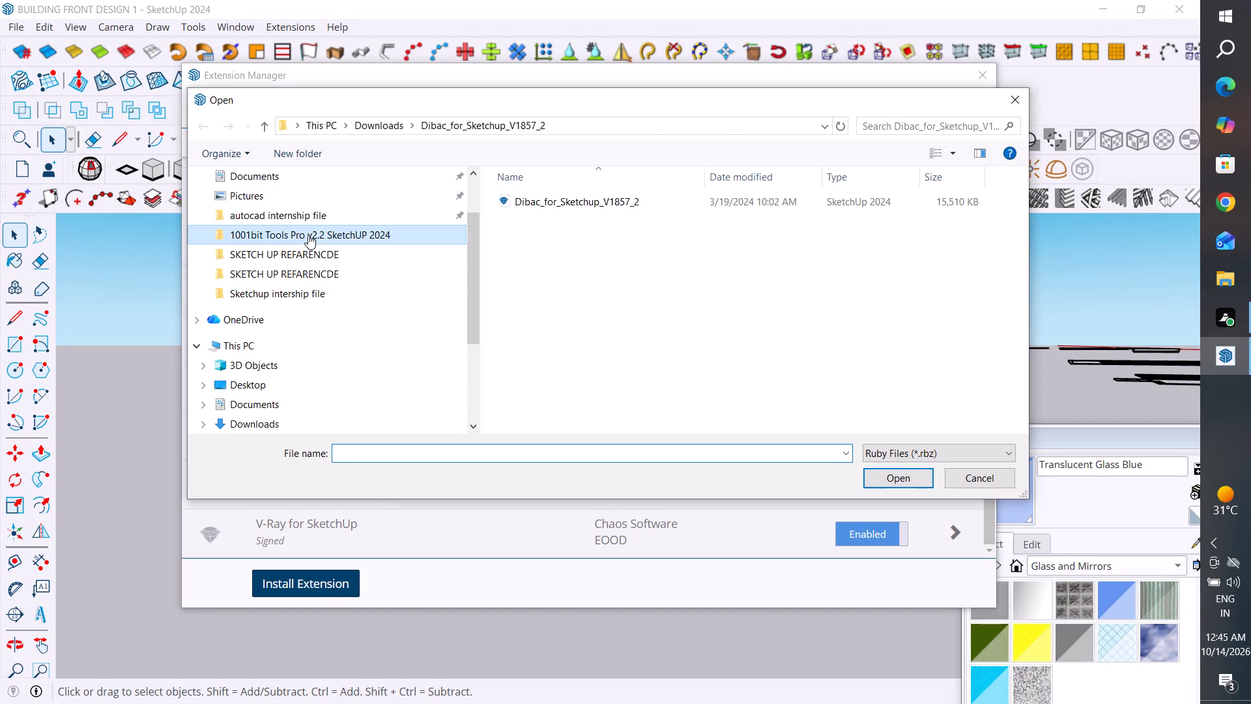
click(898, 482)
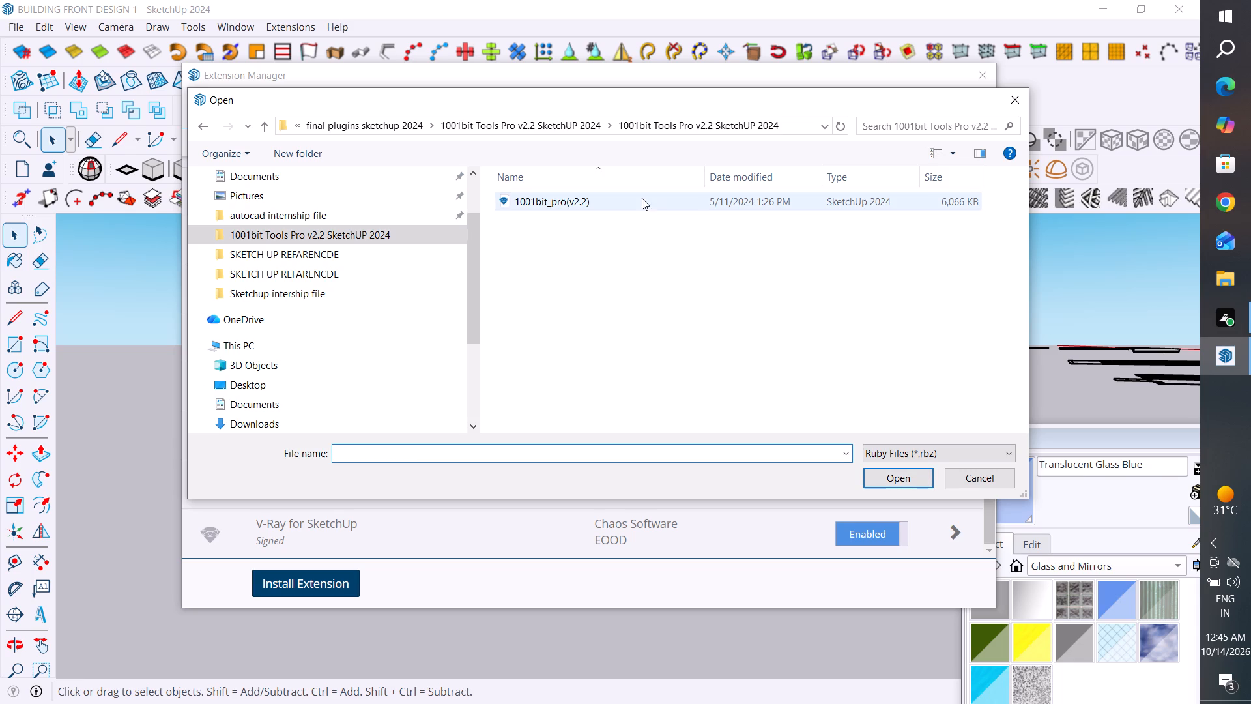
click(642, 198)
click(910, 480)
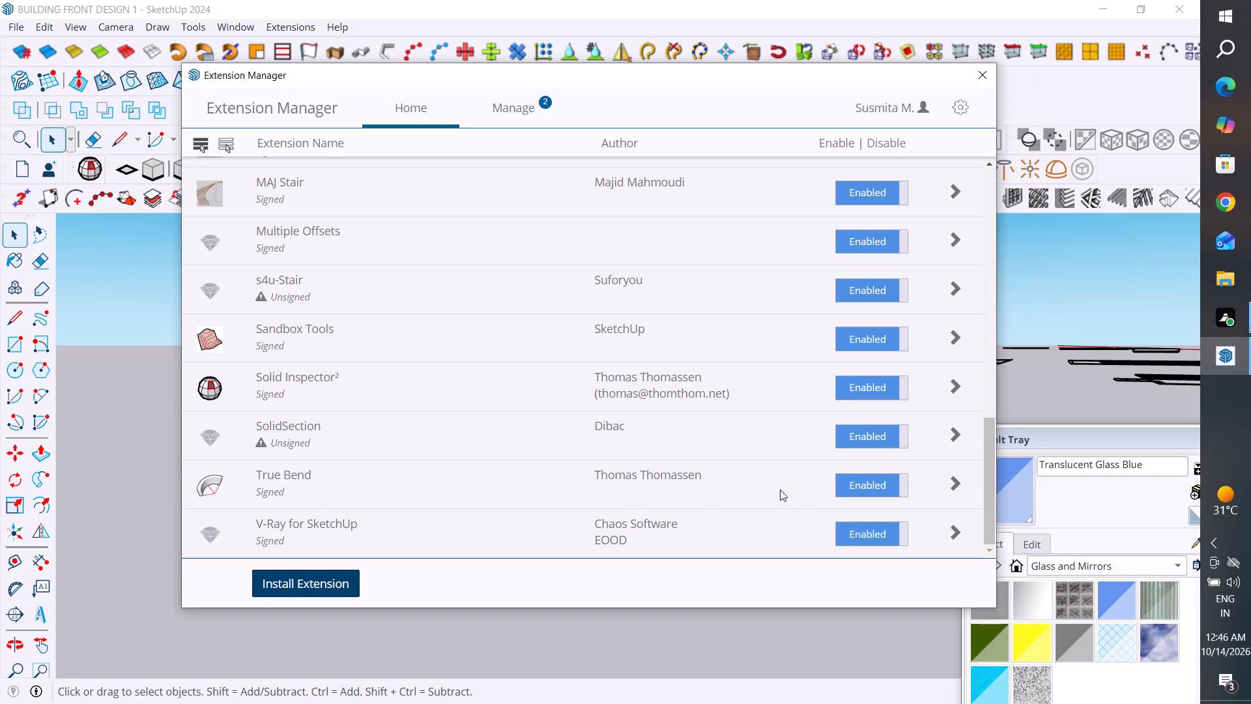
scroll(614, 521, down, 4)
scroll(614, 521, up, 4)
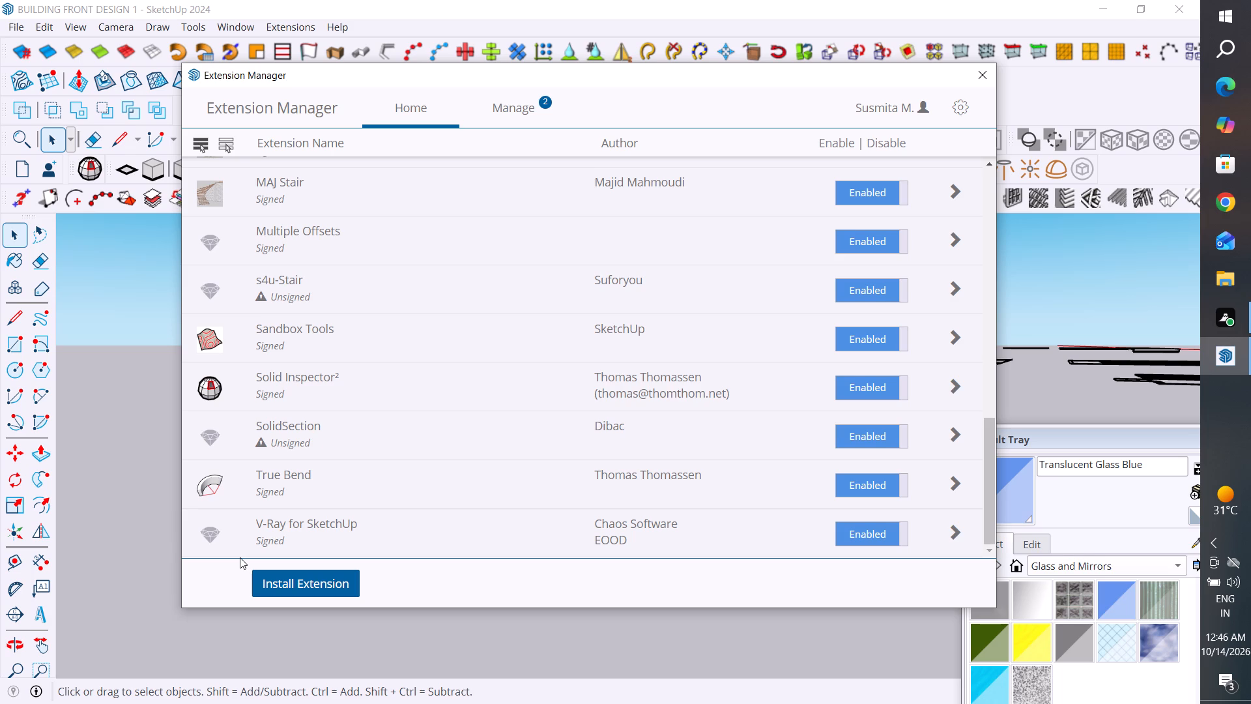
Look through the Documents, Sketchup intership file, Inventor Server for AutoCAD and autocad internship file folders for another extension file to install.
scroll(341, 557, down, 1)
click(342, 585)
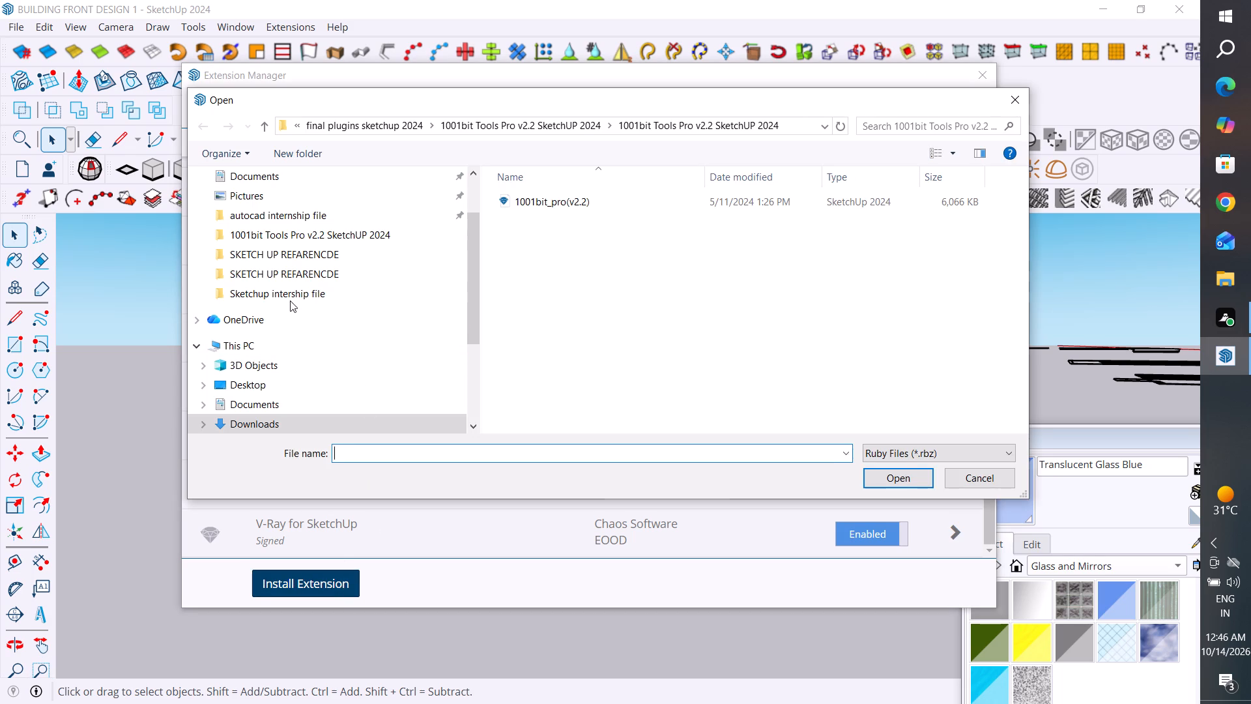
click(291, 290)
click(291, 290)
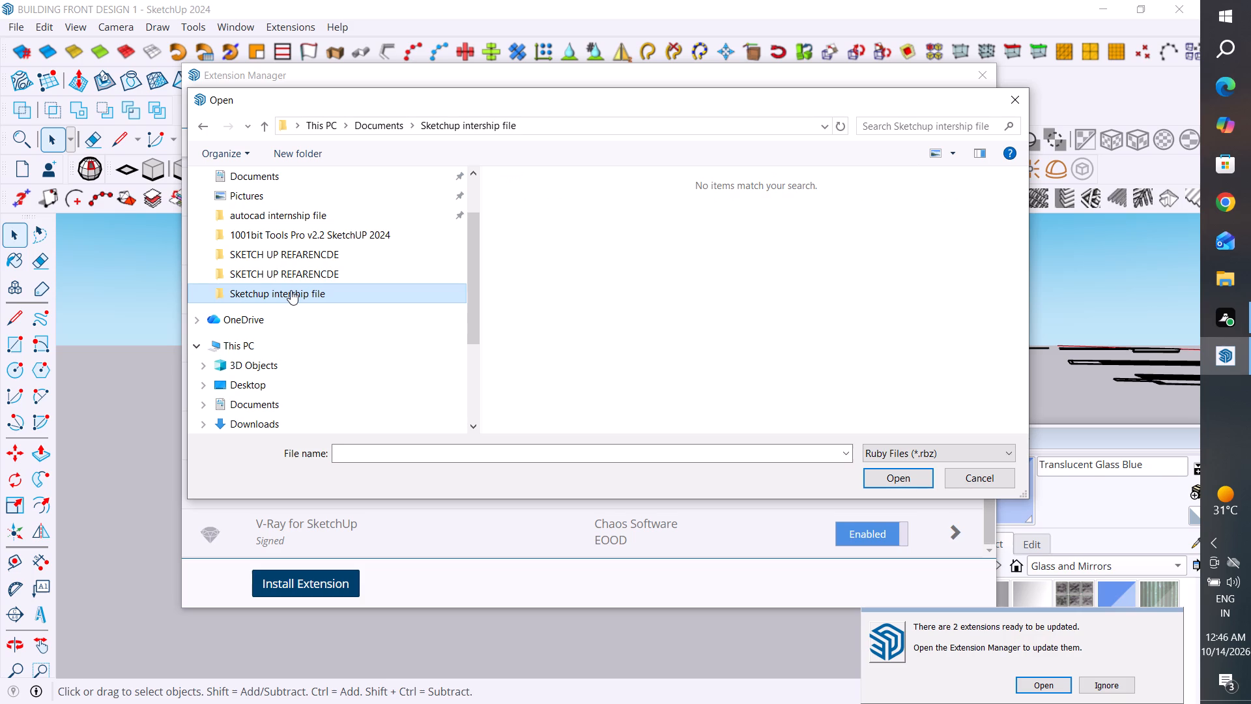
click(1056, 686)
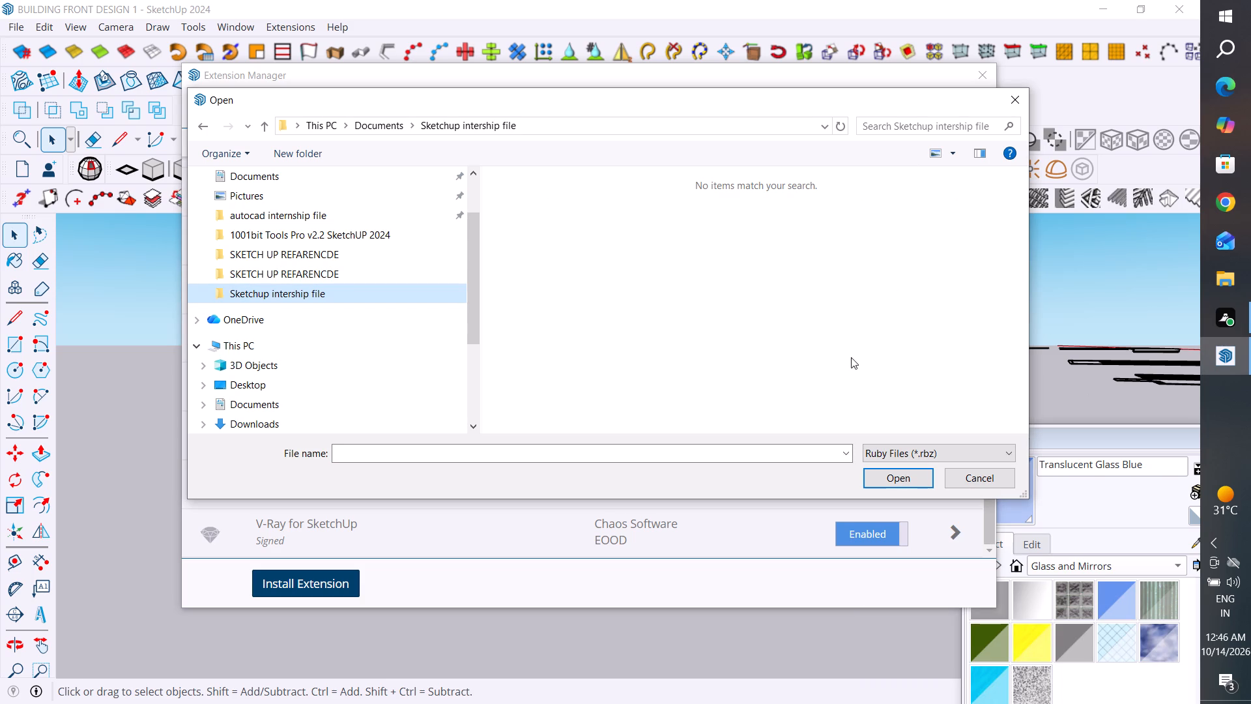
click(893, 477)
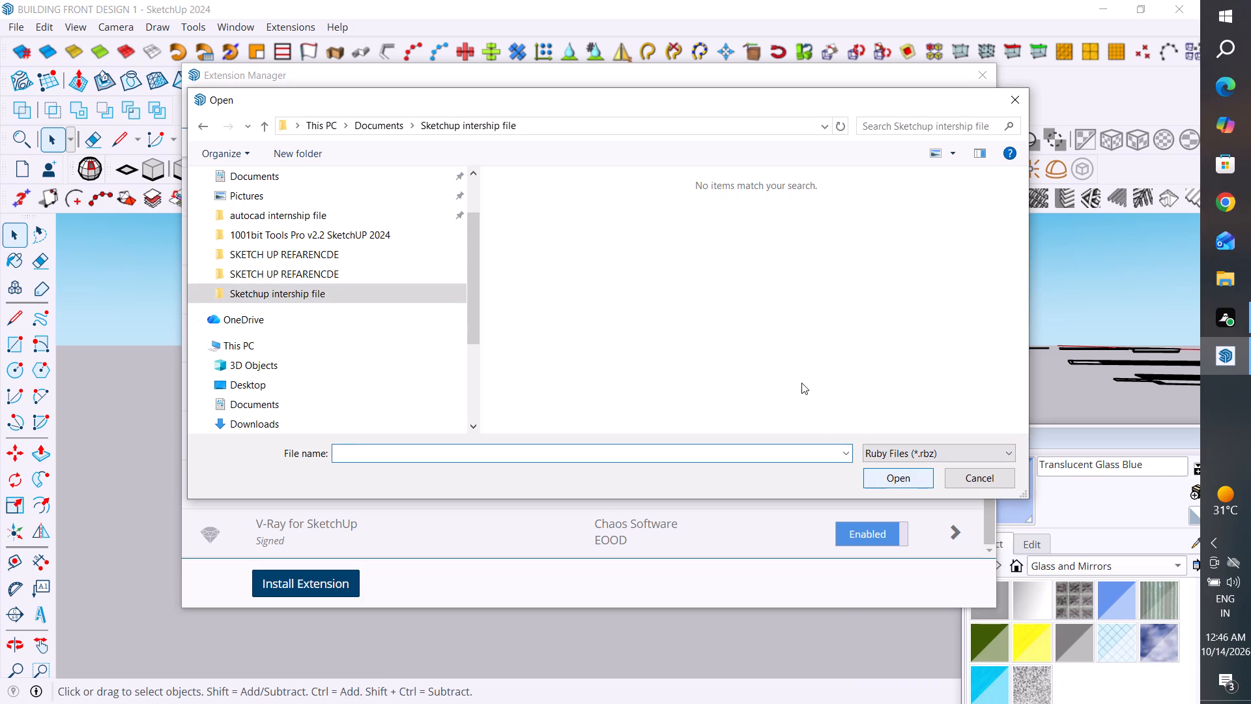
double_click(353, 276)
double_click(323, 234)
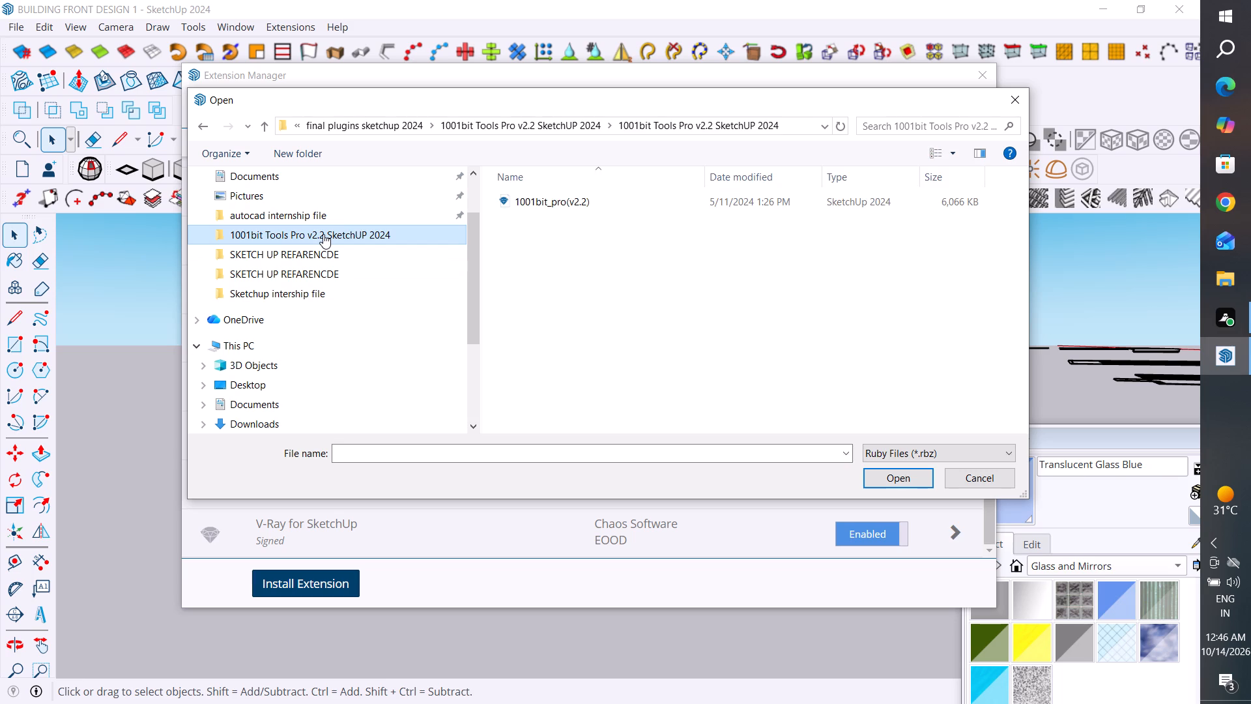
scroll(270, 350, up, 3)
click(277, 245)
click(277, 245)
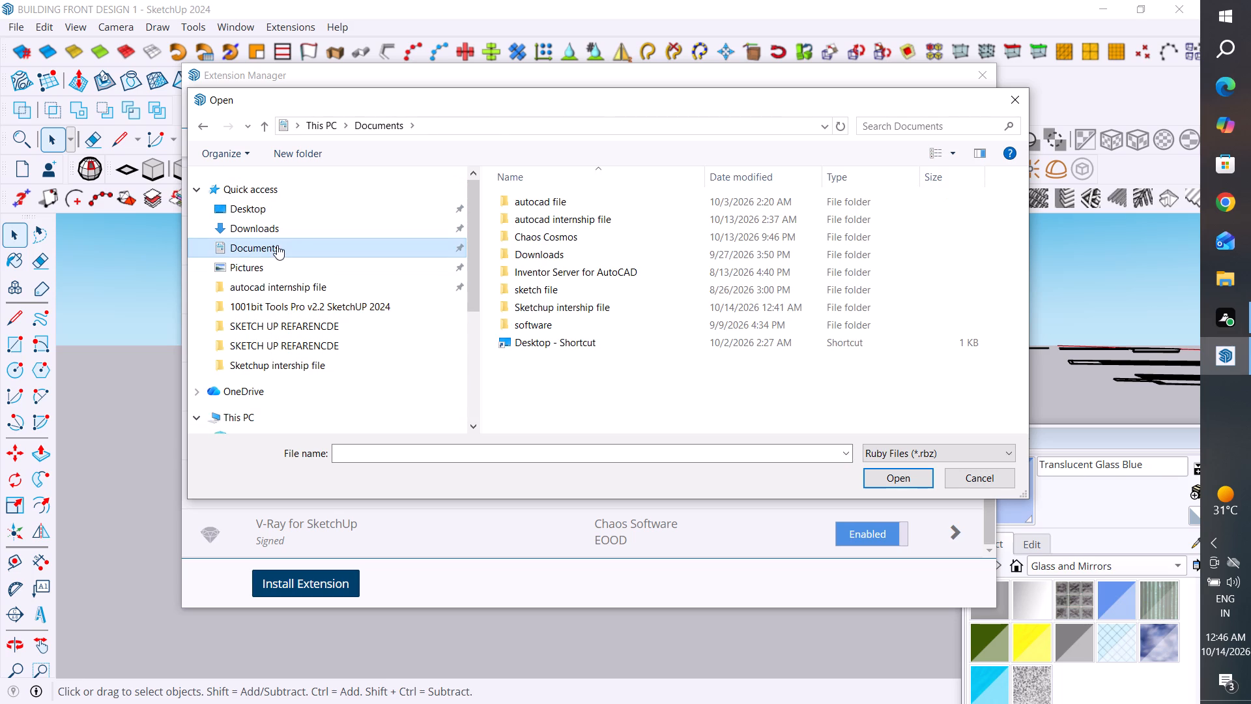
double_click(573, 270)
drag(555, 204, 558, 210)
click(558, 210)
click(563, 201)
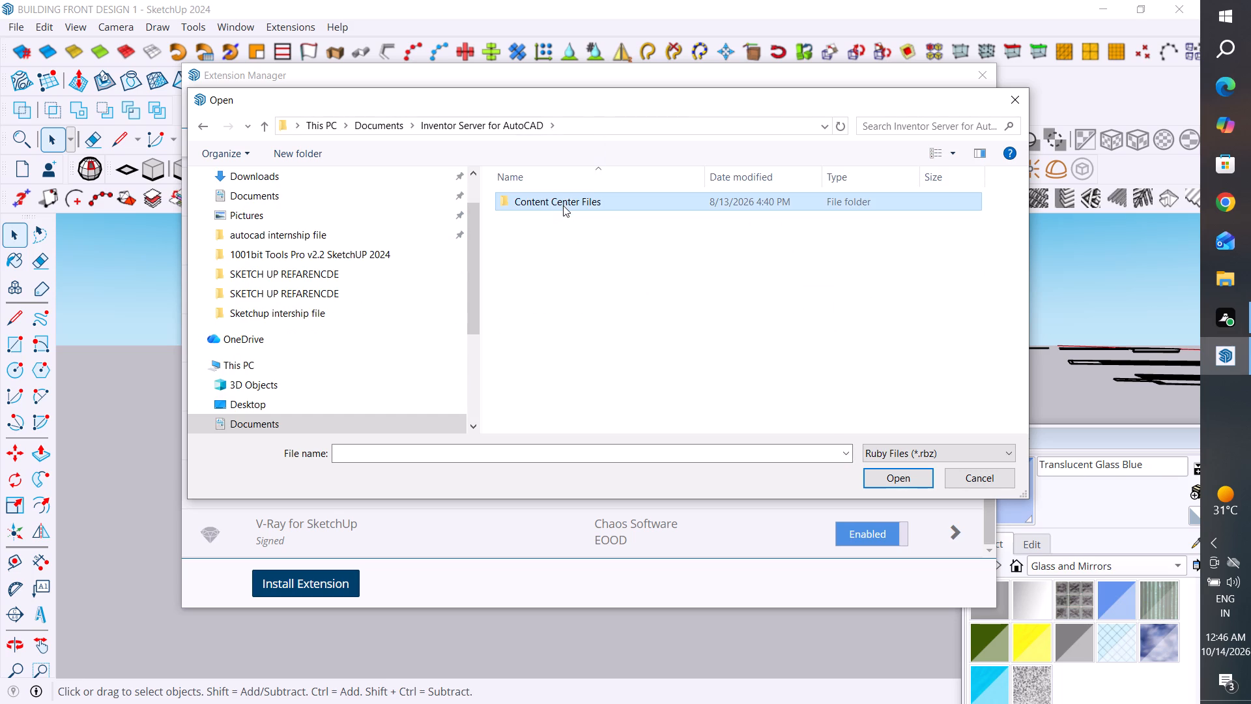
click(563, 205)
triple_click(563, 199)
double_click(563, 199)
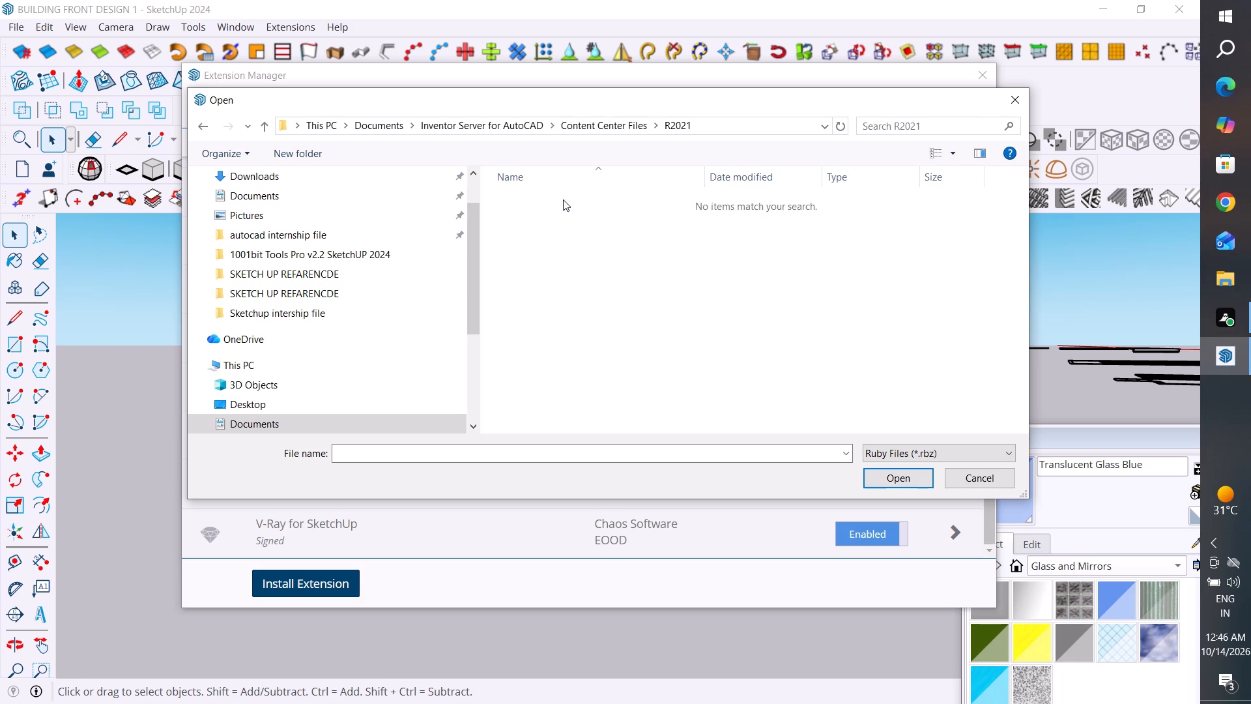
click(306, 234)
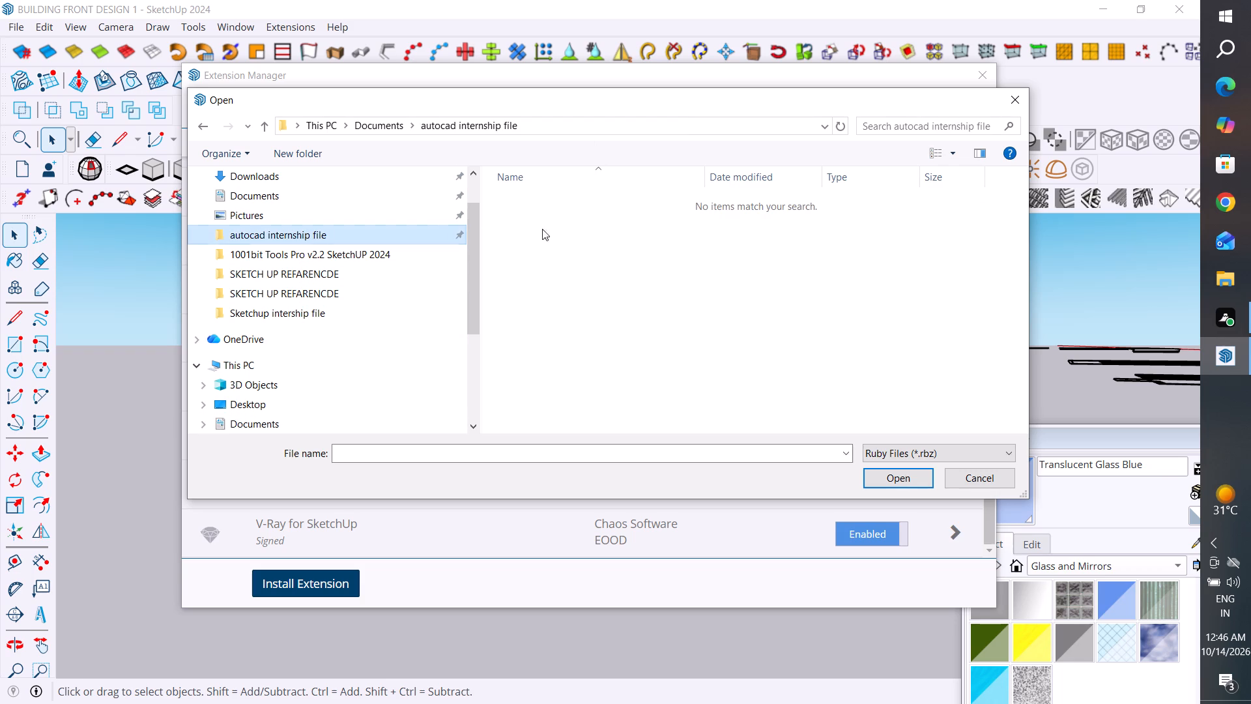
click(261, 211)
click(279, 194)
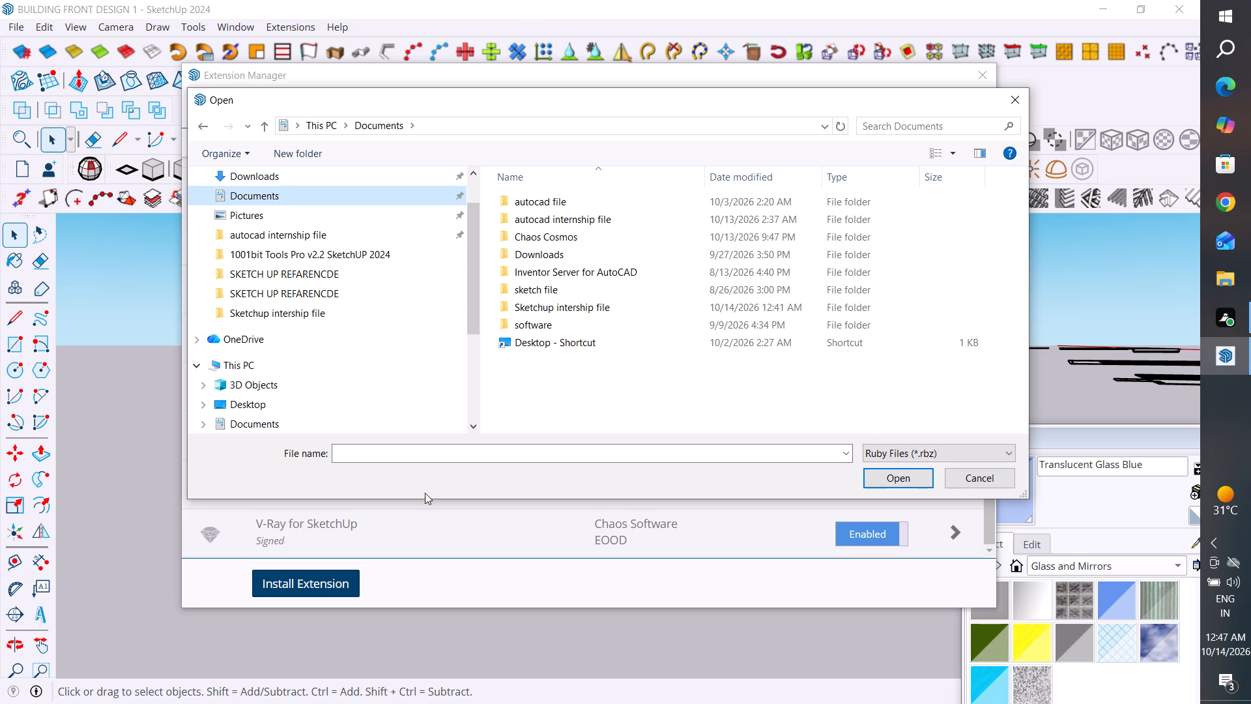
double_click(571, 306)
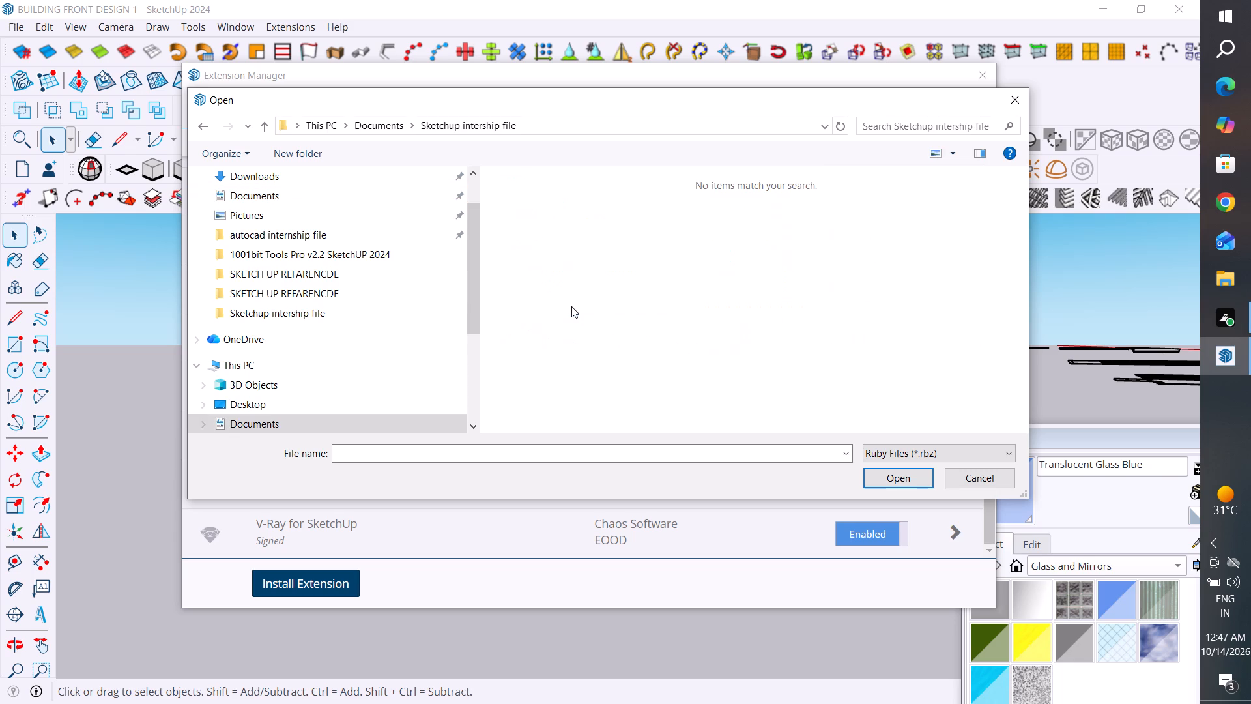
double_click(307, 306)
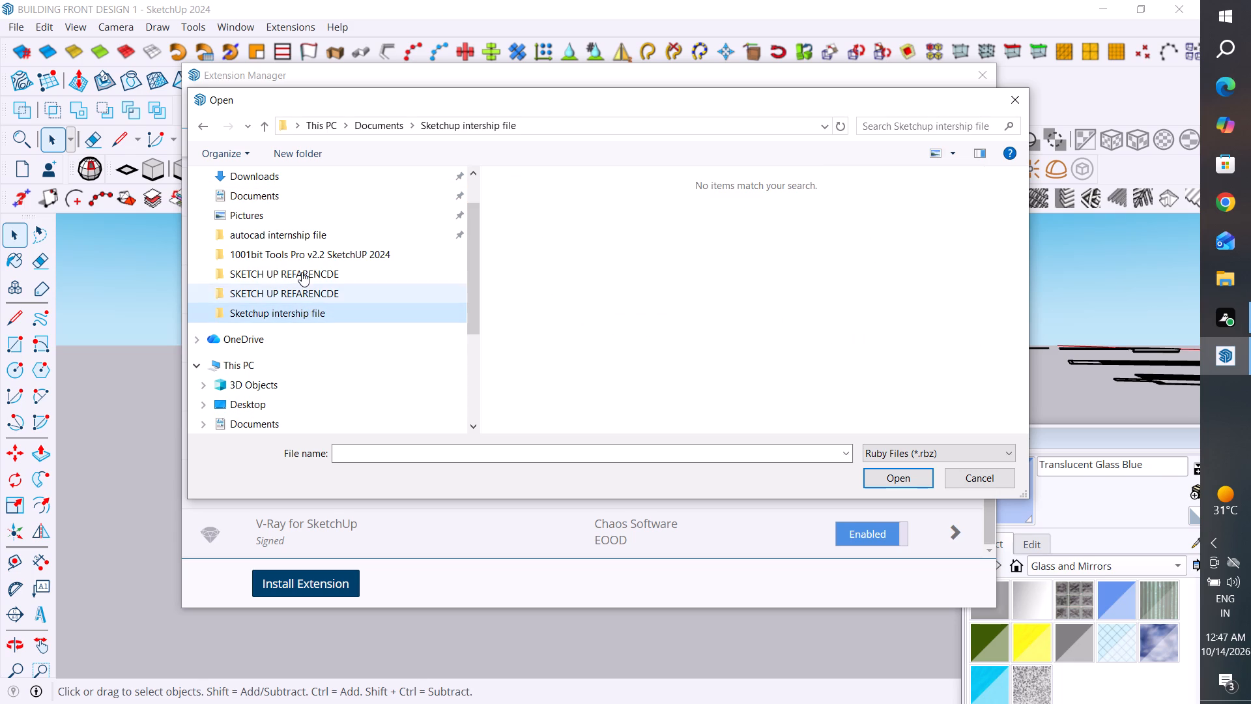
click(1016, 106)
click(986, 76)
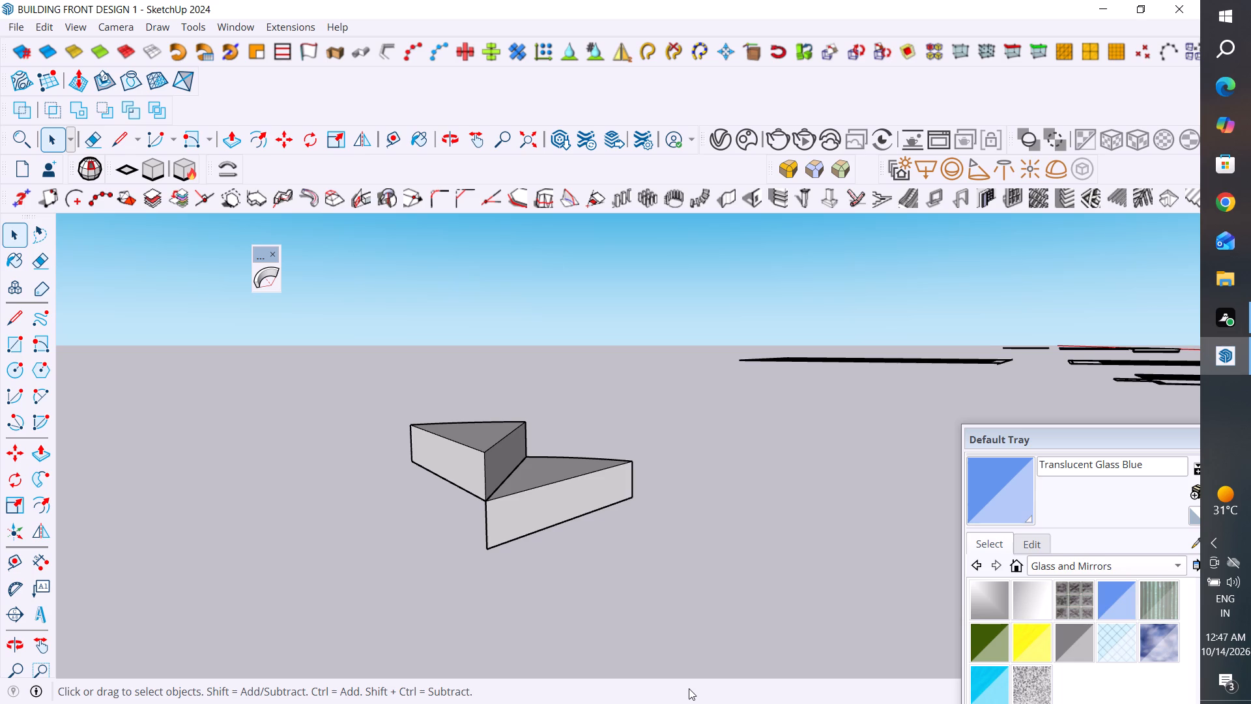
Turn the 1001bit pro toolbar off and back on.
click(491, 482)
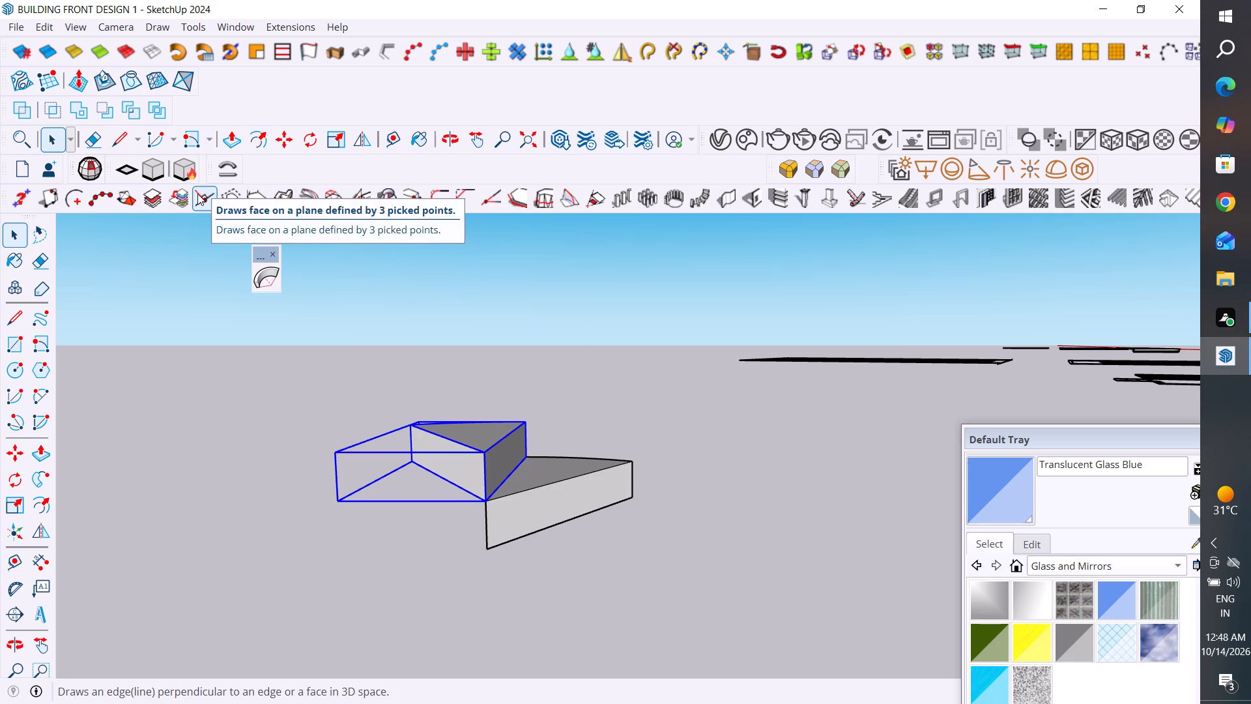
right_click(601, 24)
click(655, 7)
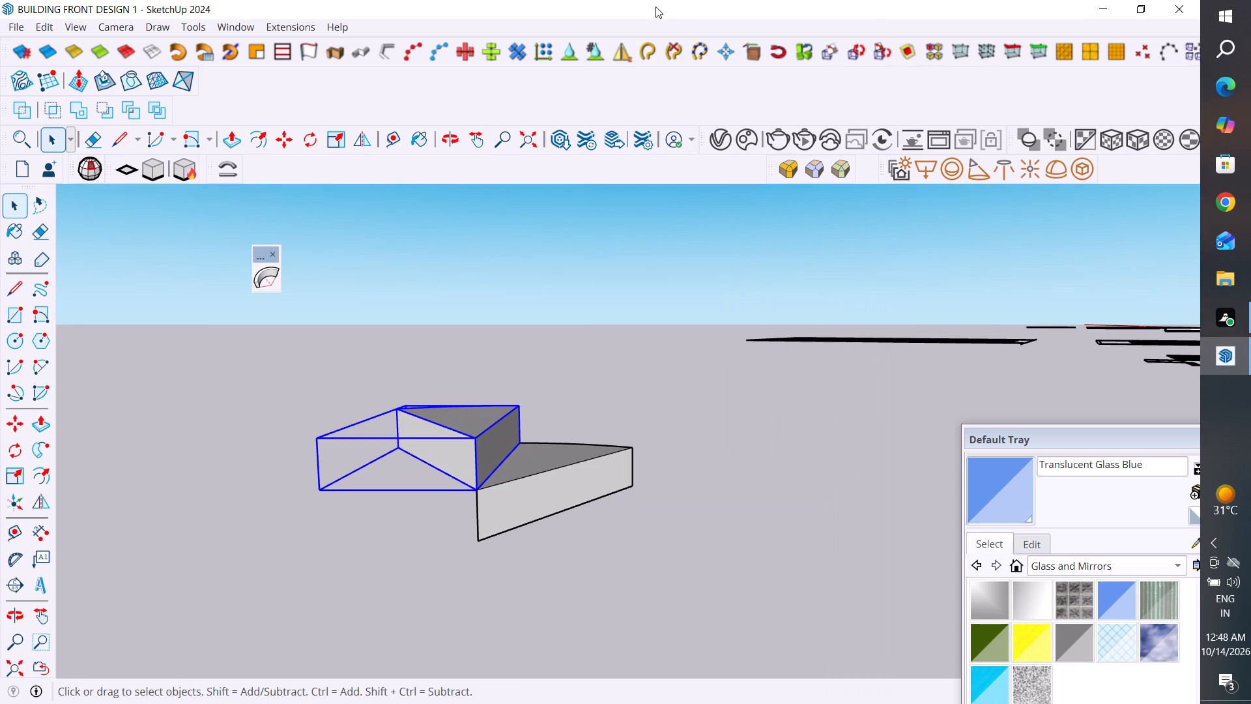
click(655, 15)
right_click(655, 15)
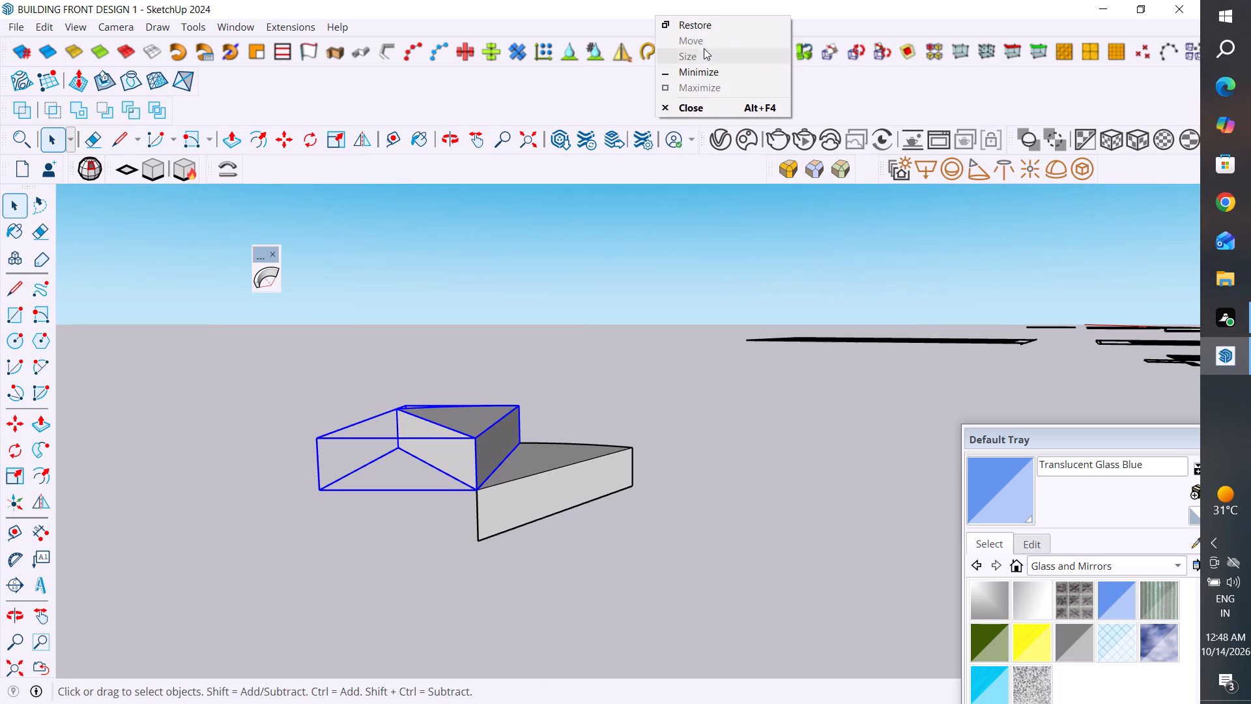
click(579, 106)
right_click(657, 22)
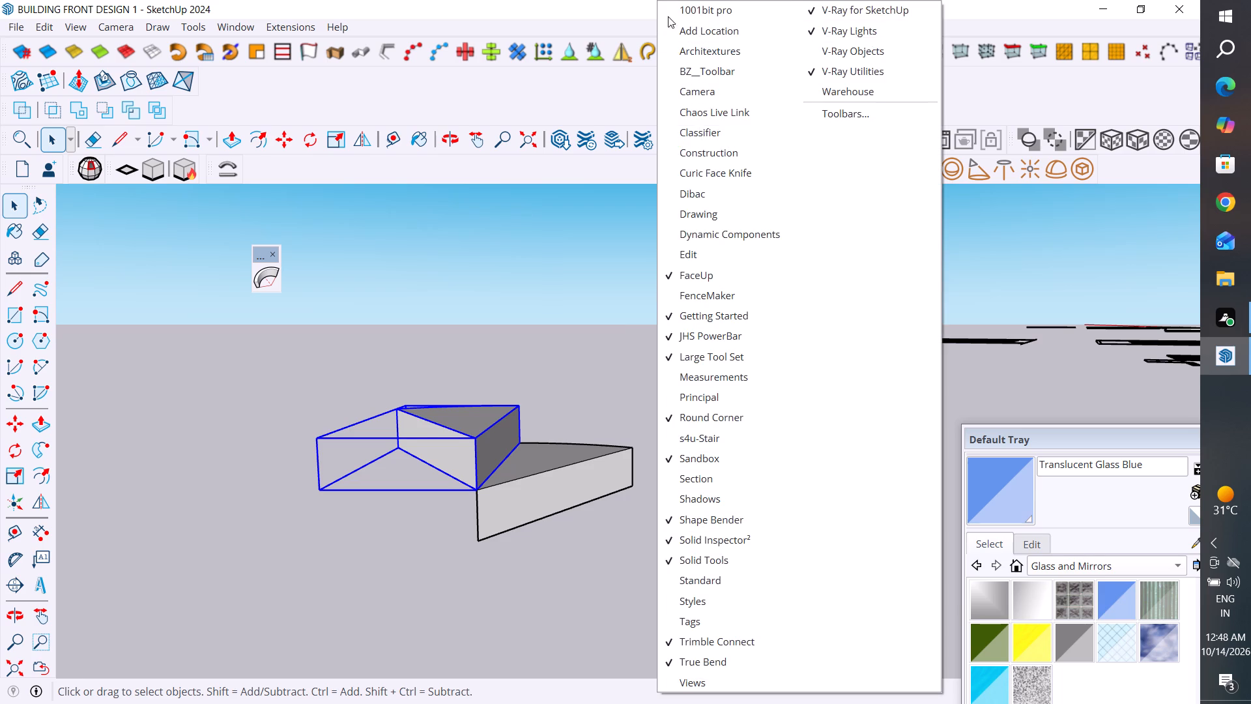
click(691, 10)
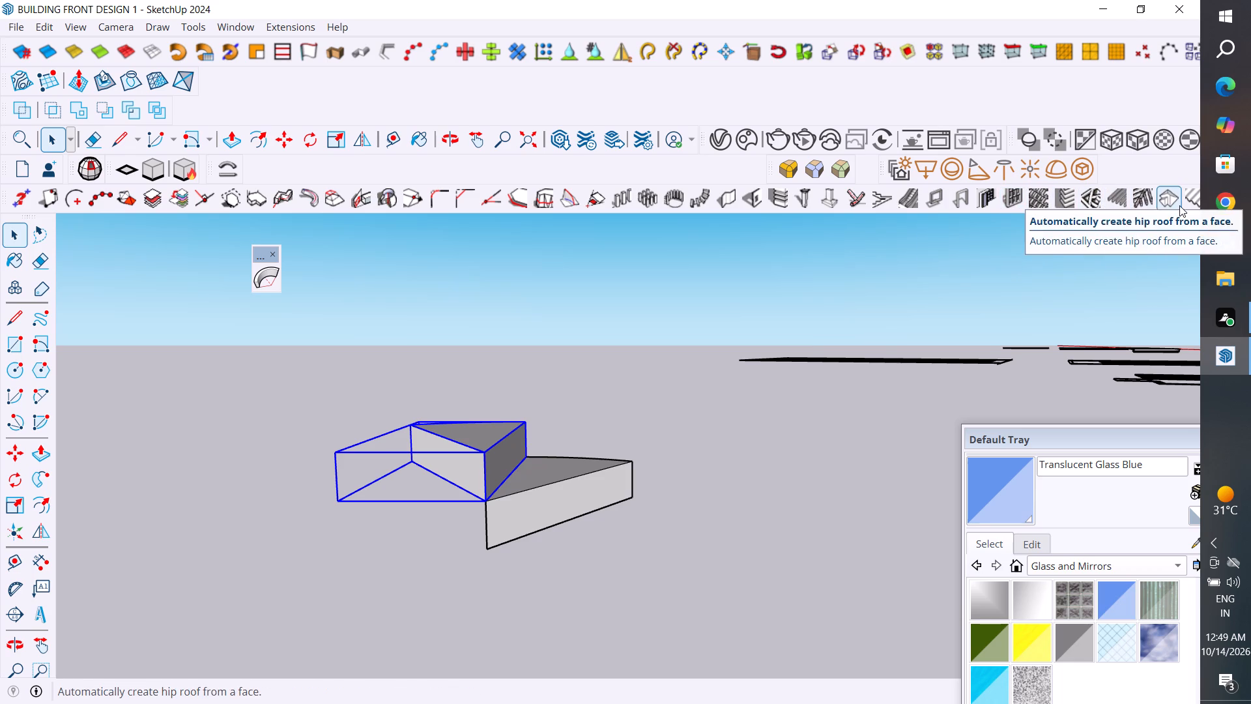
Examine the two-storey building model from several angles, including its front facade, entrance, balcony and side walls.
click(1148, 291)
scroll(950, 285, down, 2)
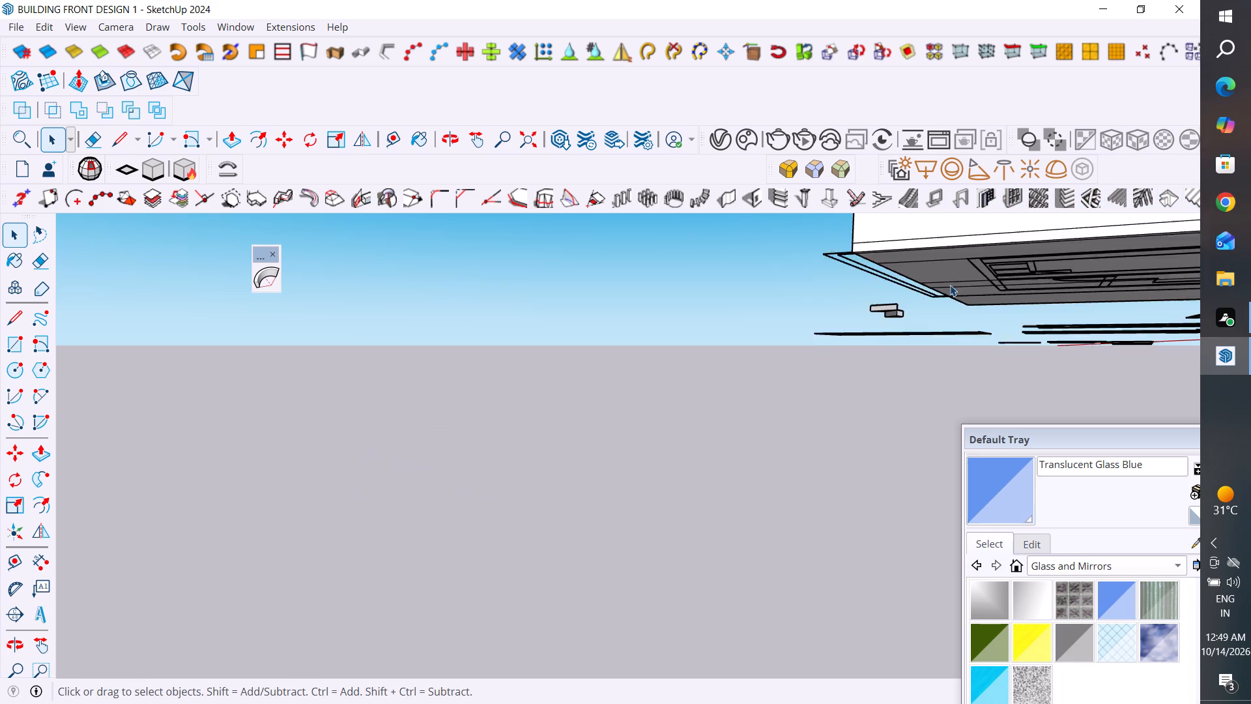
scroll(950, 285, down, 2)
middle_drag(814, 387, 807, 495)
scroll(593, 289, down, 3)
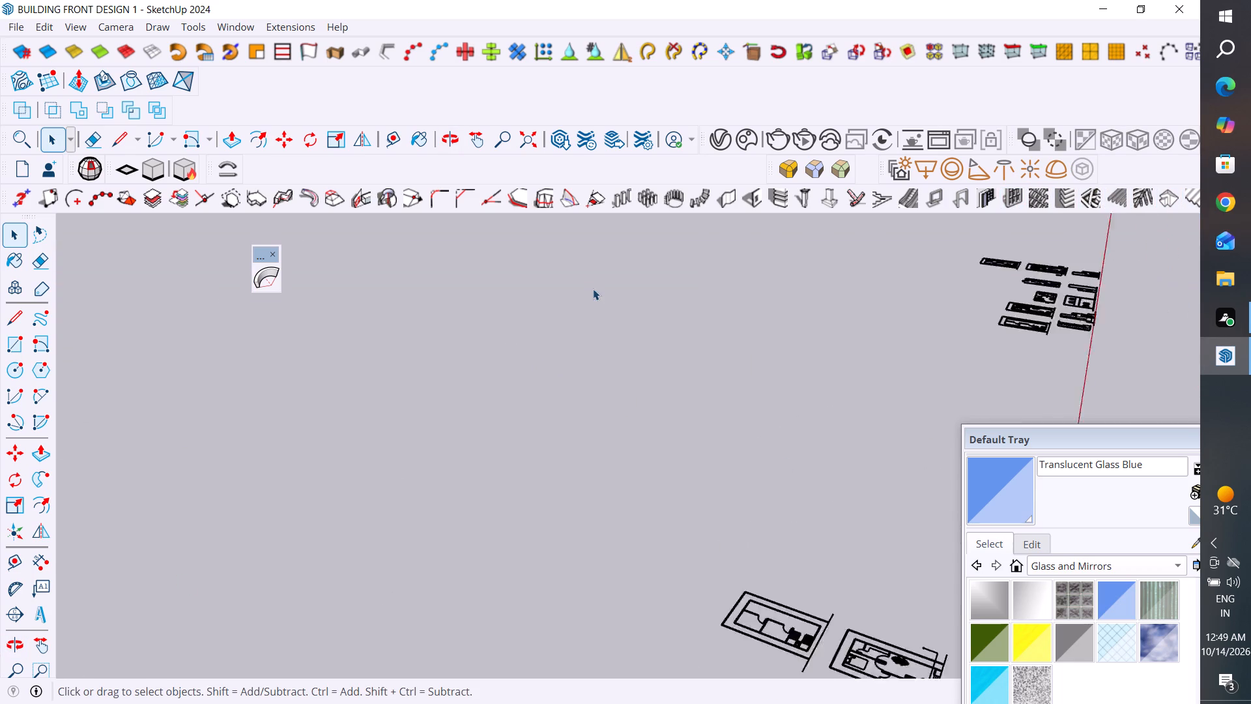
scroll(593, 289, down, 2)
scroll(558, 341, down, 5)
scroll(620, 535, up, 12)
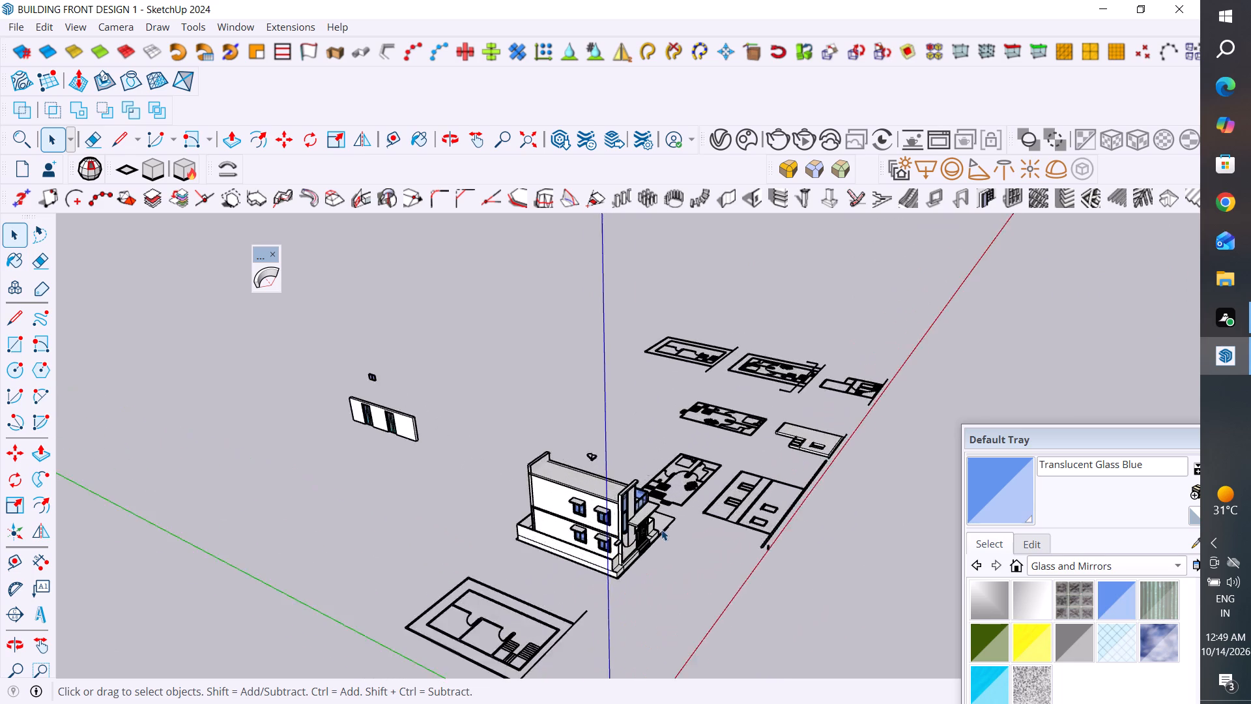
scroll(661, 529, up, 3)
middle_drag(702, 520, 439, 521)
scroll(354, 433, up, 3)
middle_drag(511, 457, 454, 475)
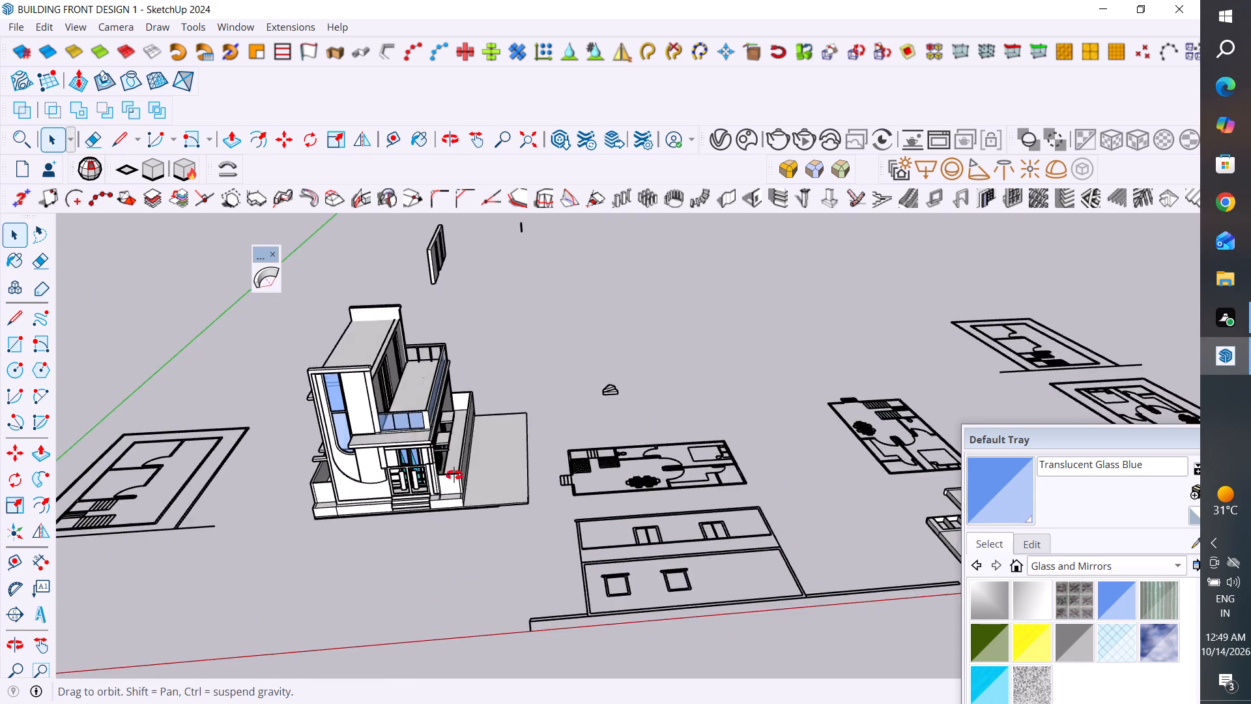
middle_drag(454, 475, 448, 367)
scroll(395, 360, up, 4)
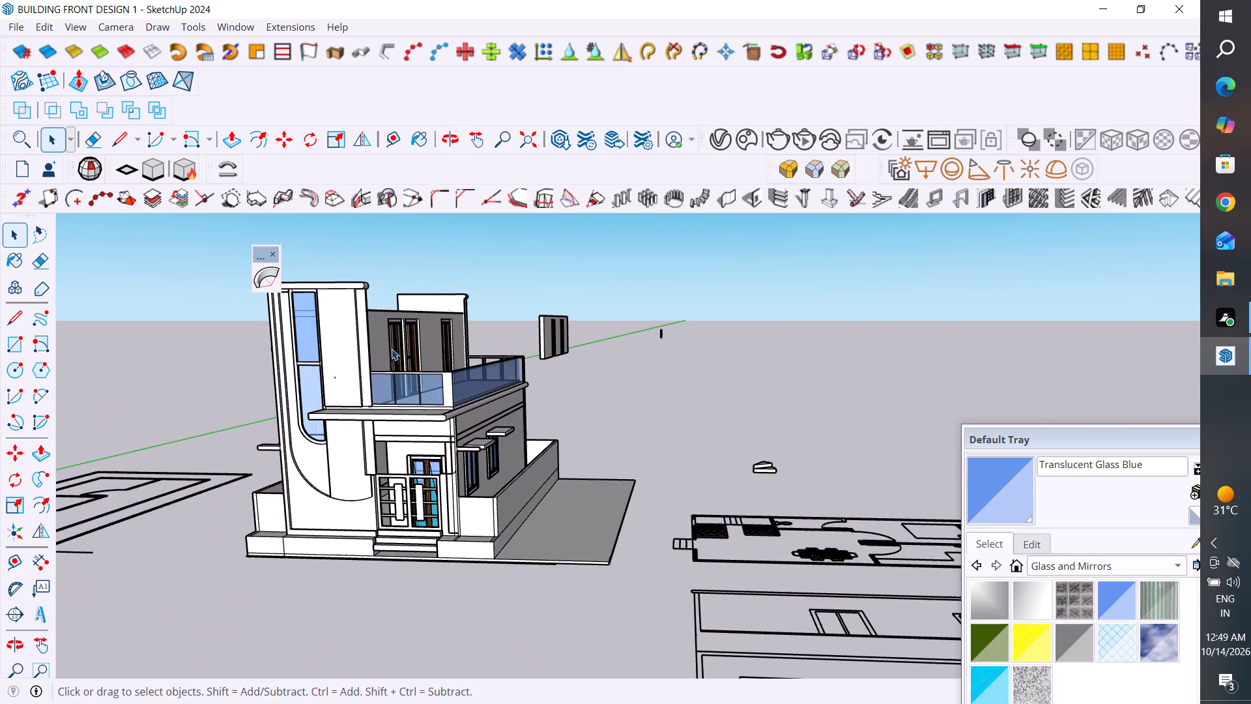
scroll(392, 349, up, 4)
middle_drag(405, 438, 564, 423)
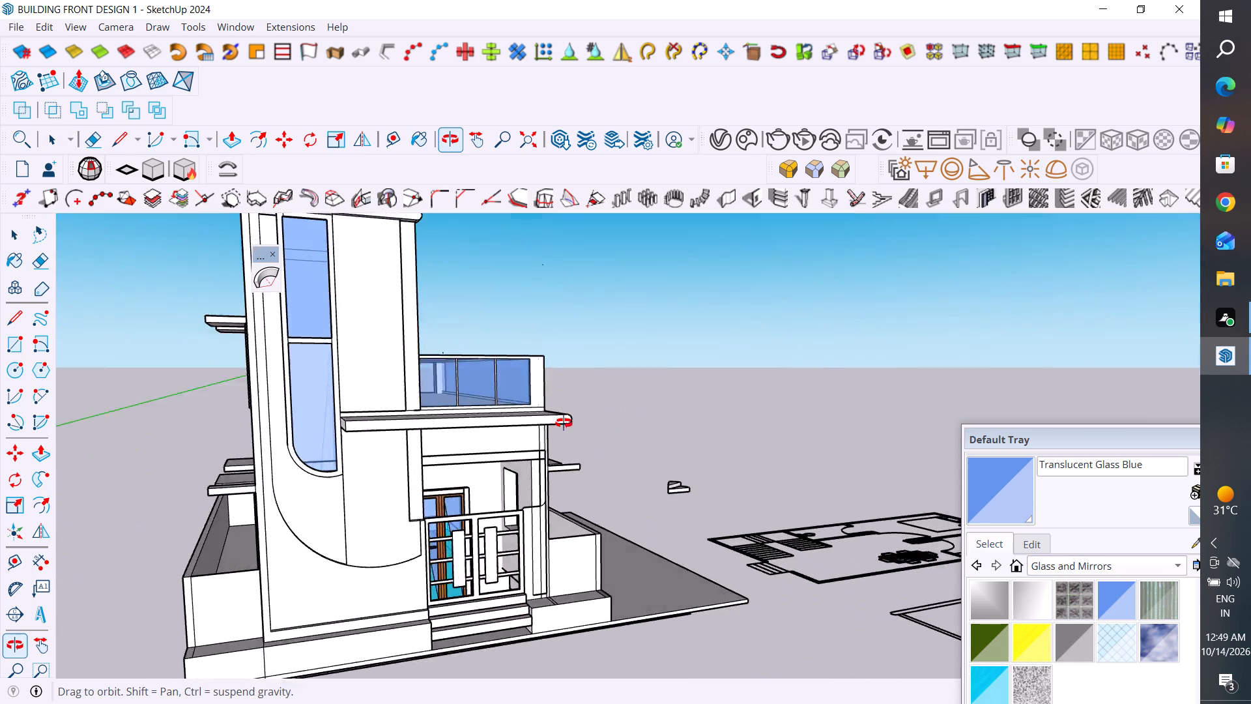
middle_drag(564, 423, 341, 527)
scroll(578, 518, down, 3)
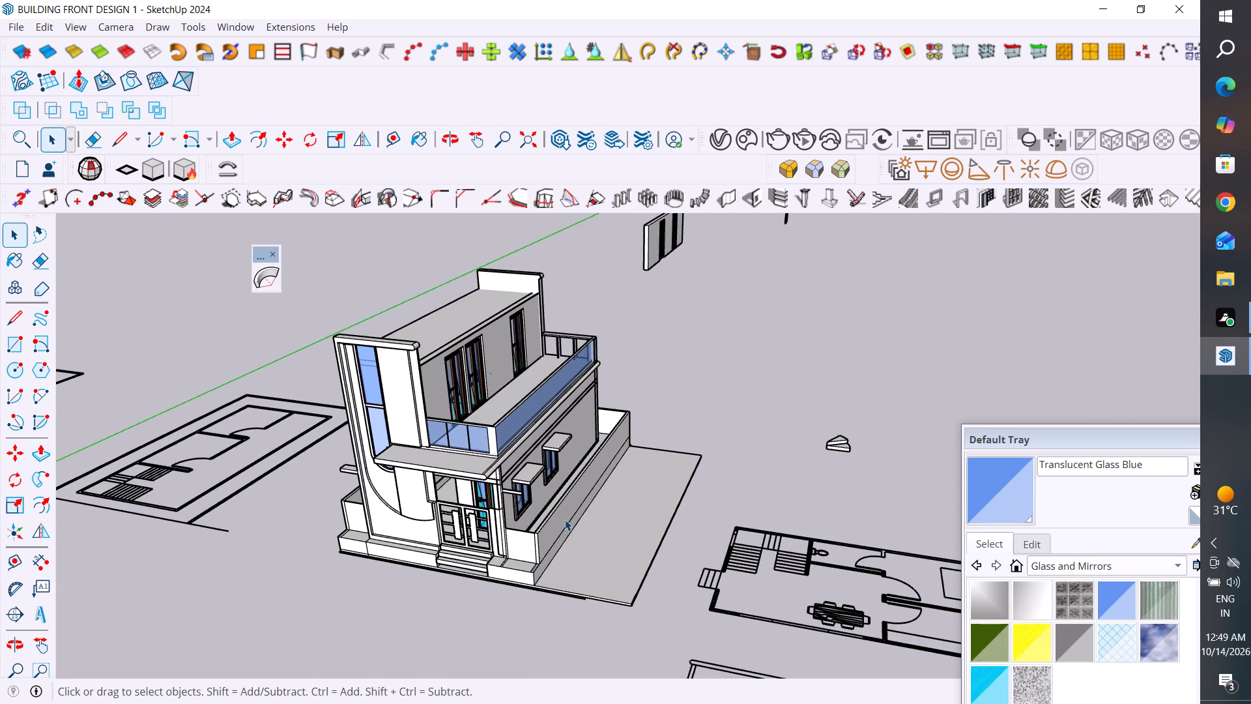
scroll(491, 390, up, 2)
middle_drag(495, 397, 381, 345)
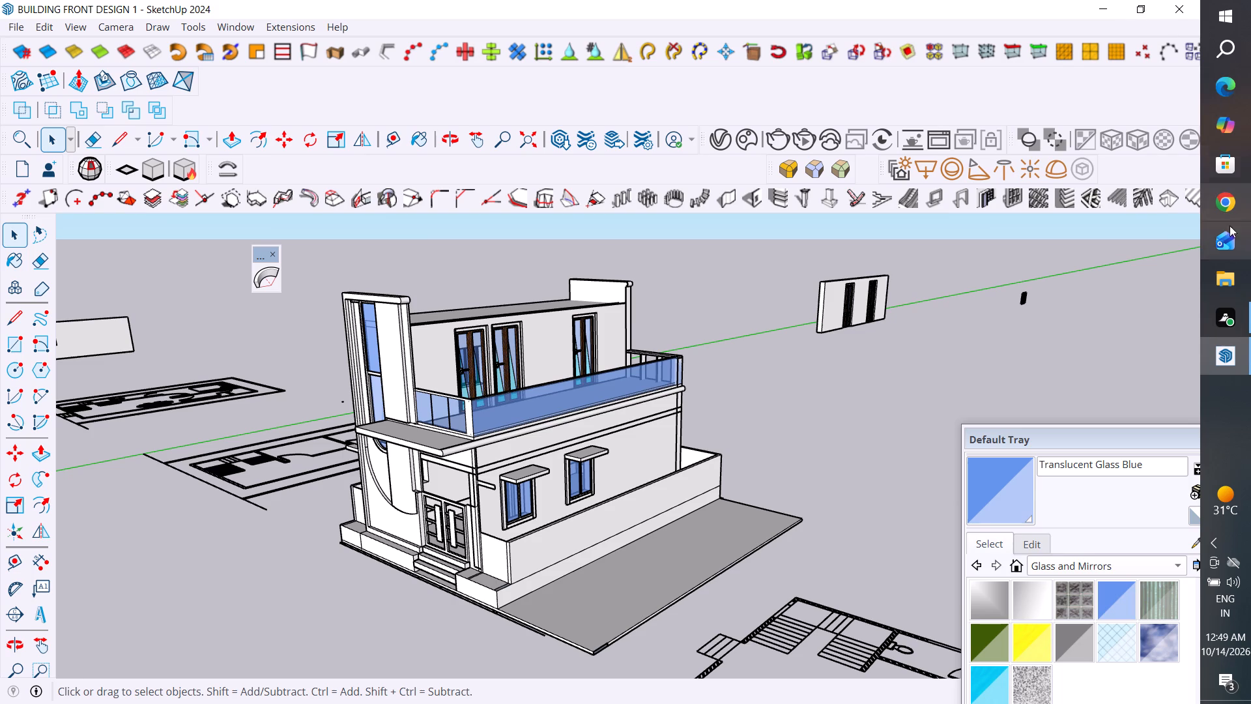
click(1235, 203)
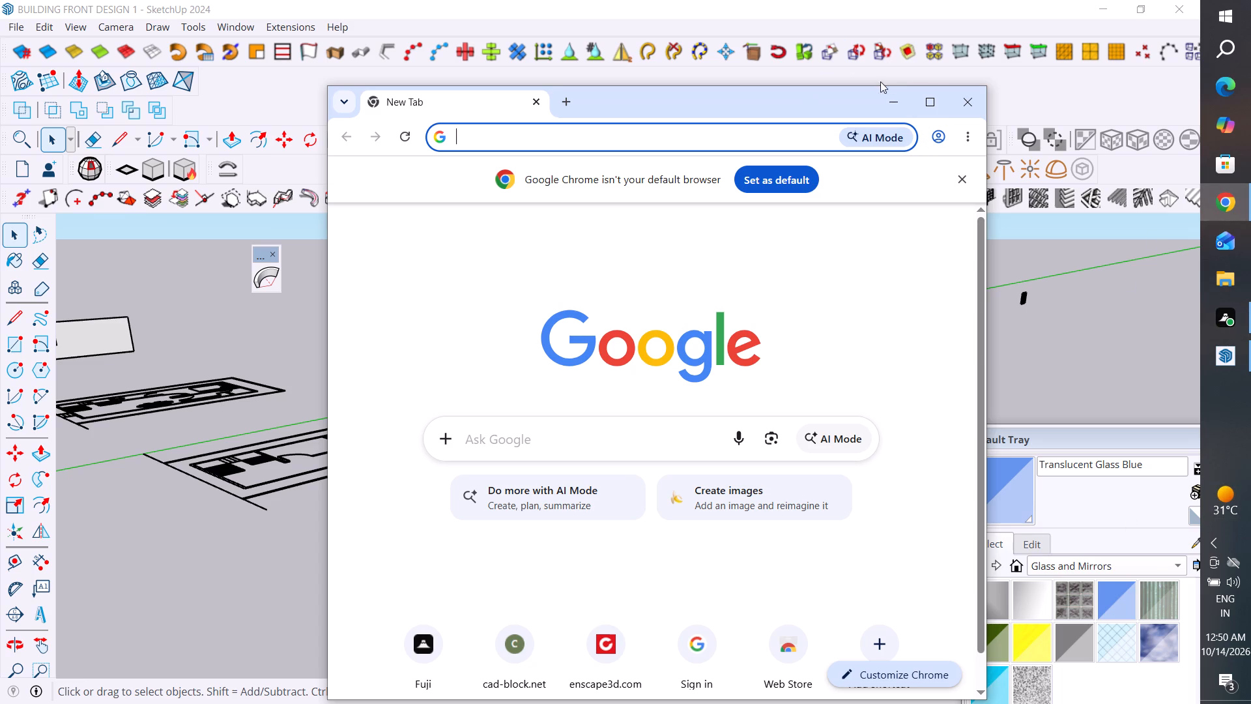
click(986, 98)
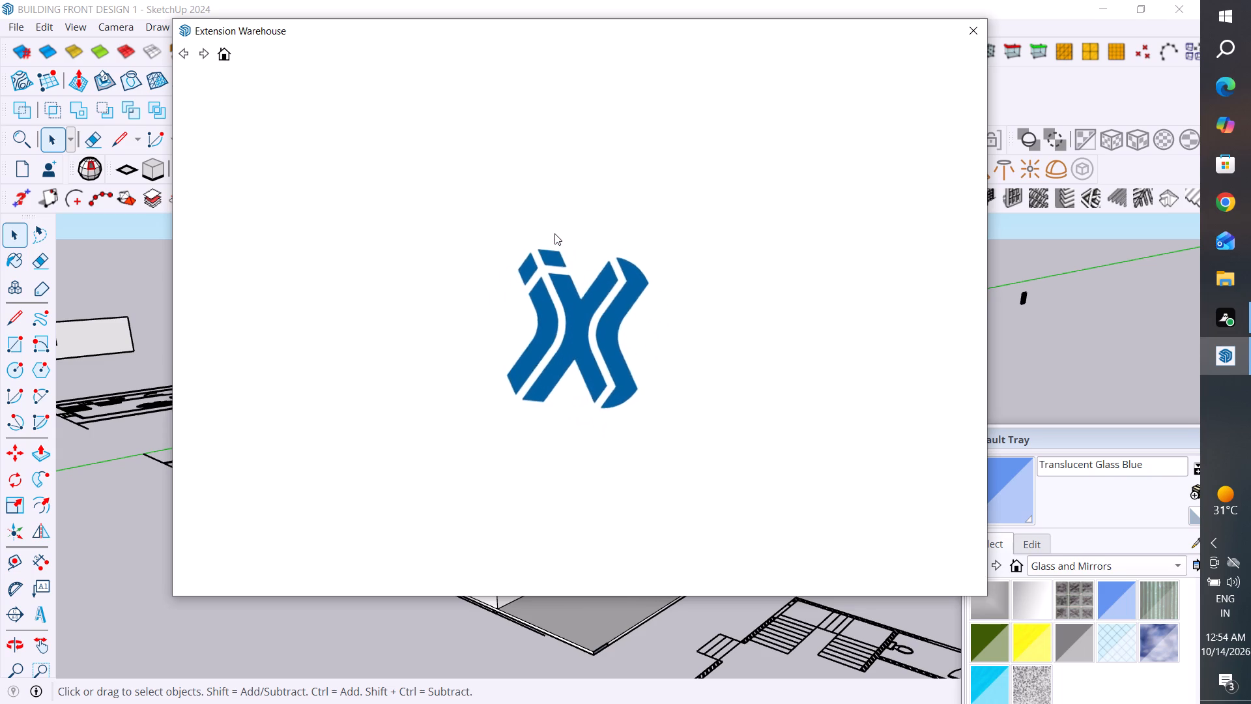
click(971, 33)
Search the web in Chrome for "extension warehouse" and open the SketchUp Extension Warehouse site.
click(1217, 203)
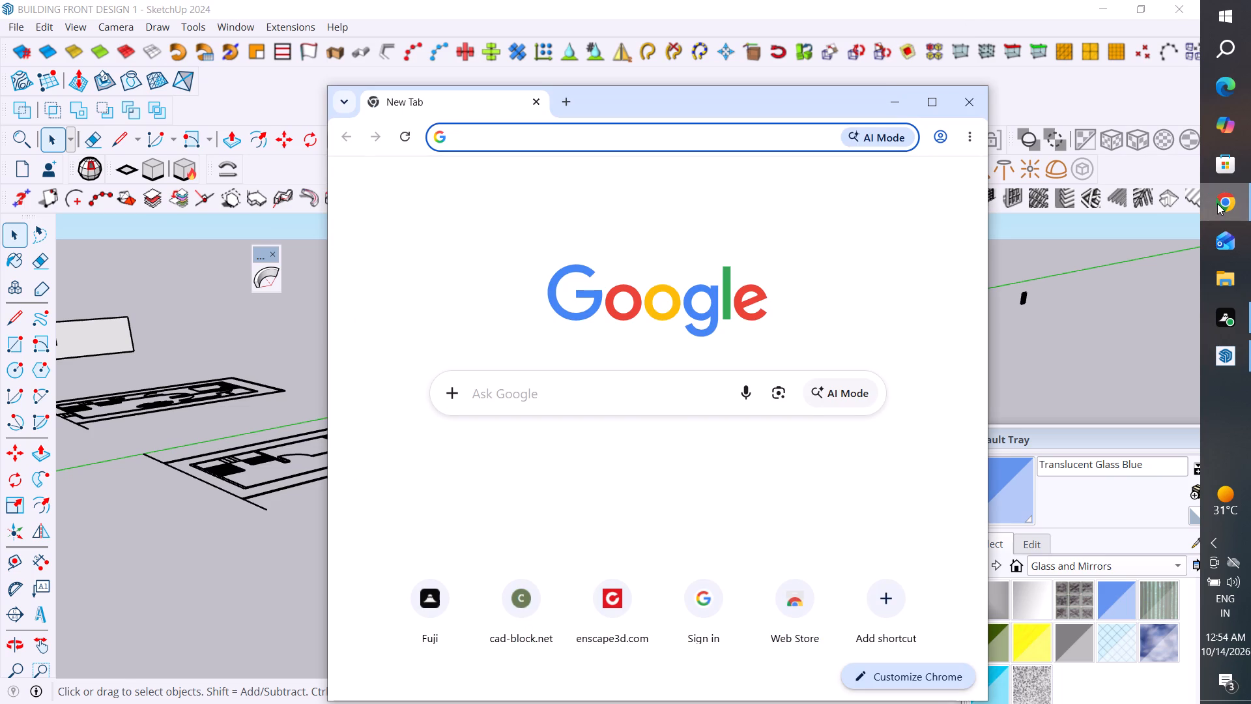
click(647, 141)
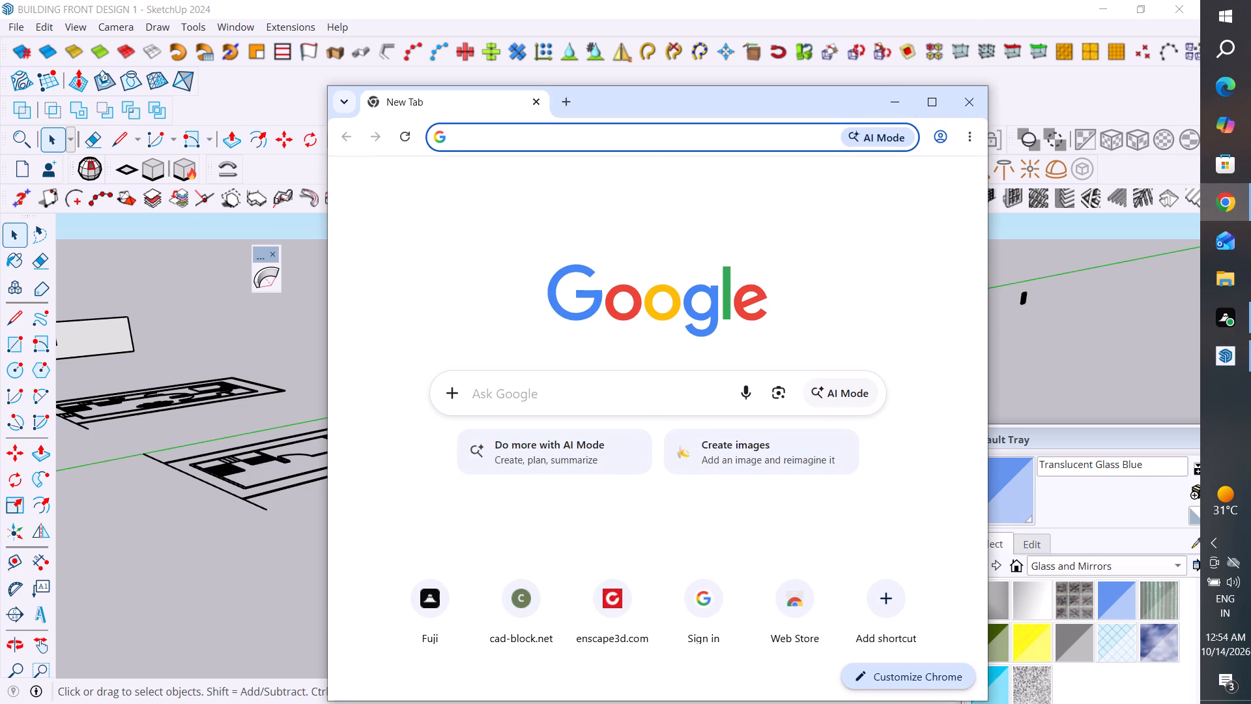
text(extension)
key(space)
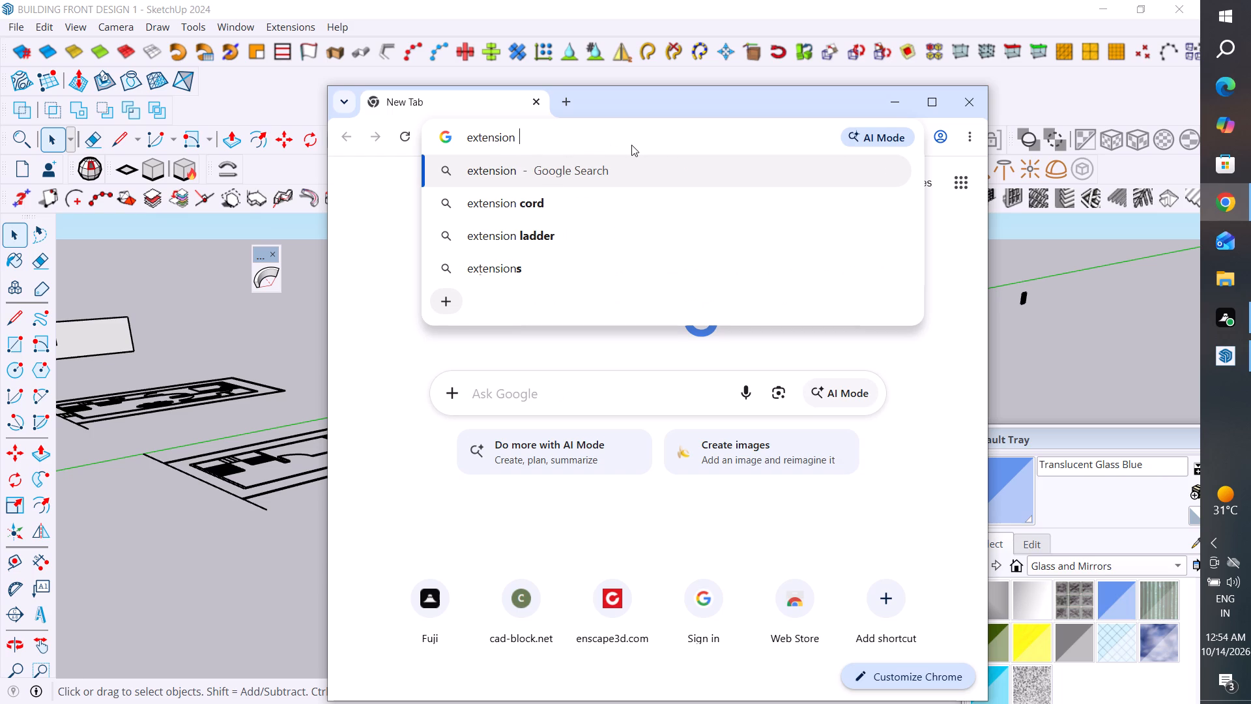
key(e)
key(BackSpace)
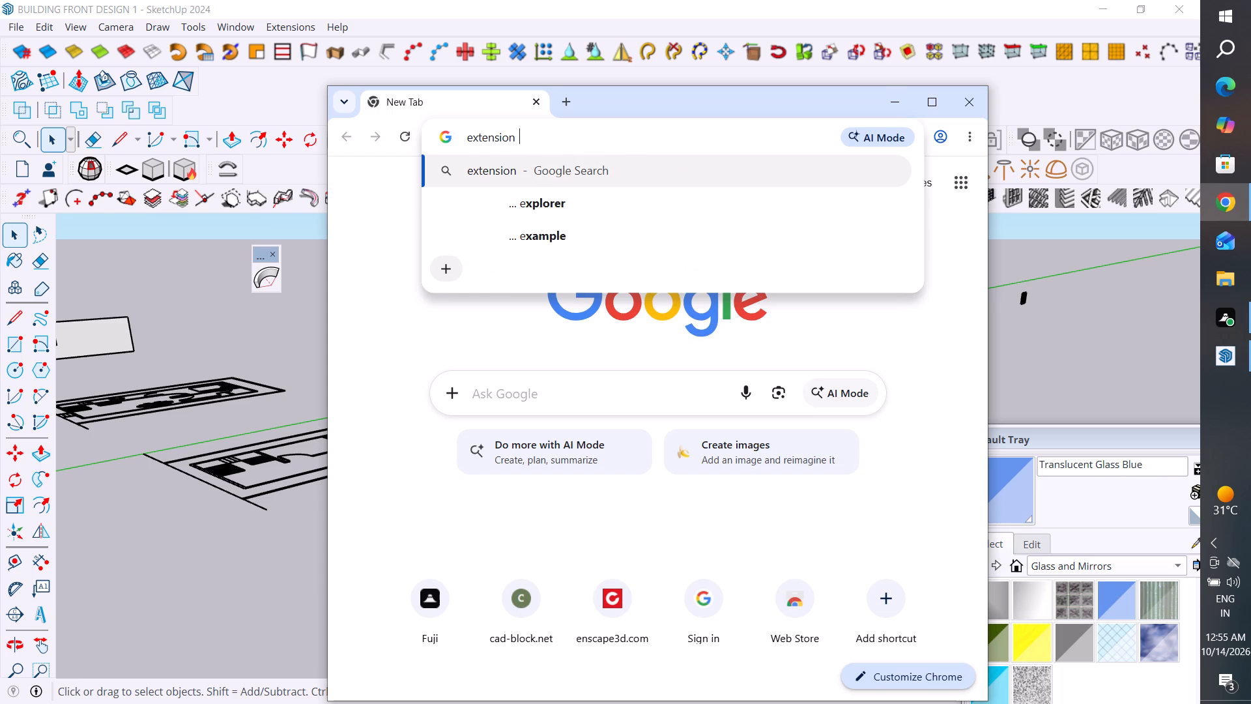
text(wa)
text(re)
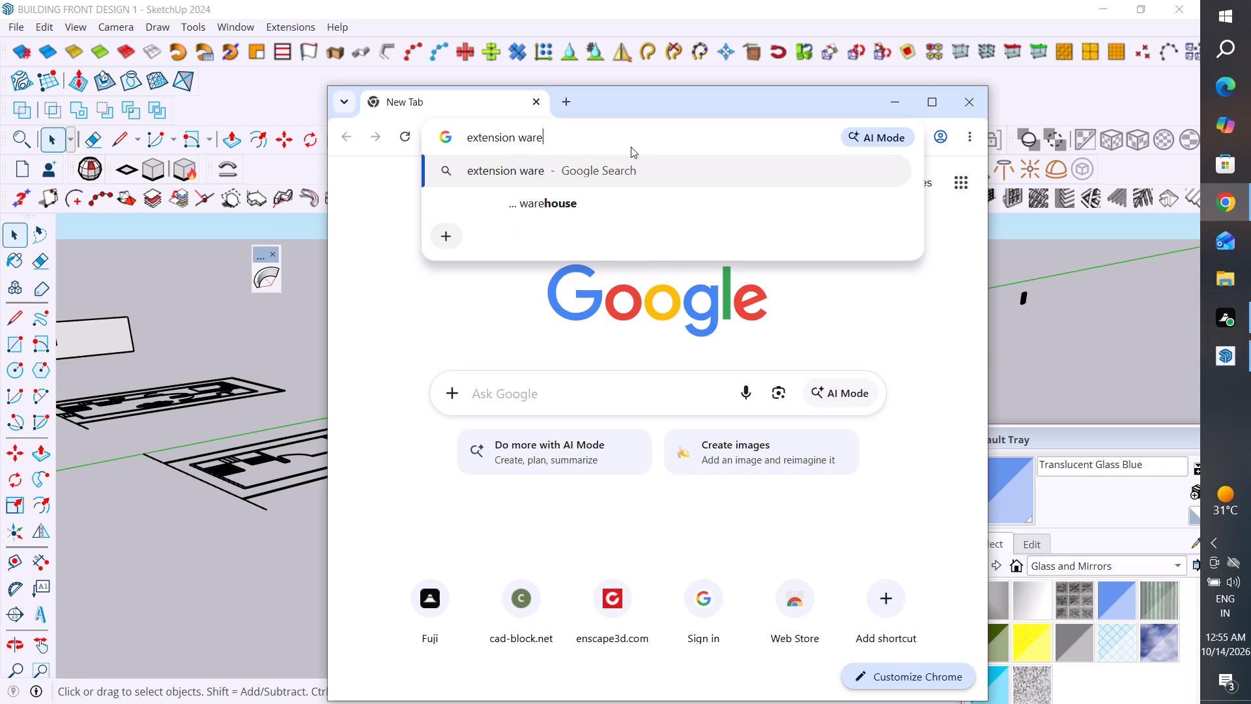
text(house)
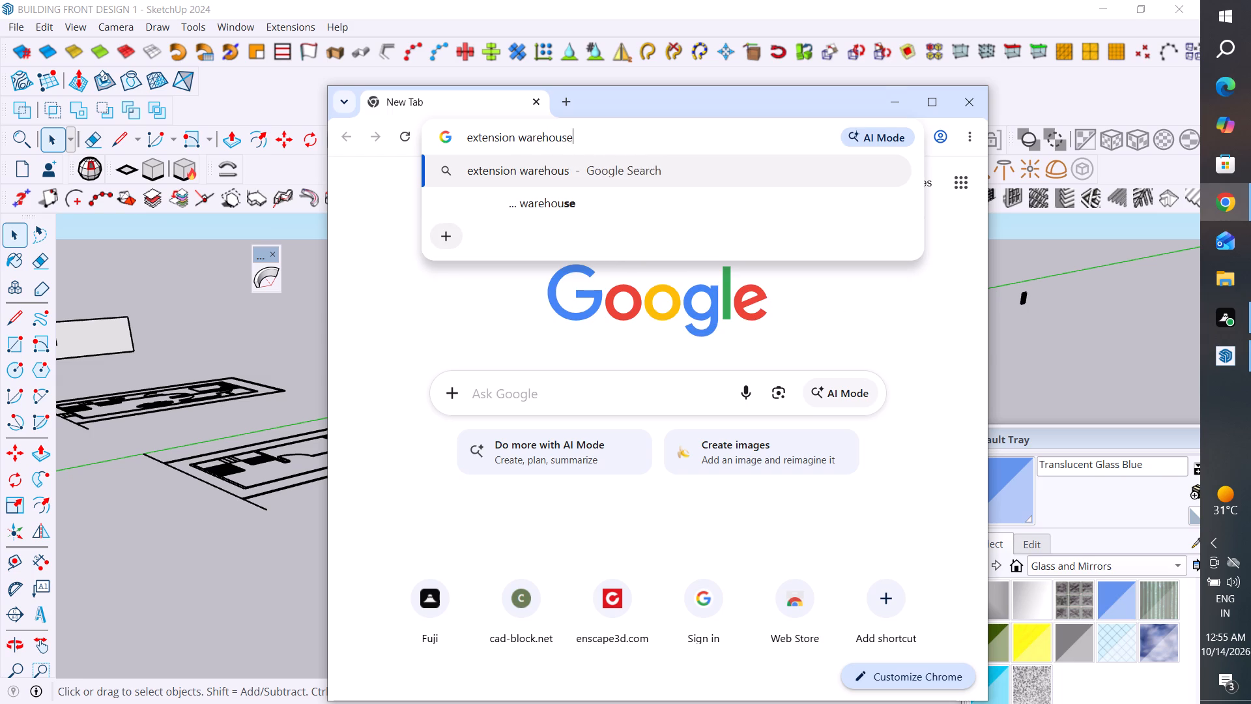
key(space)
key(Return)
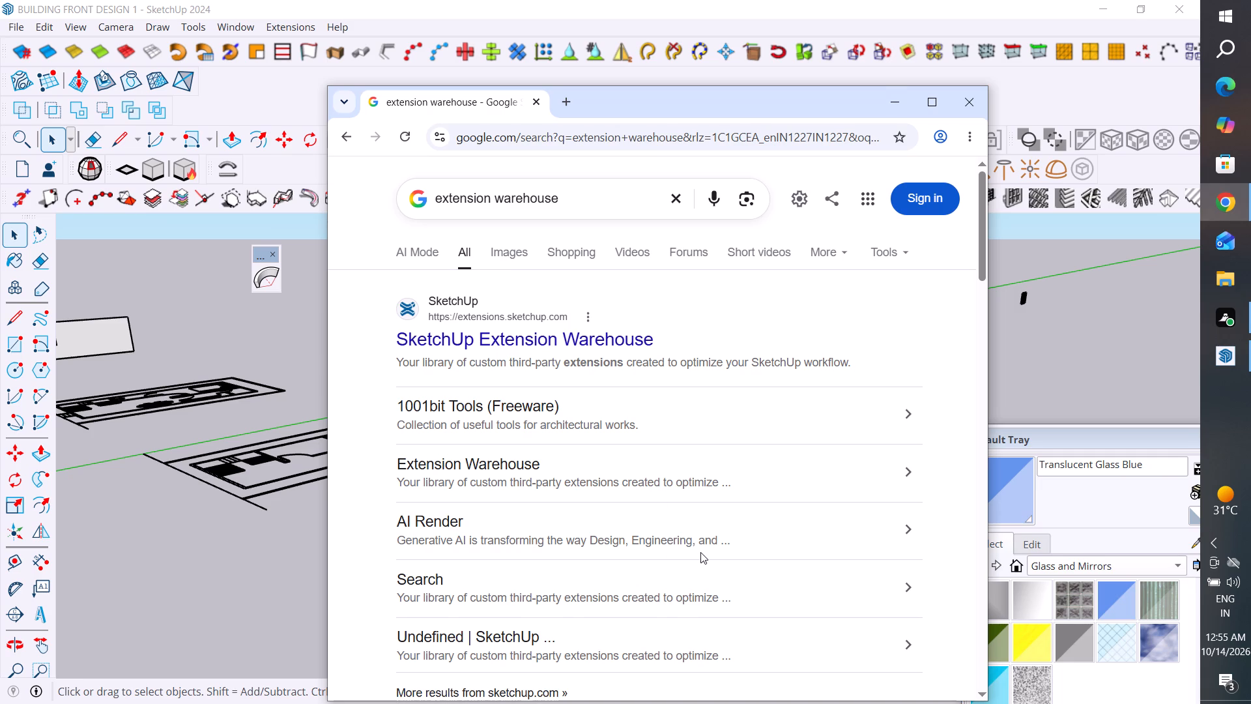
click(510, 342)
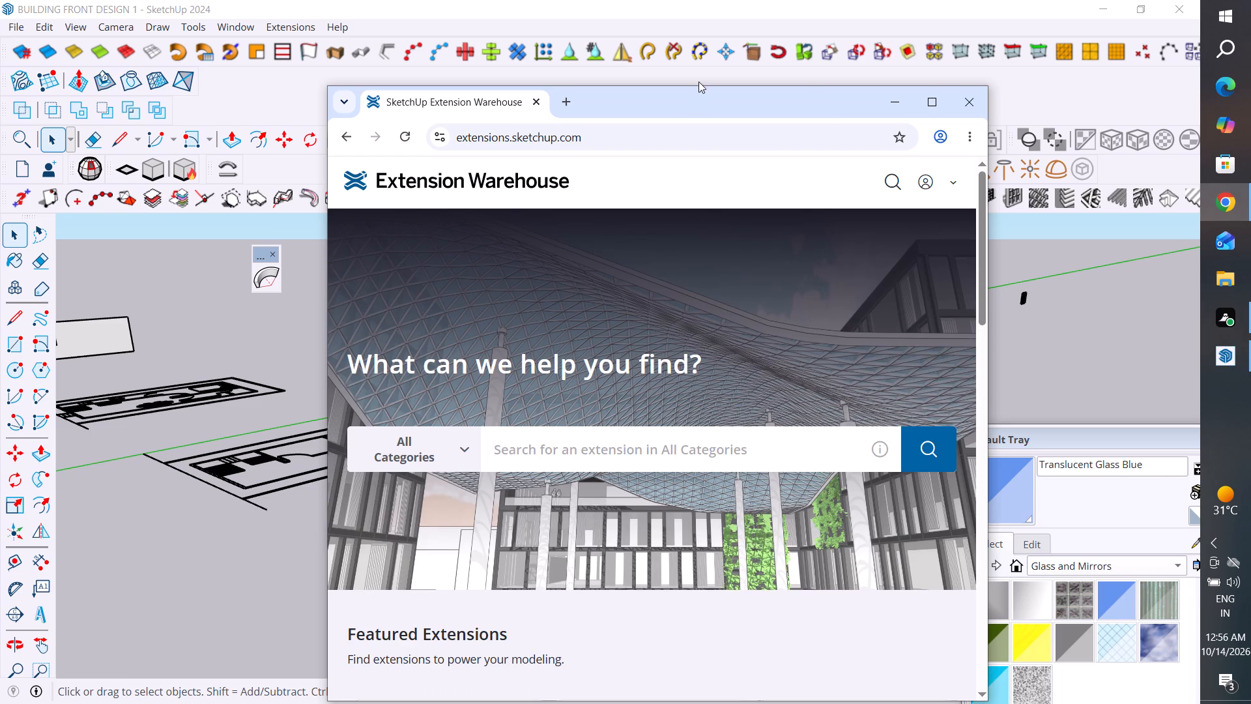
Search all categories of the Extension Warehouse for "play it again", then close the browser.
drag(697, 104, 727, 65)
click(625, 409)
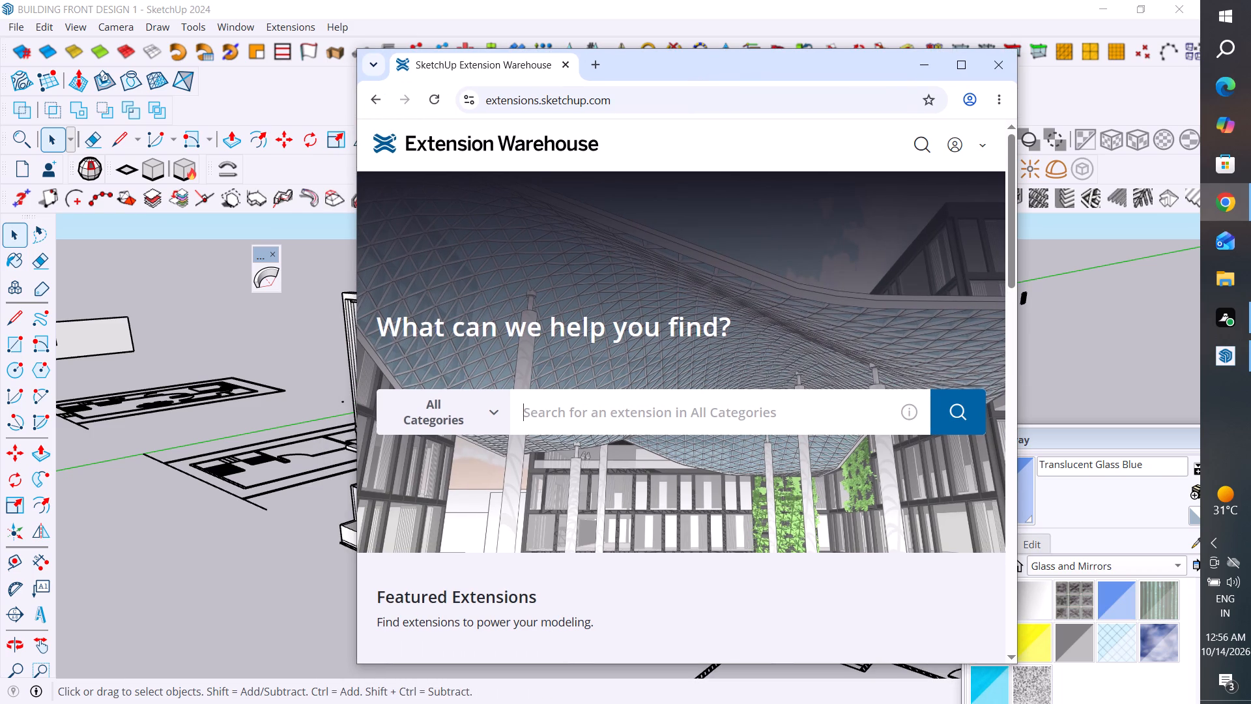
key(p)
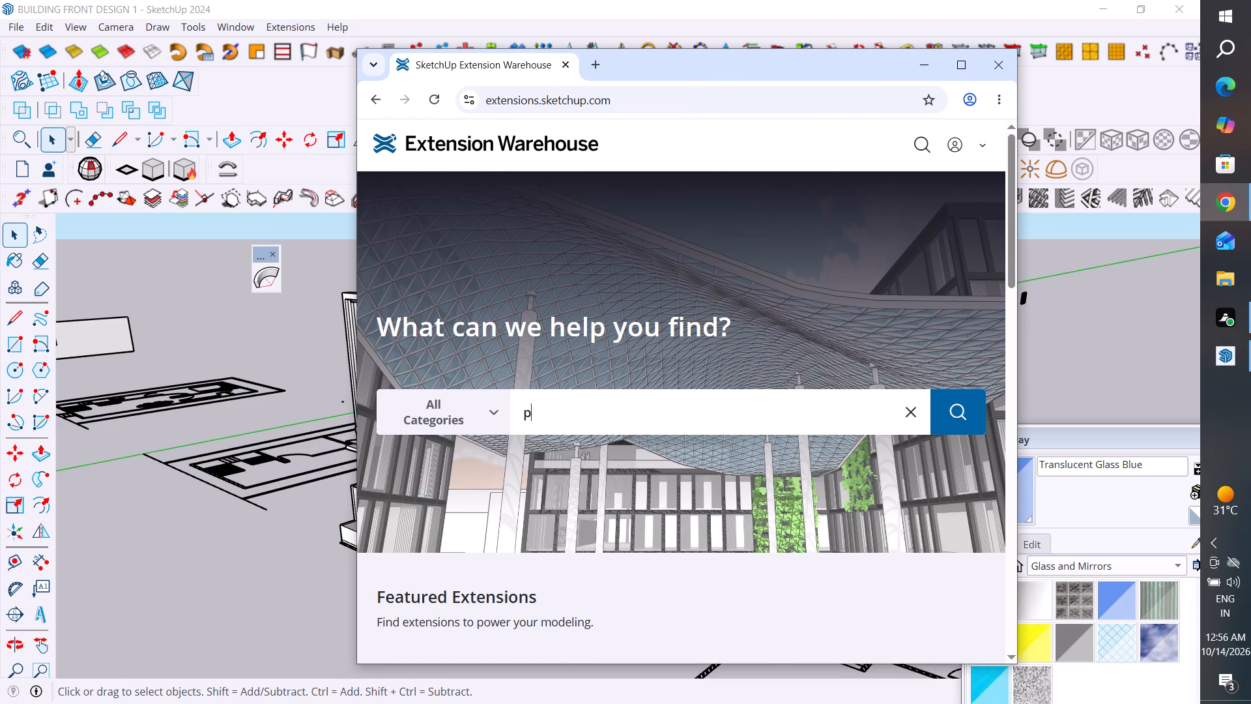
text(lay)
key(space)
text(it)
key(space)
text(again)
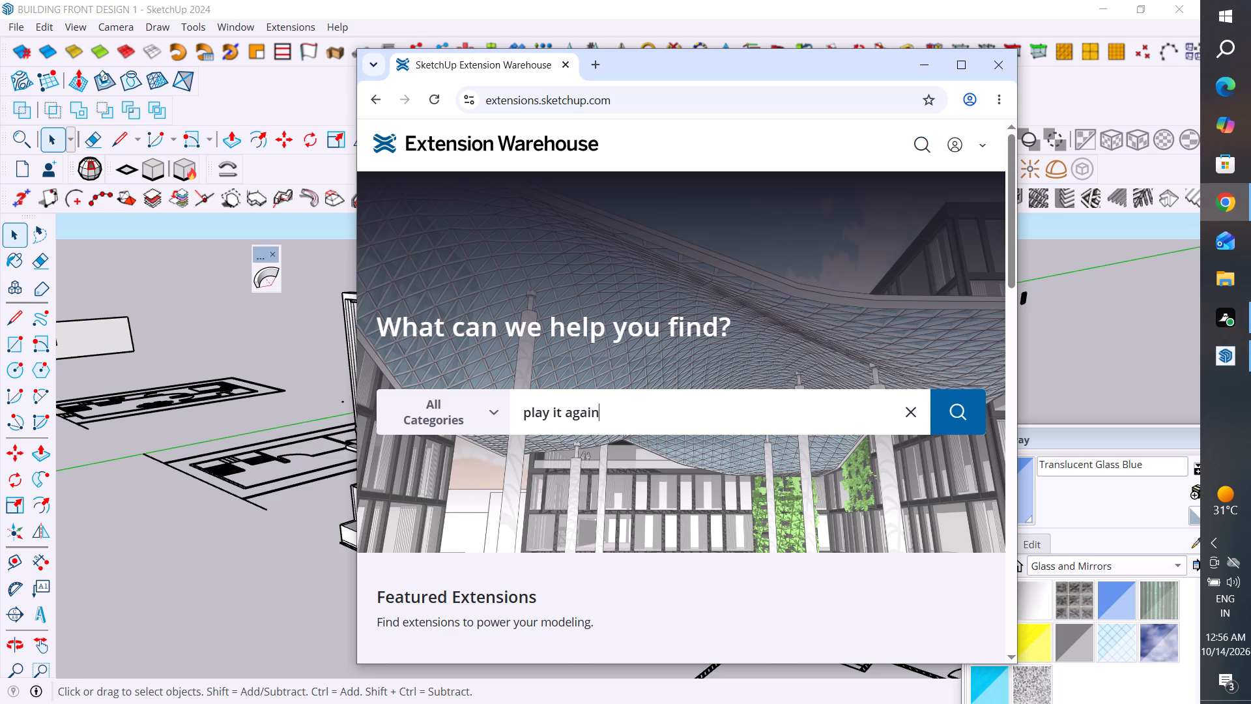
key(Return)
click(964, 417)
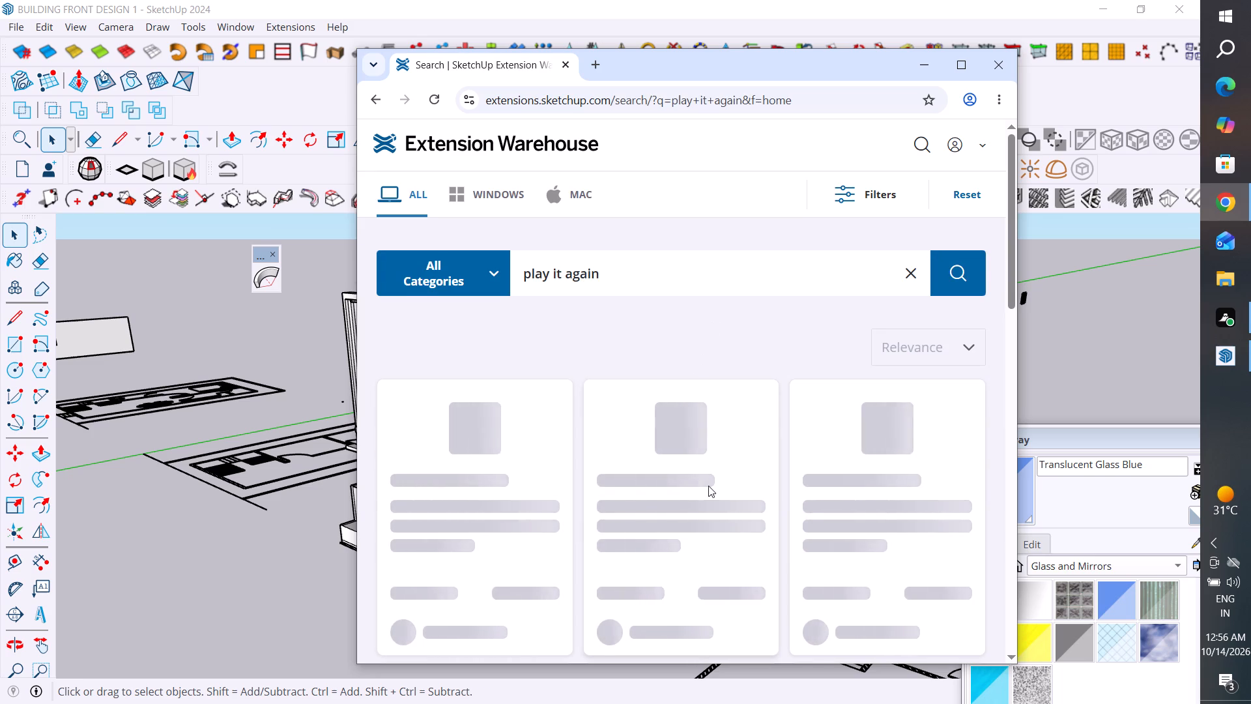
scroll(708, 486, down, 2)
scroll(708, 486, up, 2)
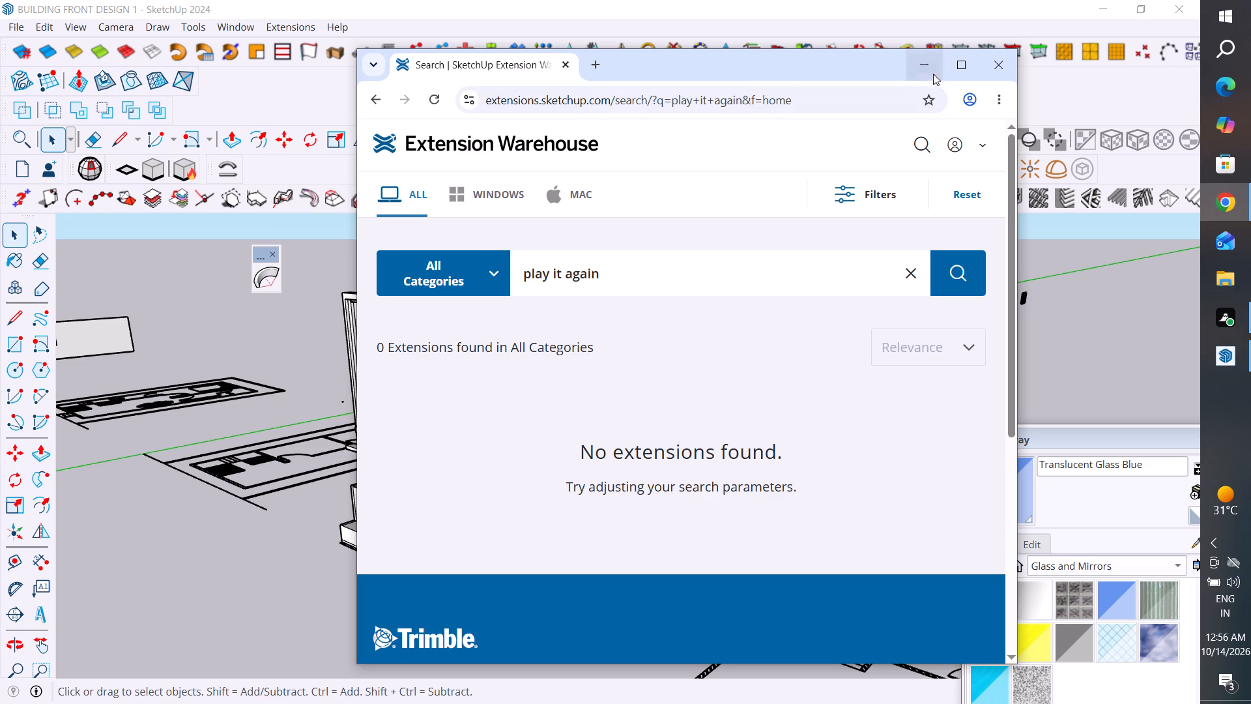
click(1004, 60)
Examine the two stacked wedge-shaped steps standing beside the building in SketchUp from several angles.
scroll(700, 497, down, 3)
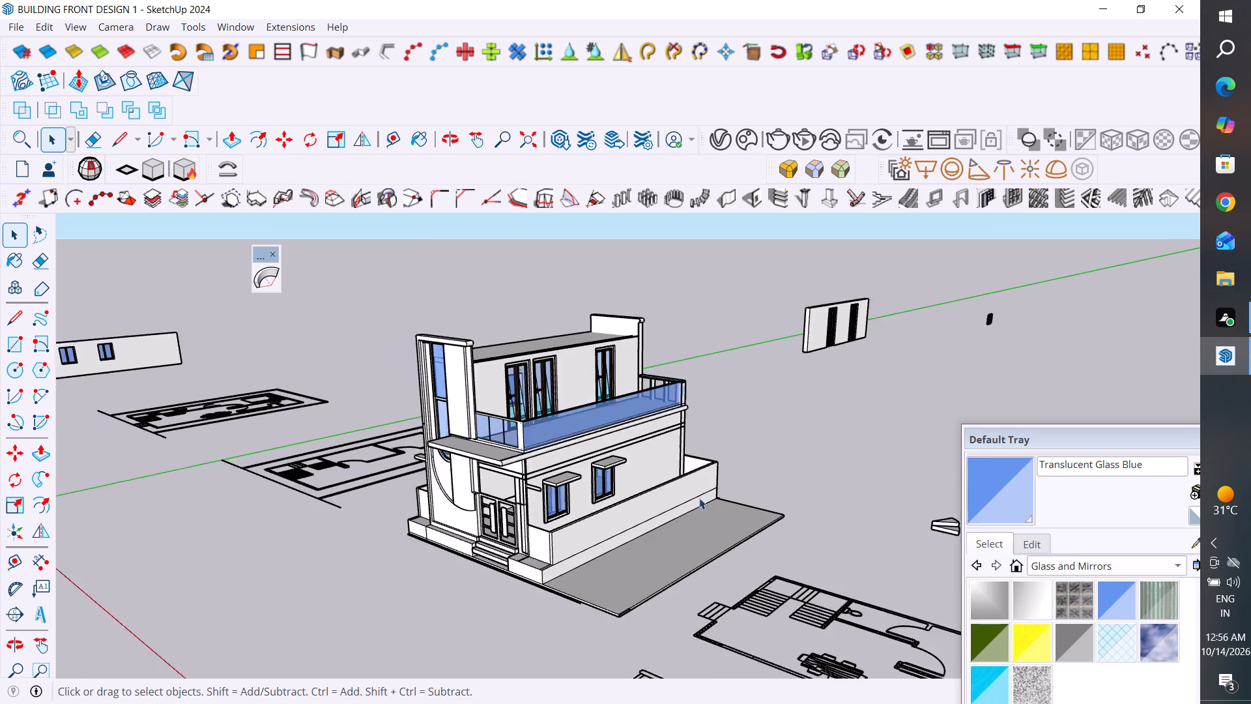
scroll(699, 498, down, 1)
middle_drag(734, 533, 693, 579)
scroll(944, 554, up, 3)
scroll(857, 565, up, 3)
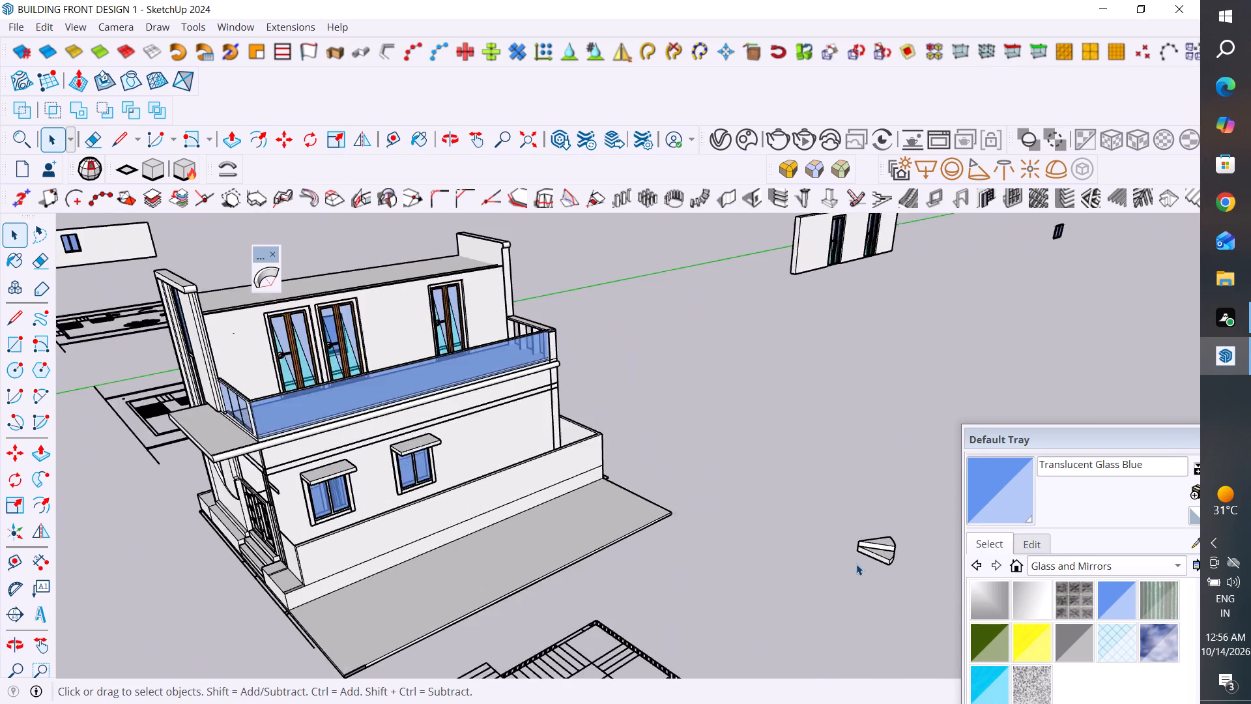
scroll(870, 561, up, 7)
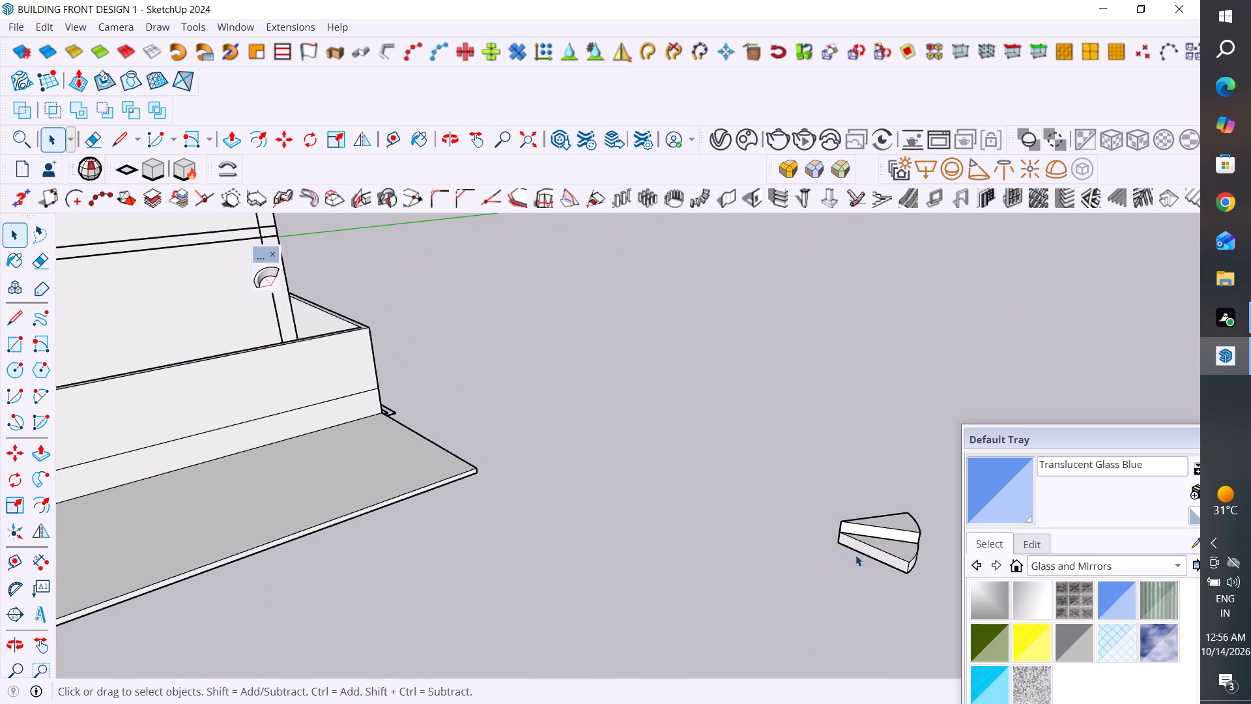
scroll(796, 562, down, 3)
click(867, 542)
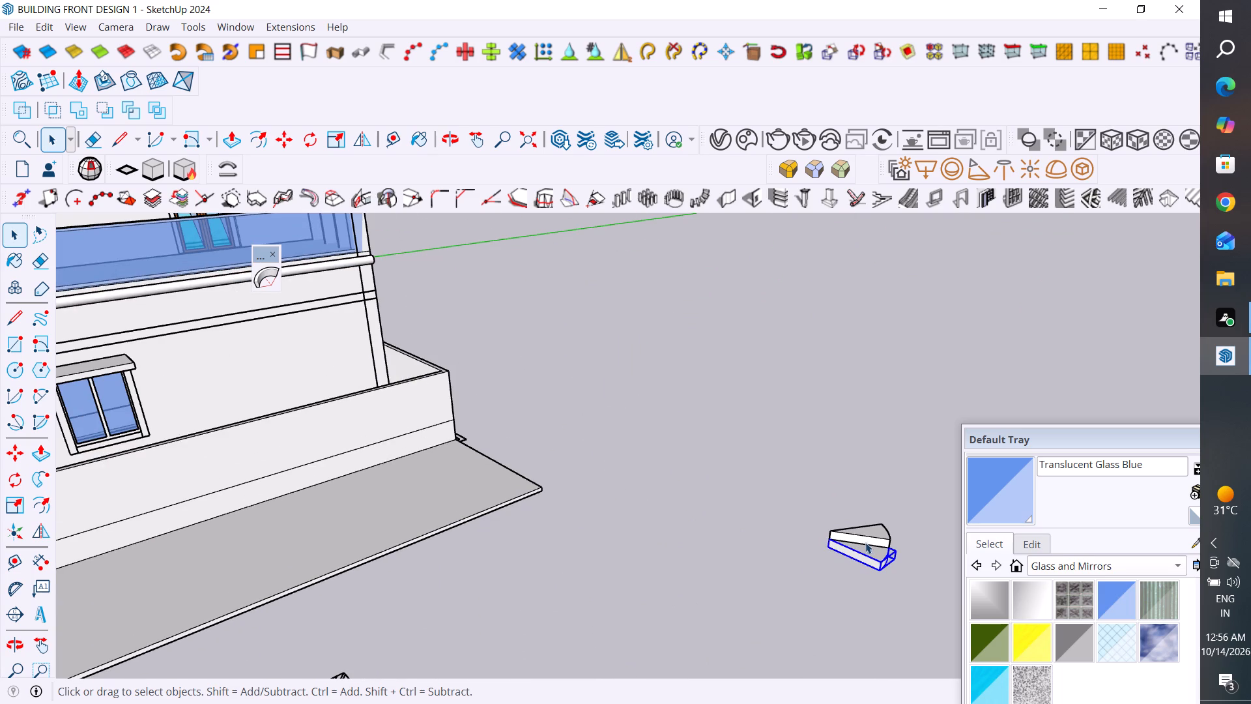
scroll(872, 542, up, 3)
middle_drag(890, 565, 835, 583)
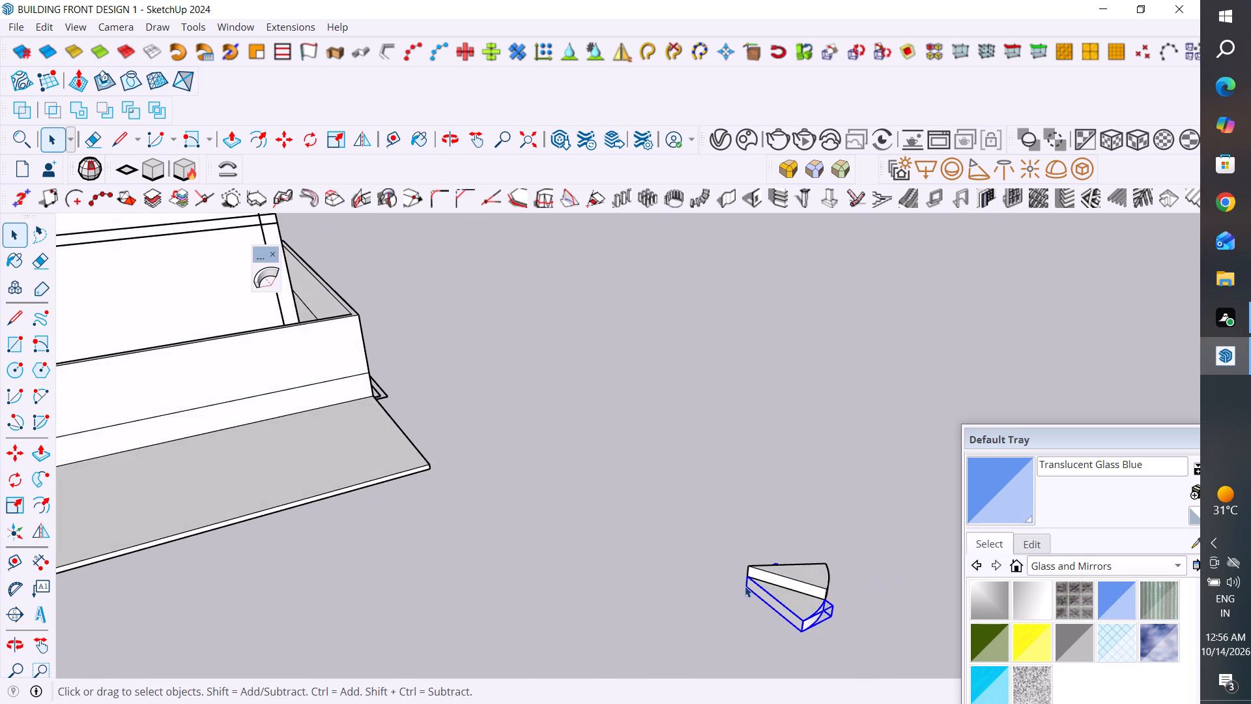
middle_drag(753, 593, 780, 614)
scroll(775, 606, up, 4)
middle_drag(602, 439, 579, 432)
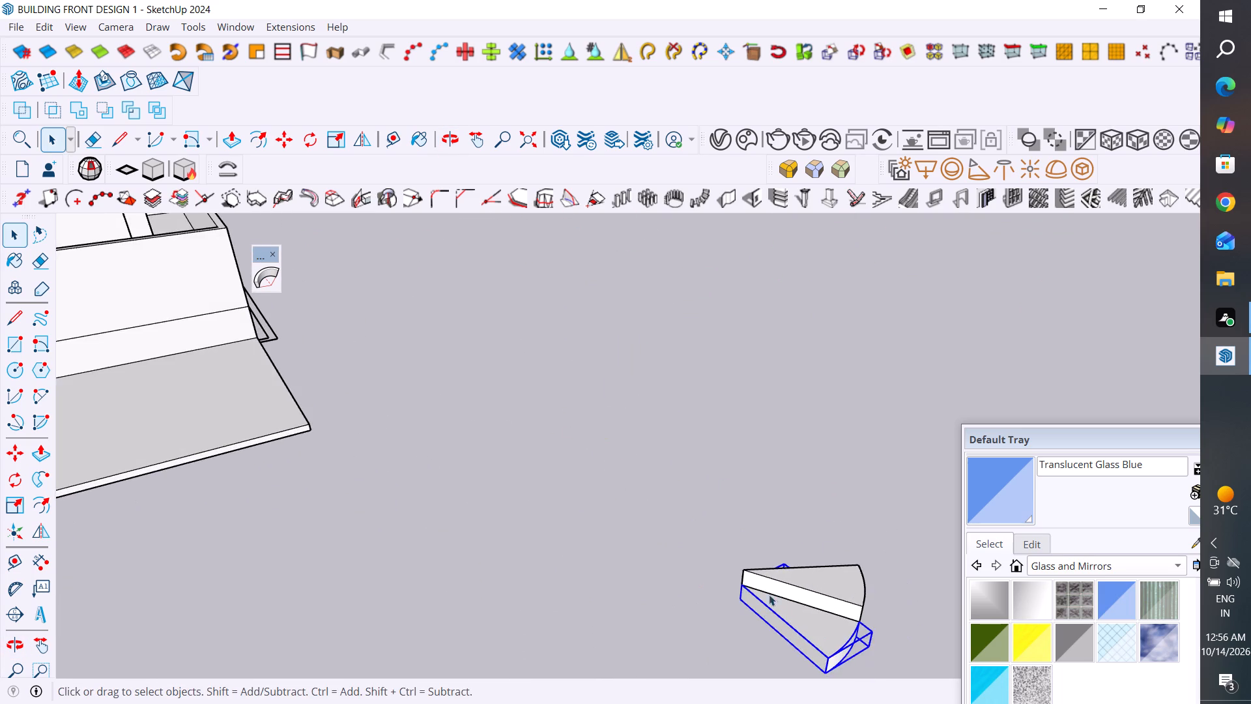
scroll(804, 595, up, 3)
middle_drag(643, 597, 750, 461)
scroll(541, 557, down, 5)
middle_drag(559, 547, 563, 591)
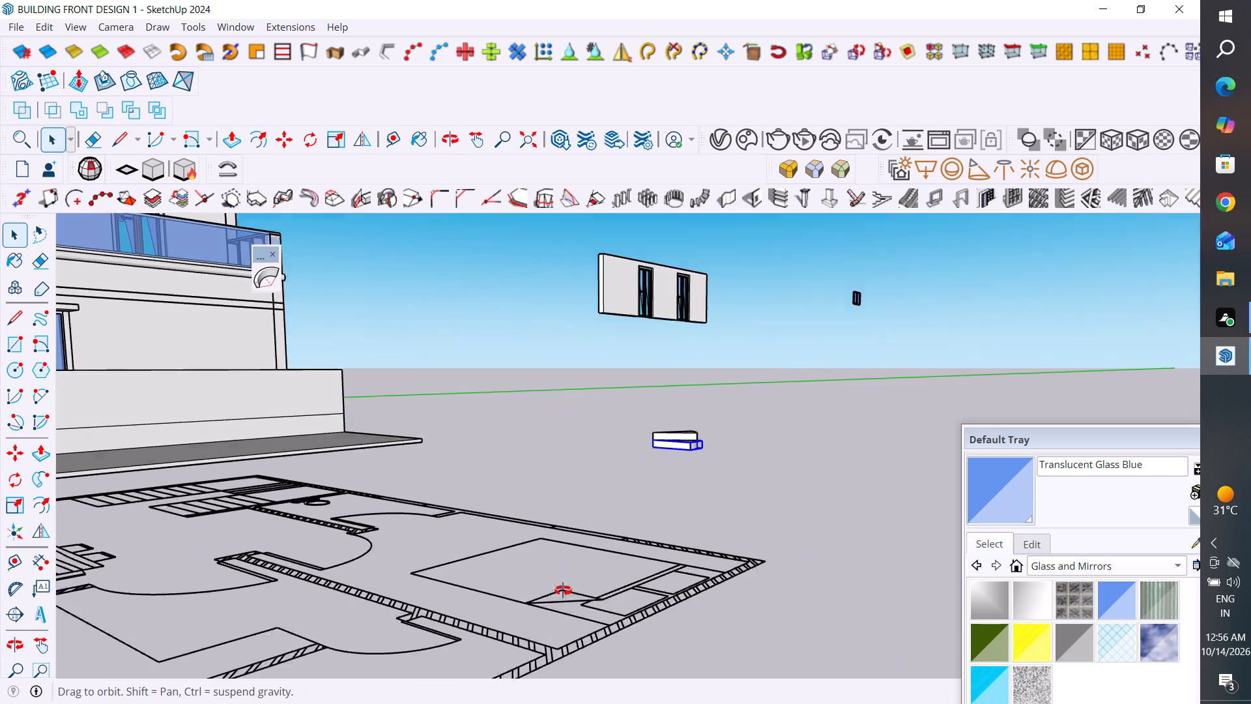
middle_drag(563, 591, 558, 626)
scroll(680, 396, up, 7)
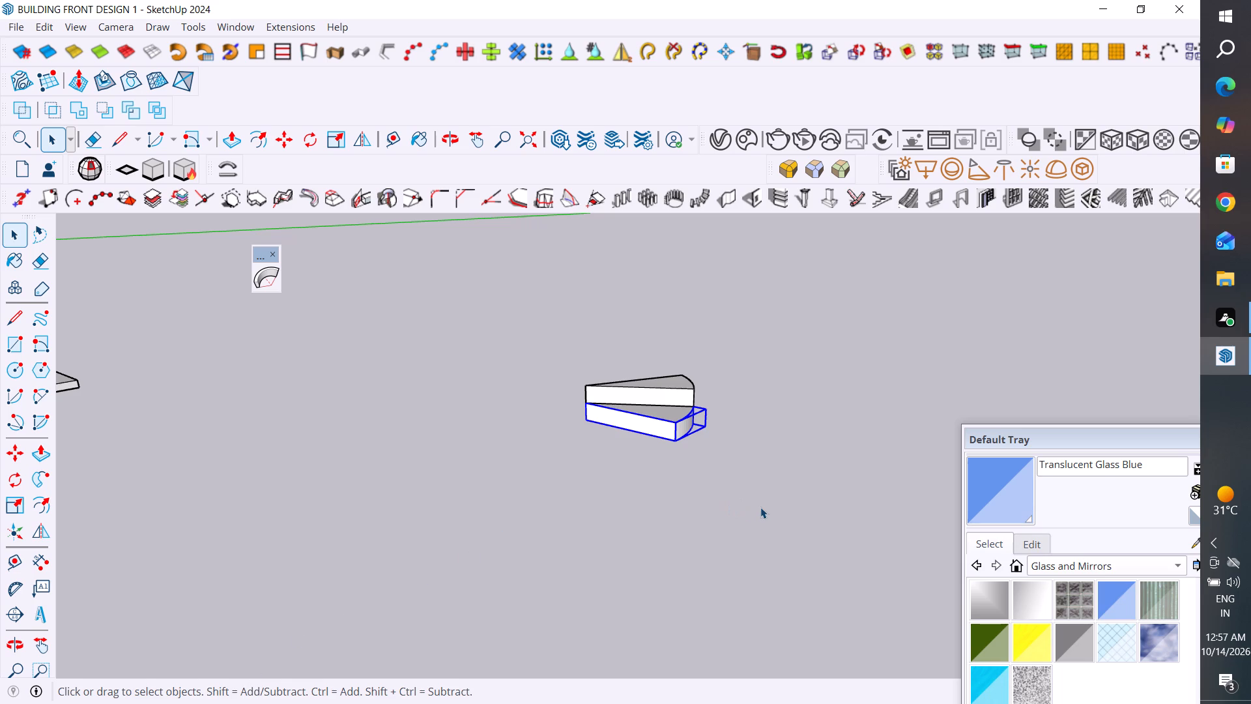
middle_drag(749, 468, 683, 573)
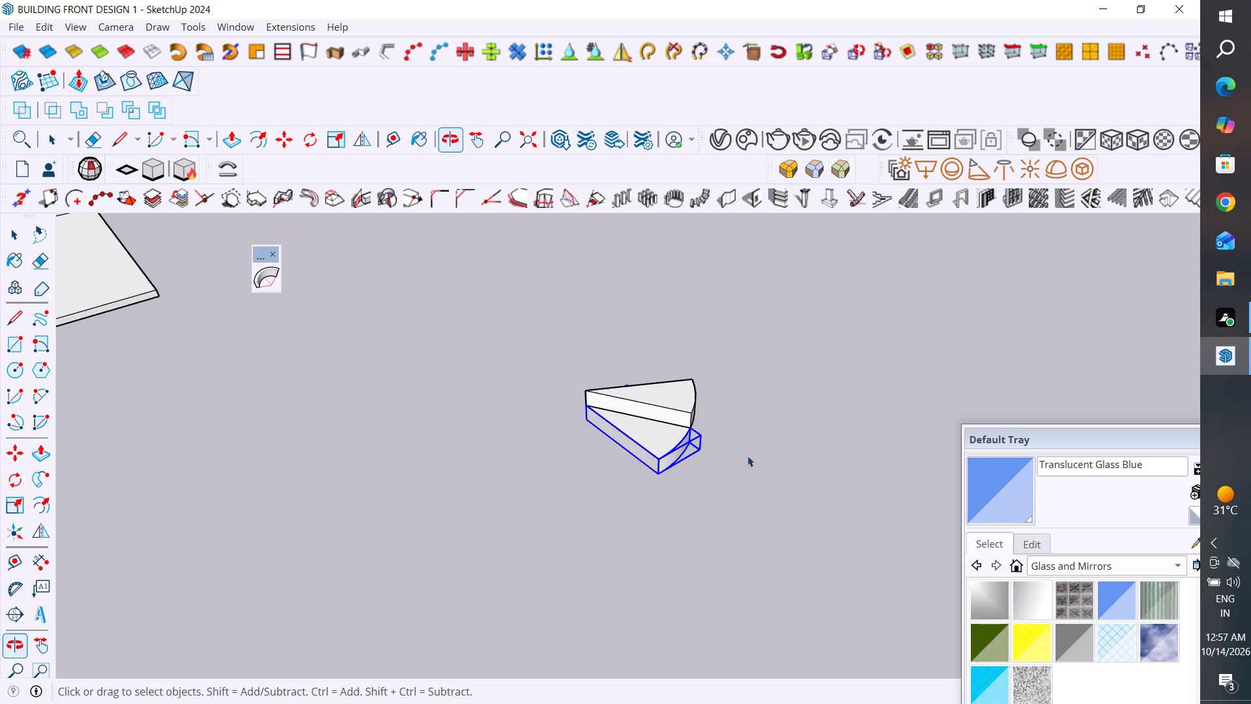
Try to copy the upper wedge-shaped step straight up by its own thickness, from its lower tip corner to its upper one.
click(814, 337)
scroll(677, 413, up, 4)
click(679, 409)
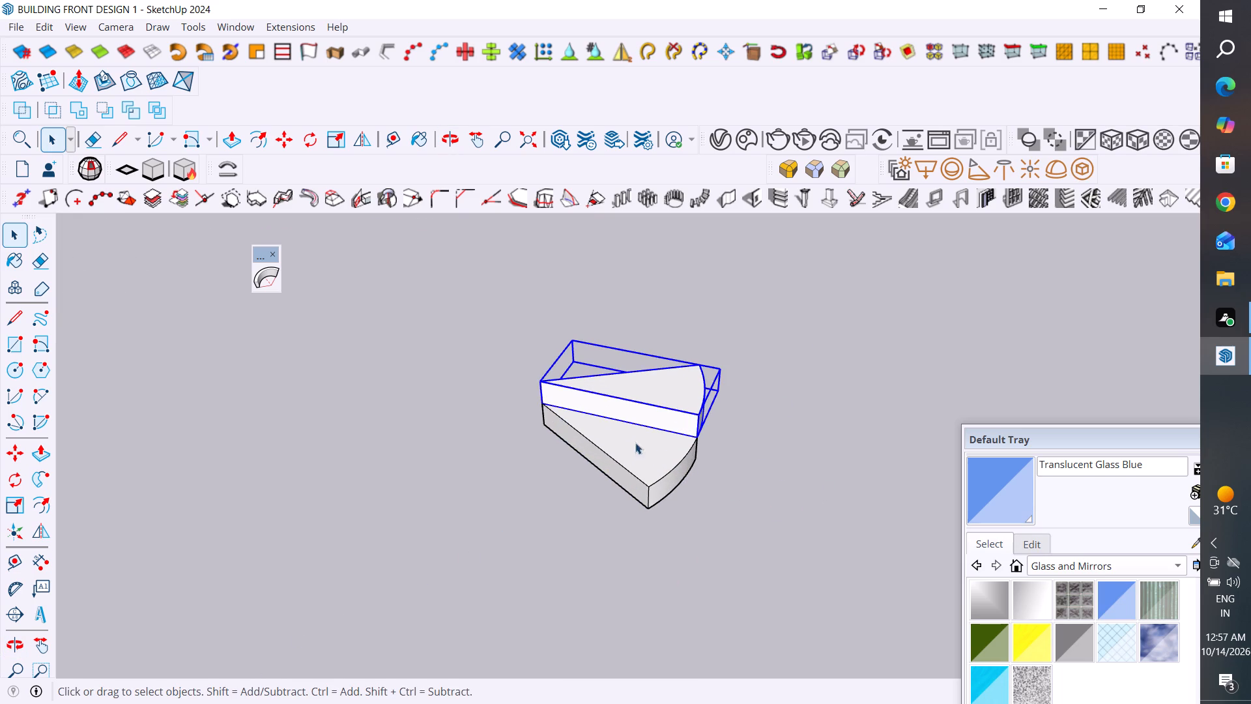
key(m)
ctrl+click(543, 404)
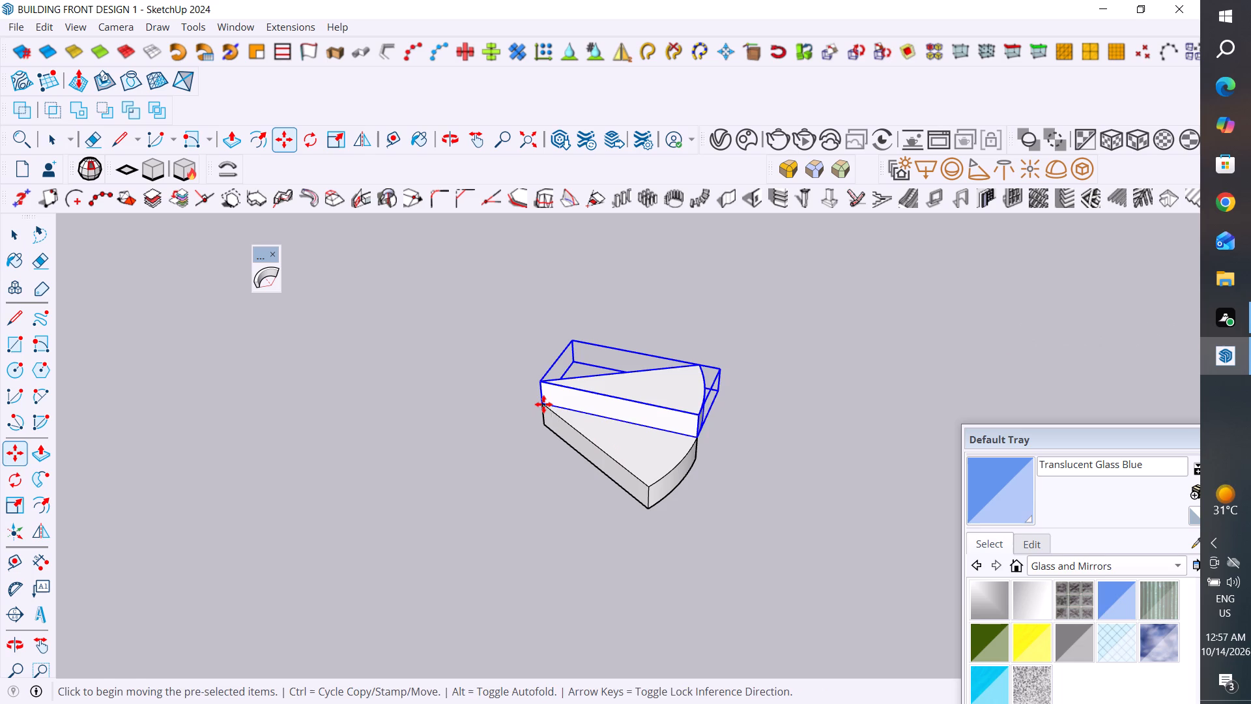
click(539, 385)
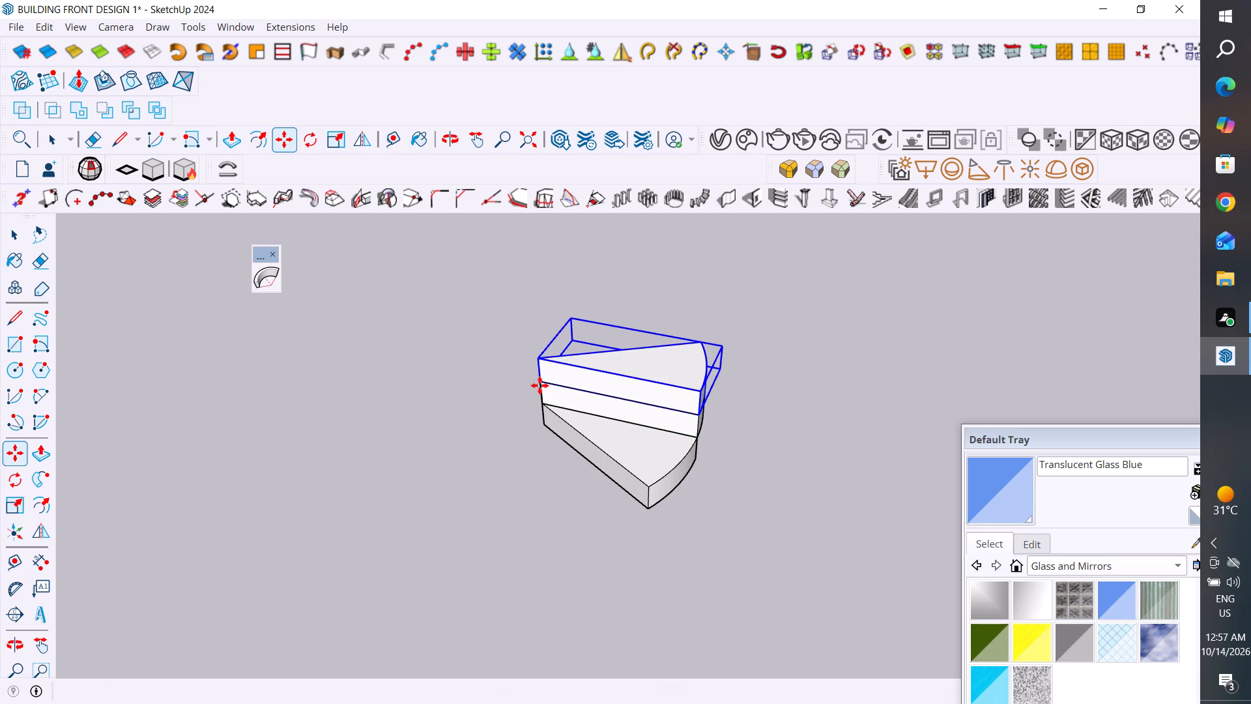
Undo the upward copy, the raising of the upper wedge step and its earlier rotated copy.
key(ctrl+z)
key(ctrl+z)
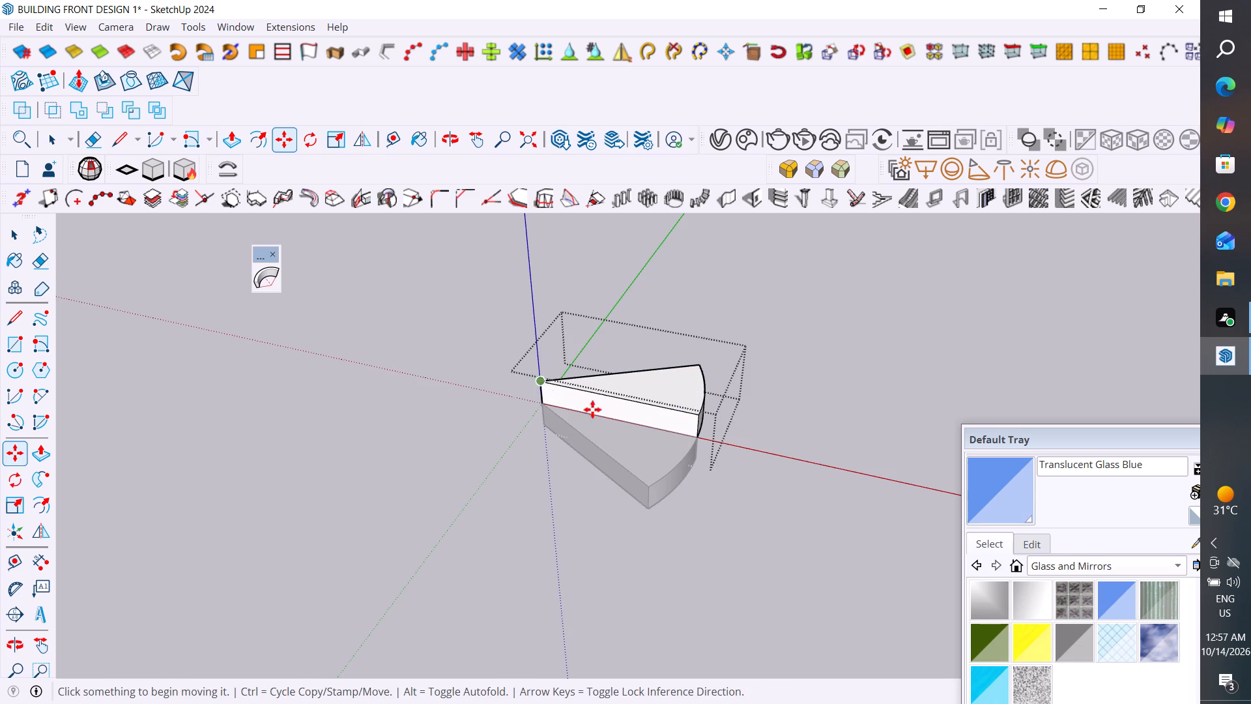
scroll(541, 513, down, 4)
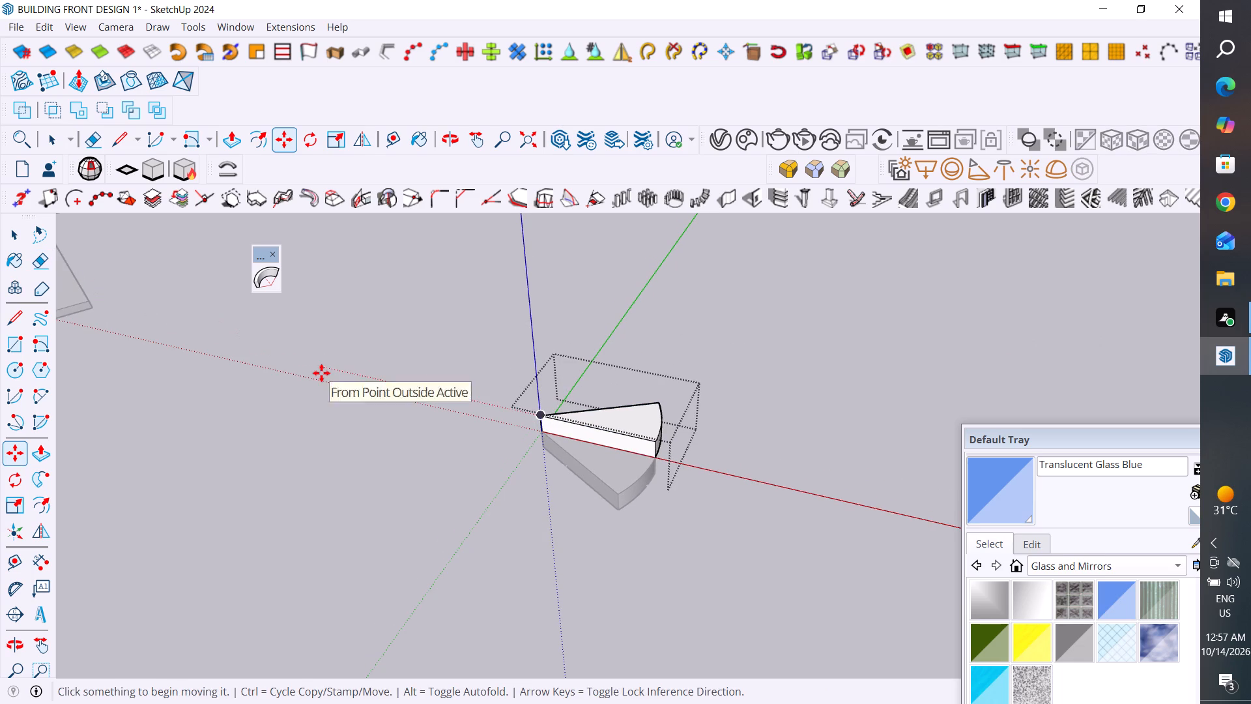
key(ctrl+z)
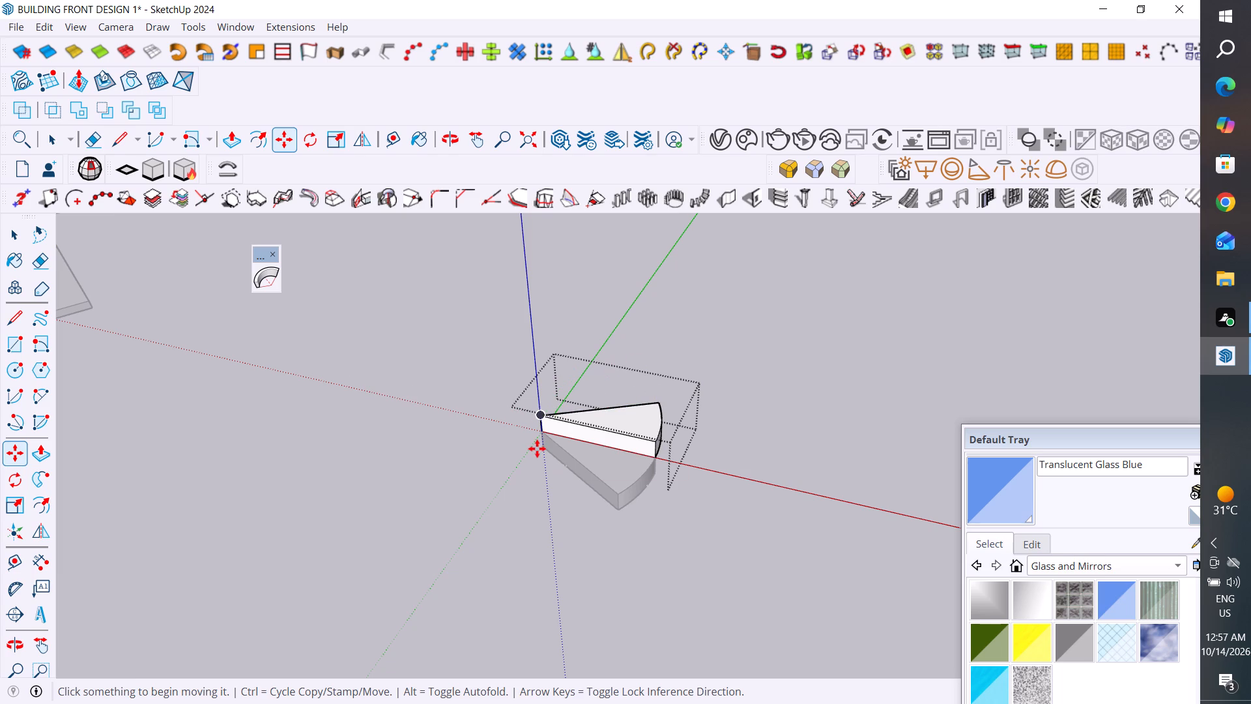
key(ctrl+z)
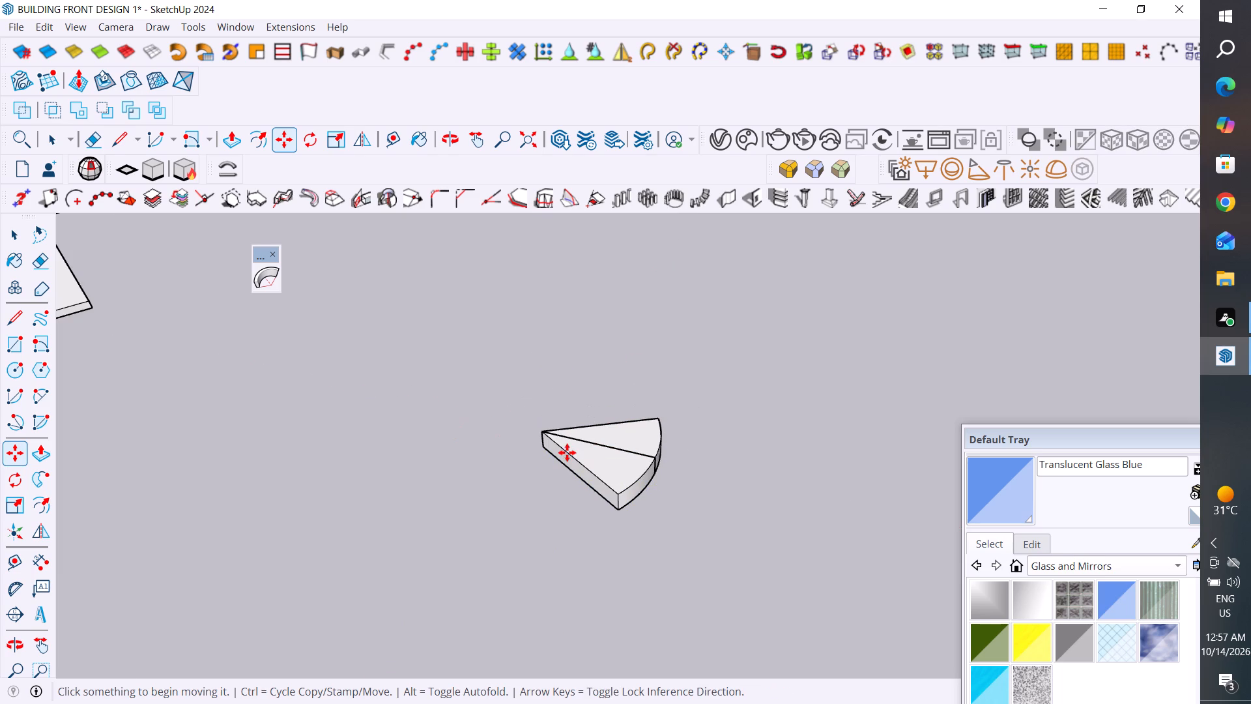
key(ctrl+z)
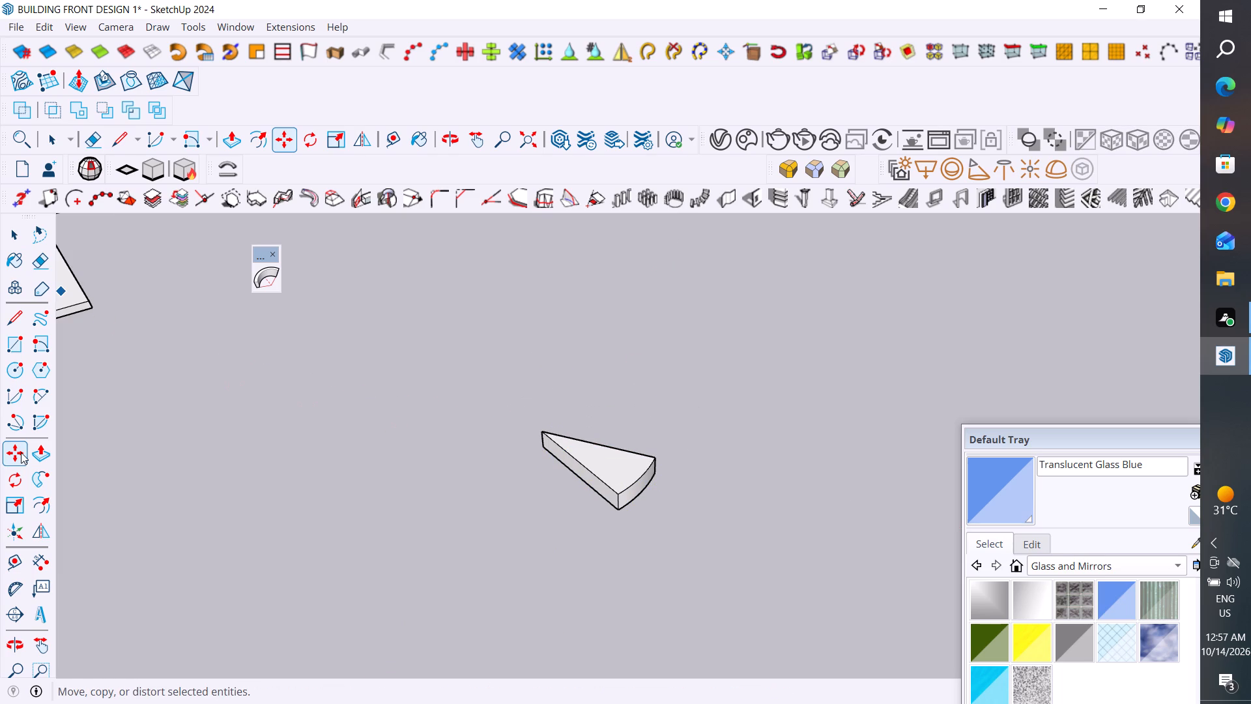
Rotate a copy of the wedge step 45° horizontally about its pointed corner and array it as 10 copies.
click(21, 474)
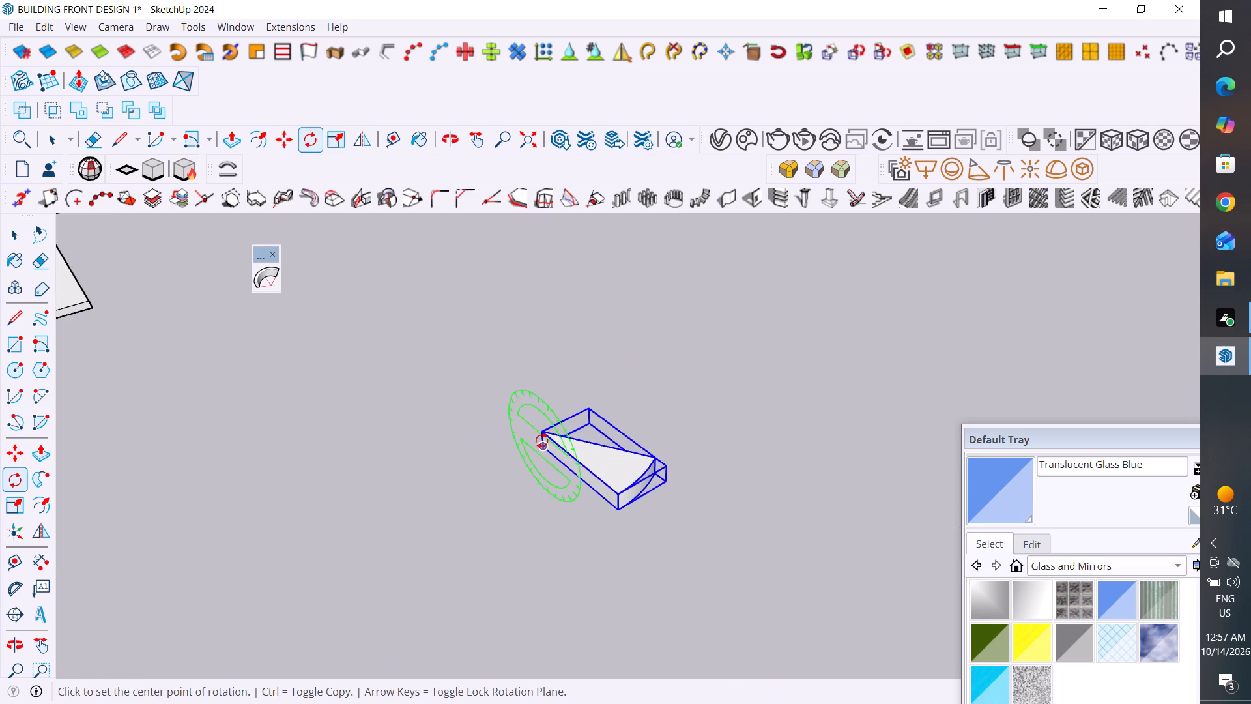
click(538, 445)
click(652, 557)
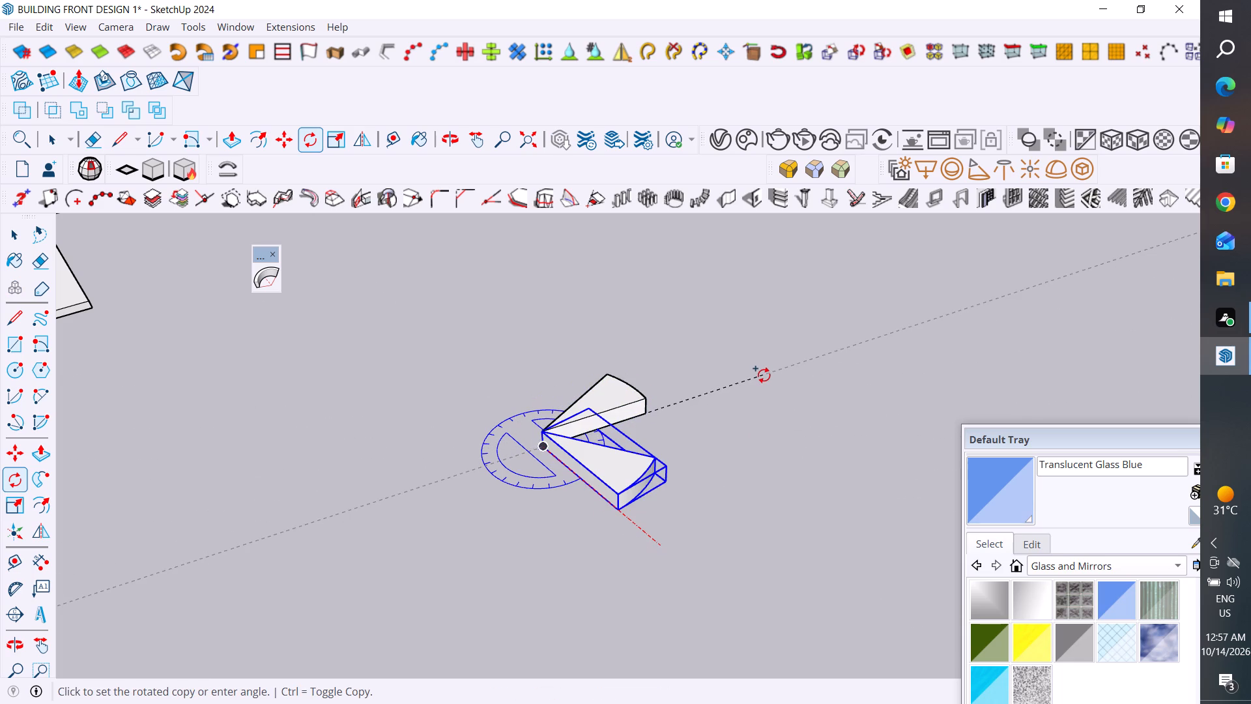
text(45)
key(Return)
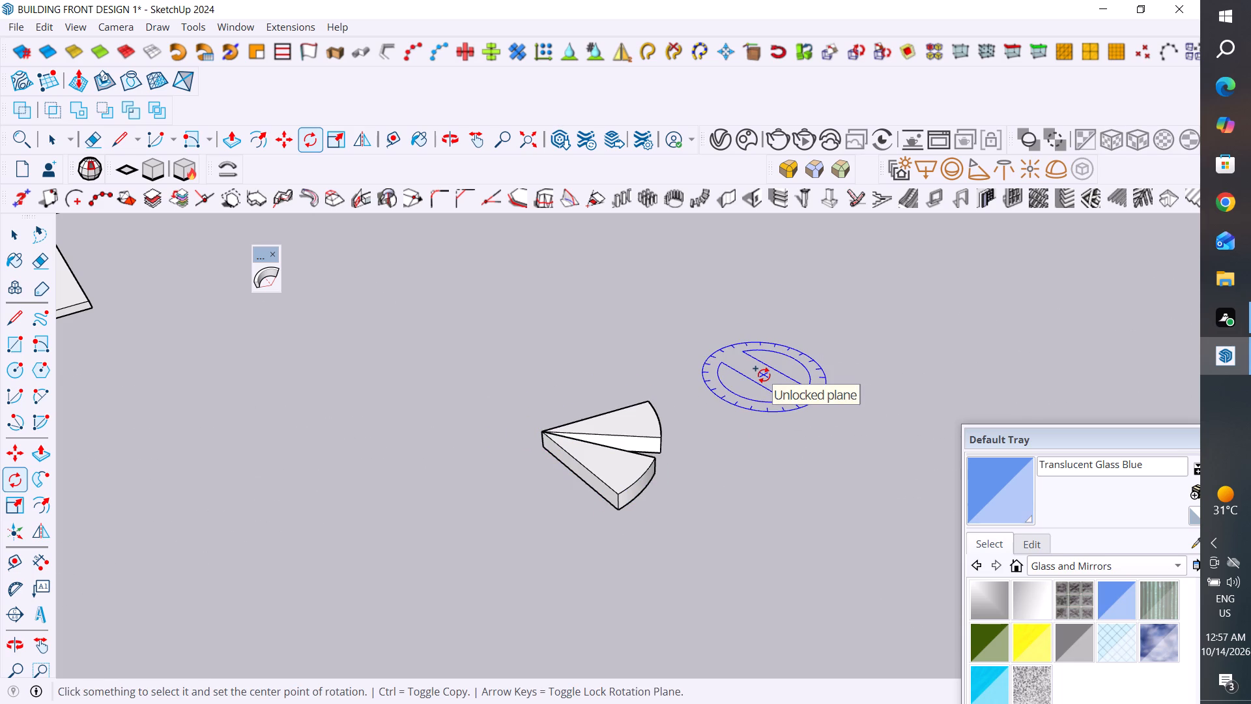
text(10)
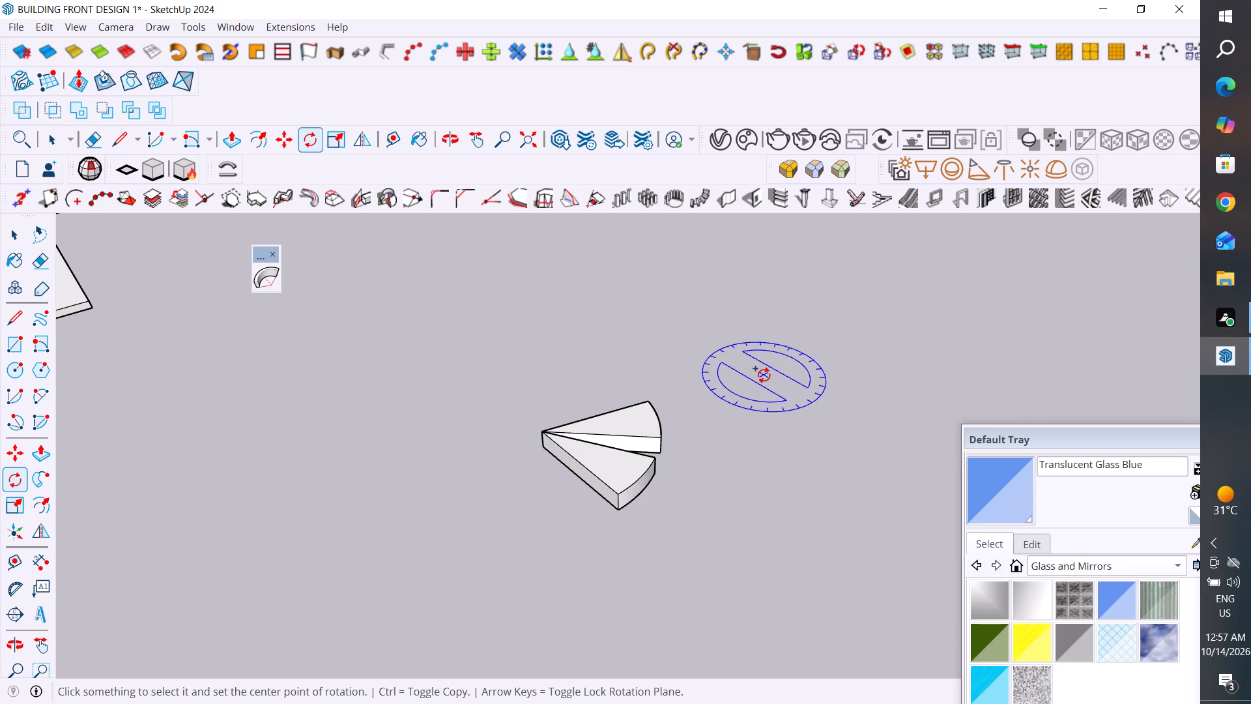
key(x)
key(Return)
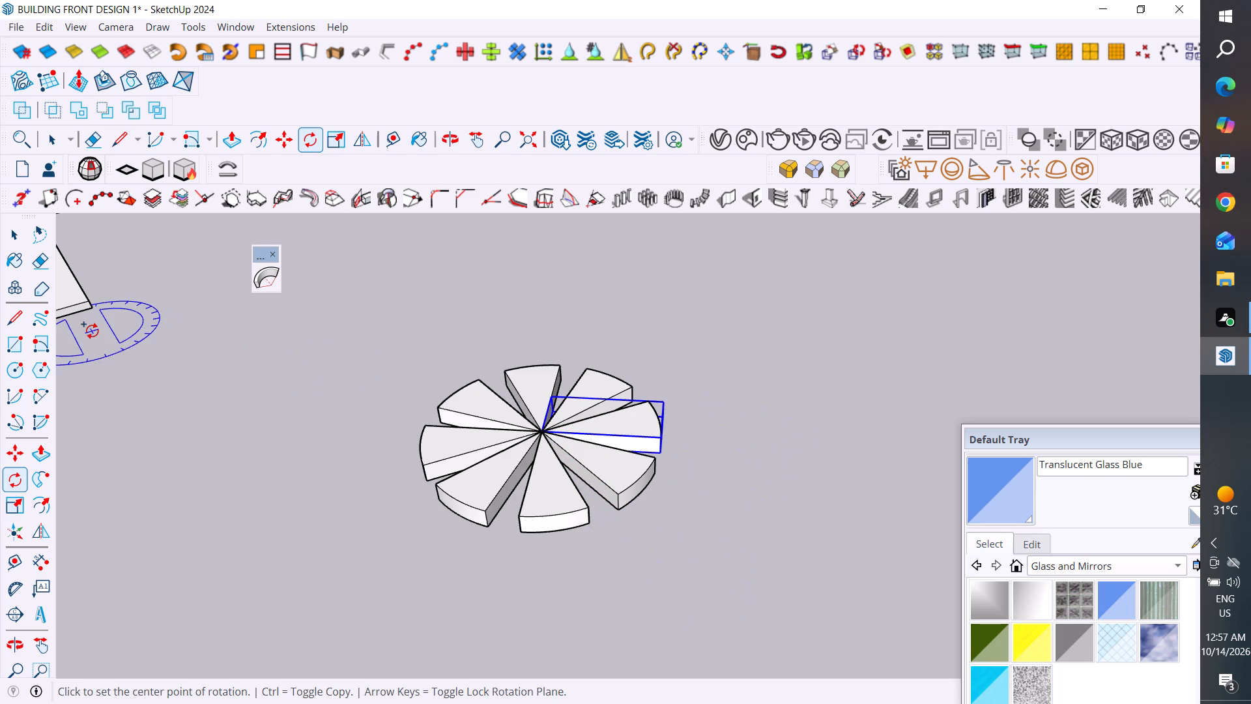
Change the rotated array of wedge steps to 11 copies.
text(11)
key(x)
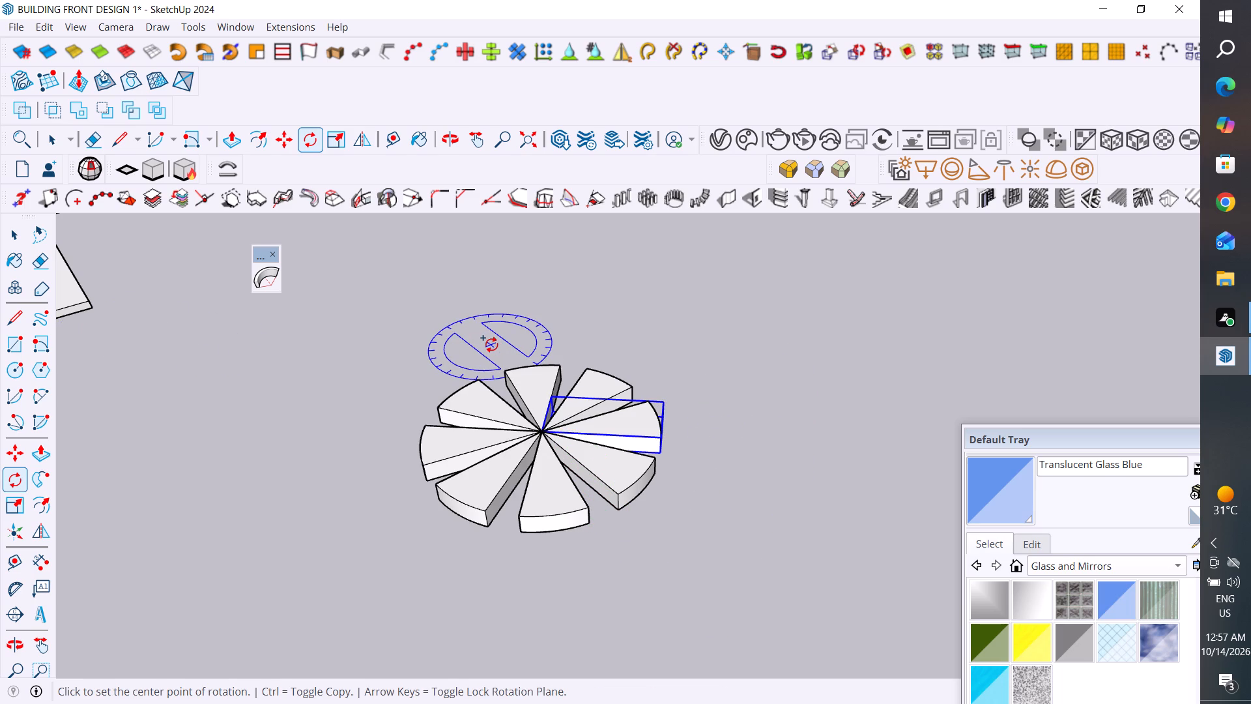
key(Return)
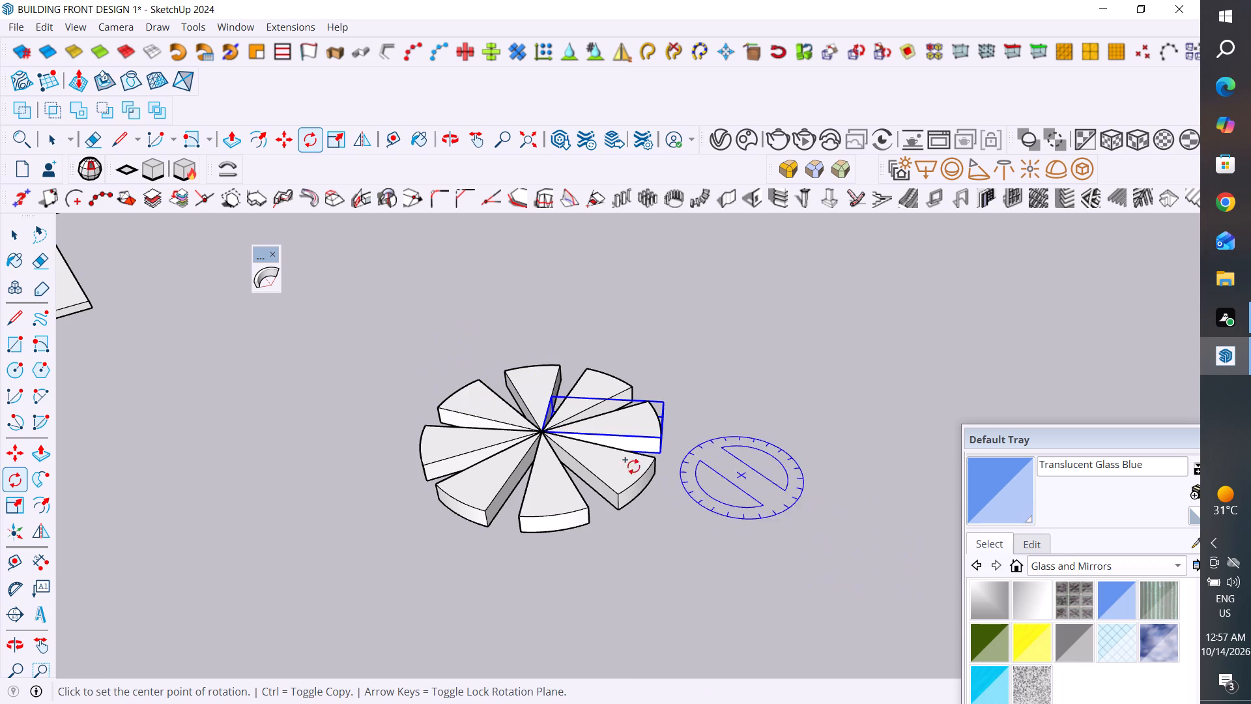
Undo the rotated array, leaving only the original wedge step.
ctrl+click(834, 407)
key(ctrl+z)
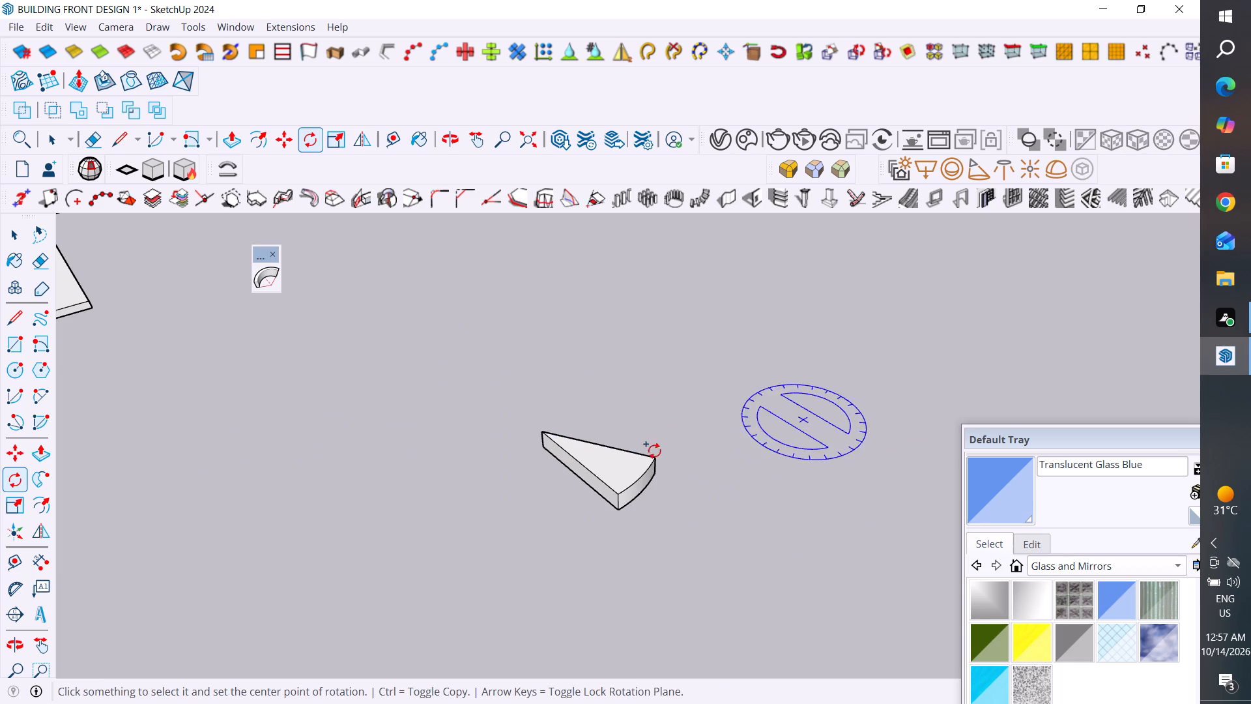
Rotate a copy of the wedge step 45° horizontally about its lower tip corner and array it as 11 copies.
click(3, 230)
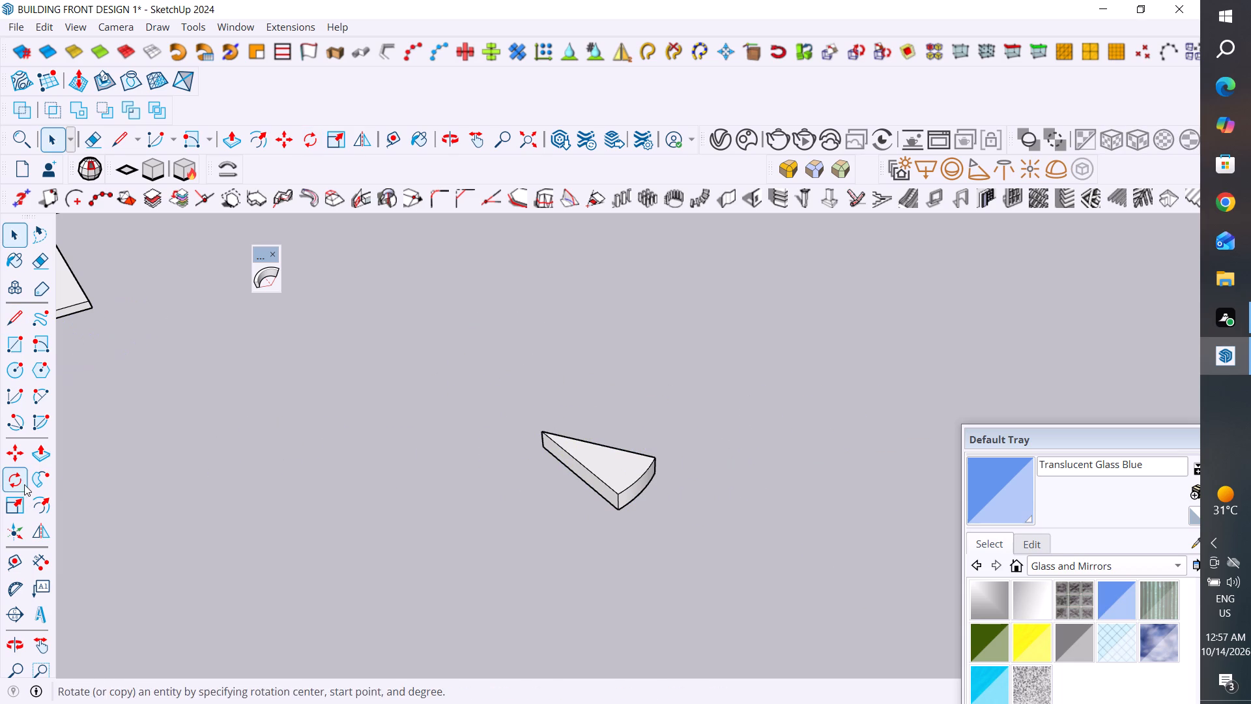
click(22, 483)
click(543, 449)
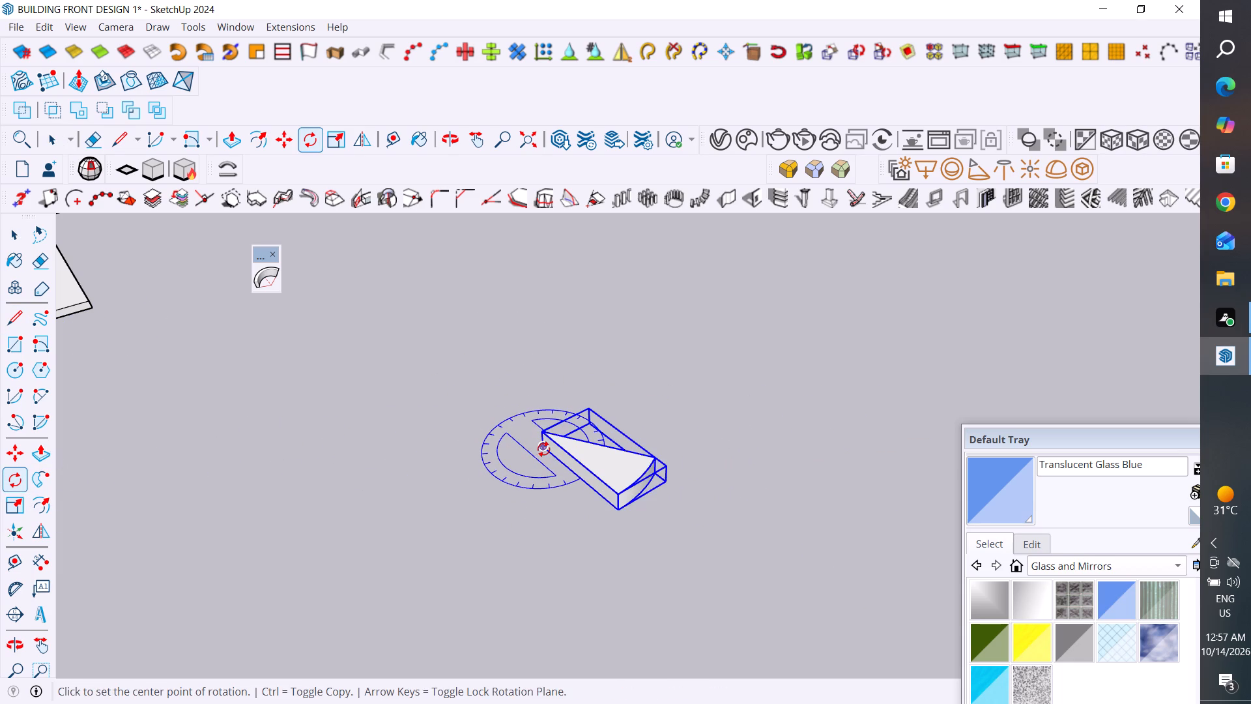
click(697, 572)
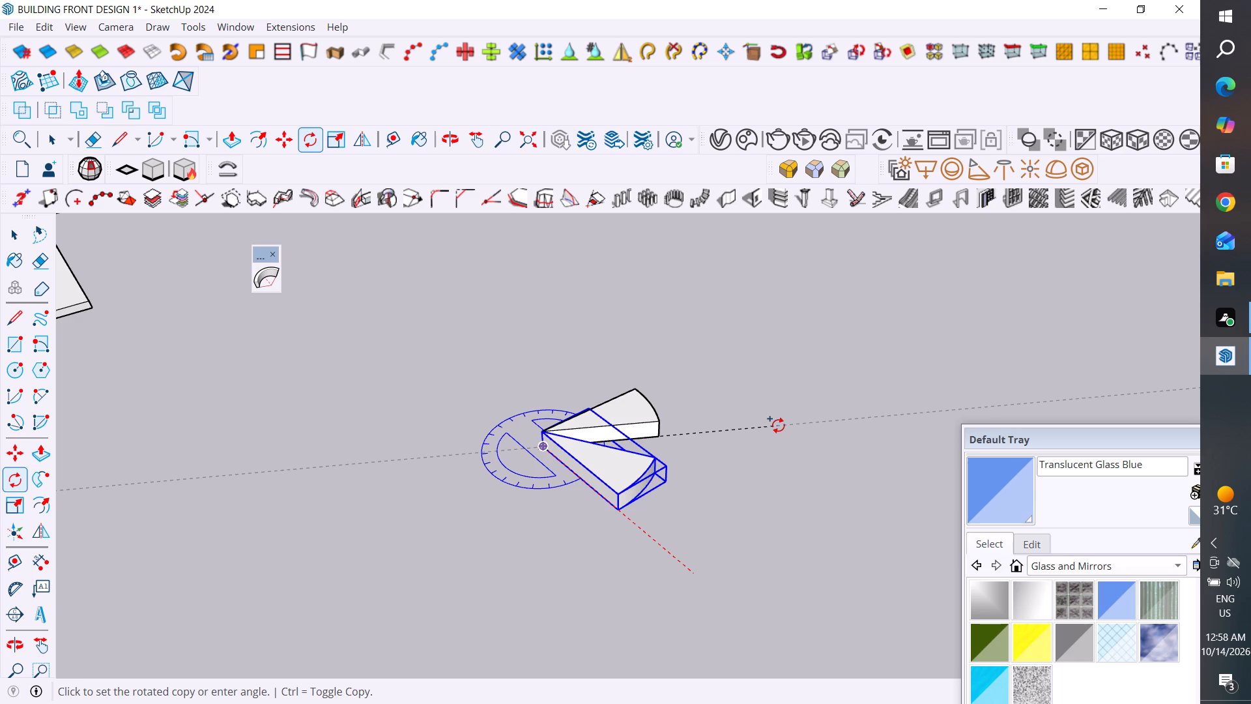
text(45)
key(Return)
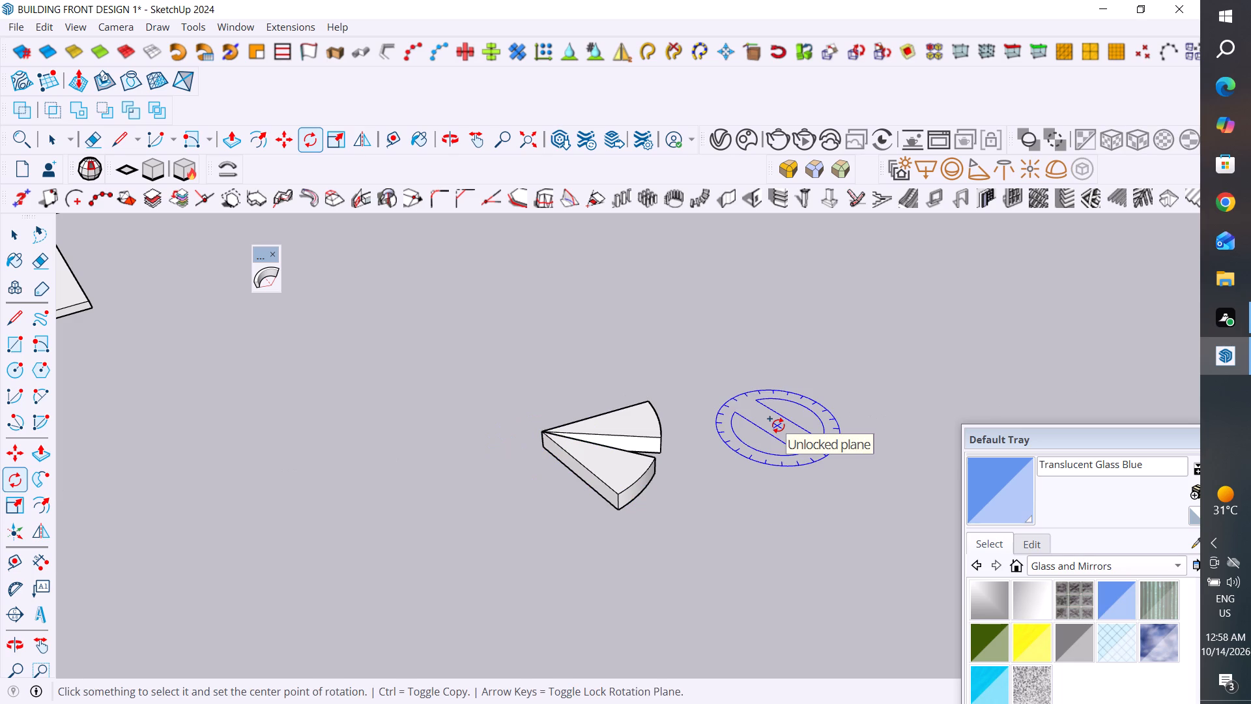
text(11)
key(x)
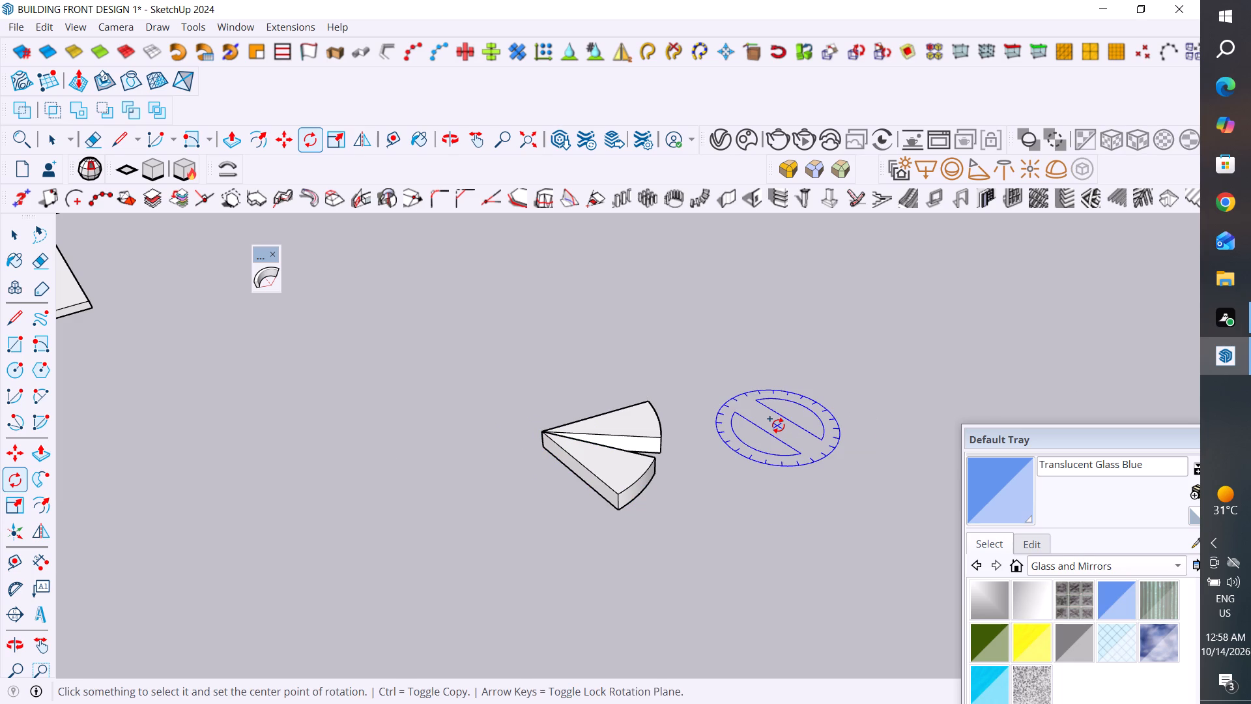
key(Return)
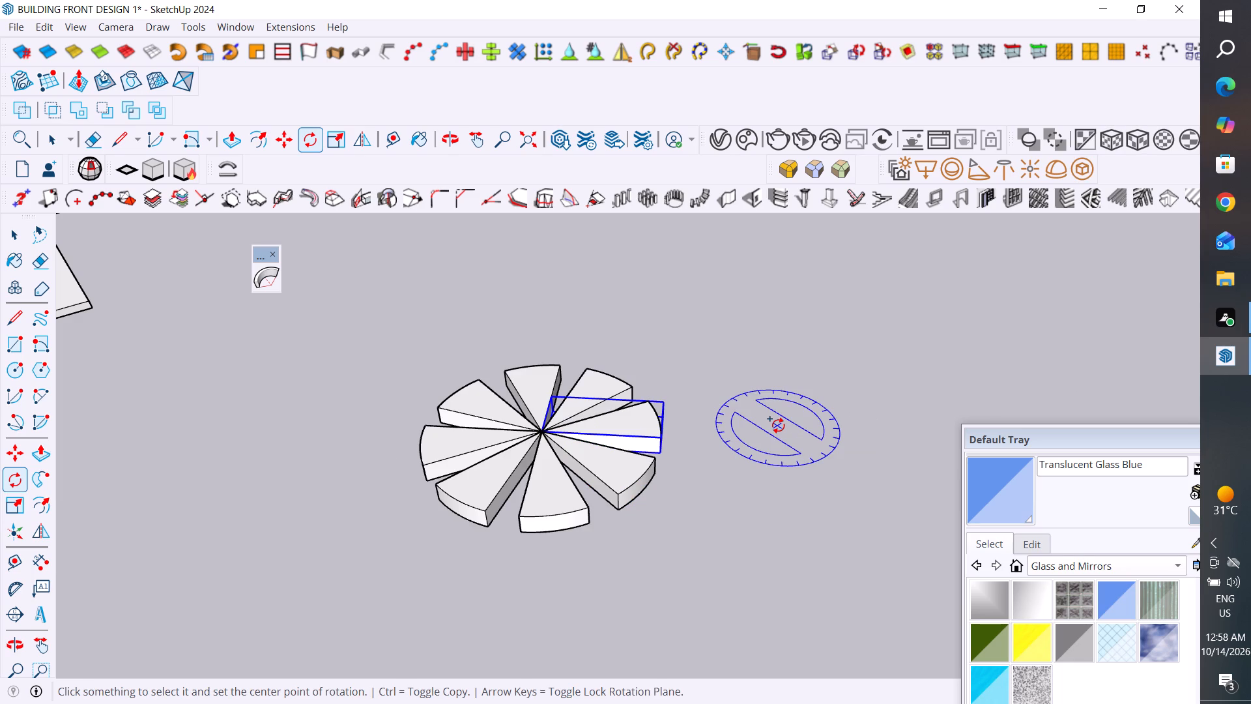
Move the Default Tray so that it no longer covers the measurement value box.
drag(1084, 437, 1102, 69)
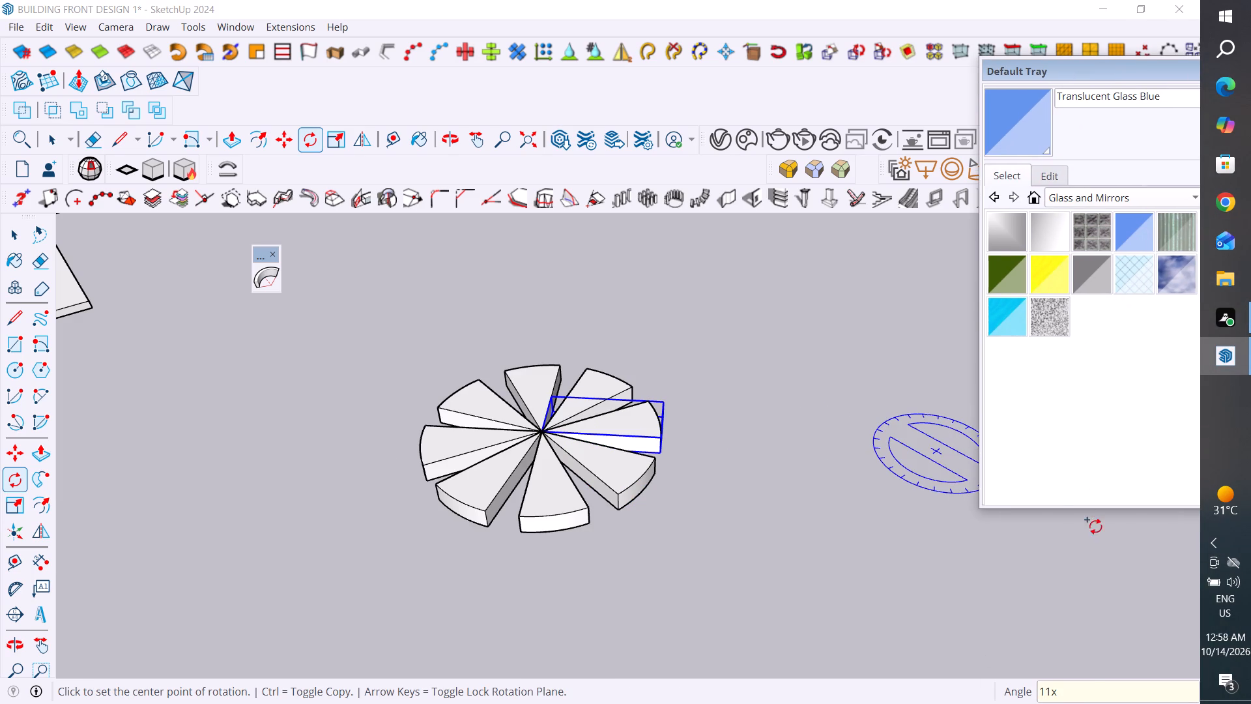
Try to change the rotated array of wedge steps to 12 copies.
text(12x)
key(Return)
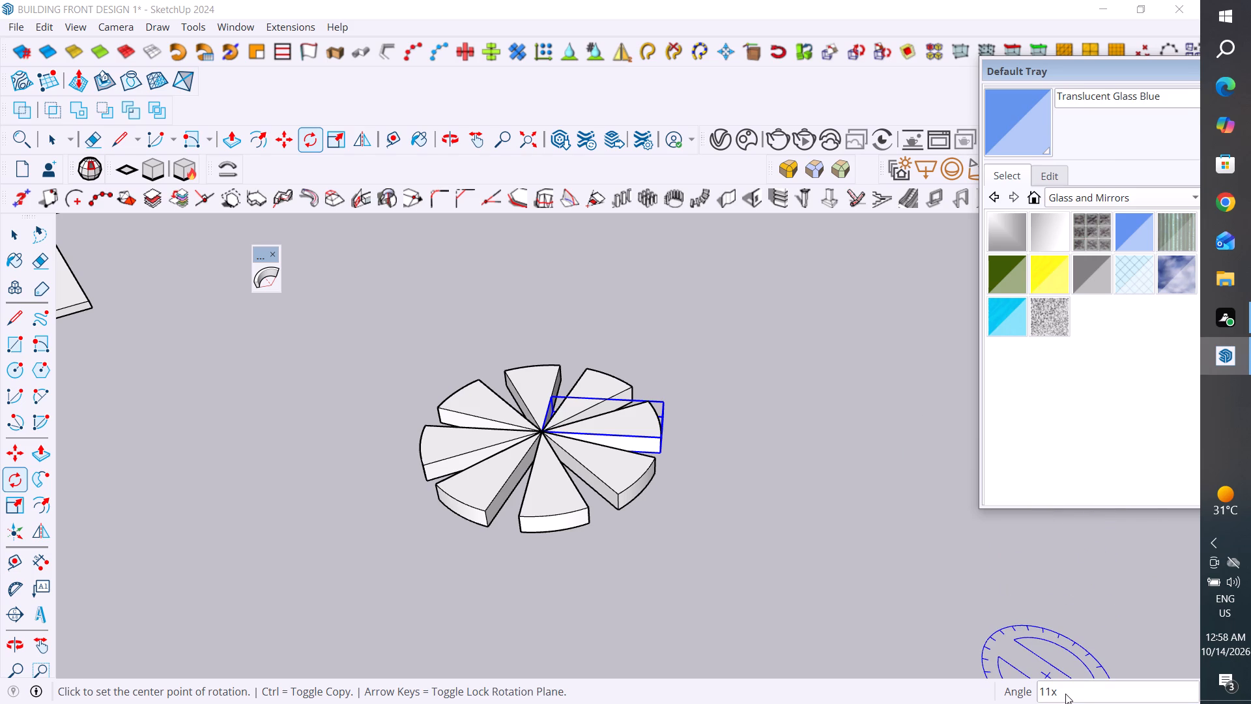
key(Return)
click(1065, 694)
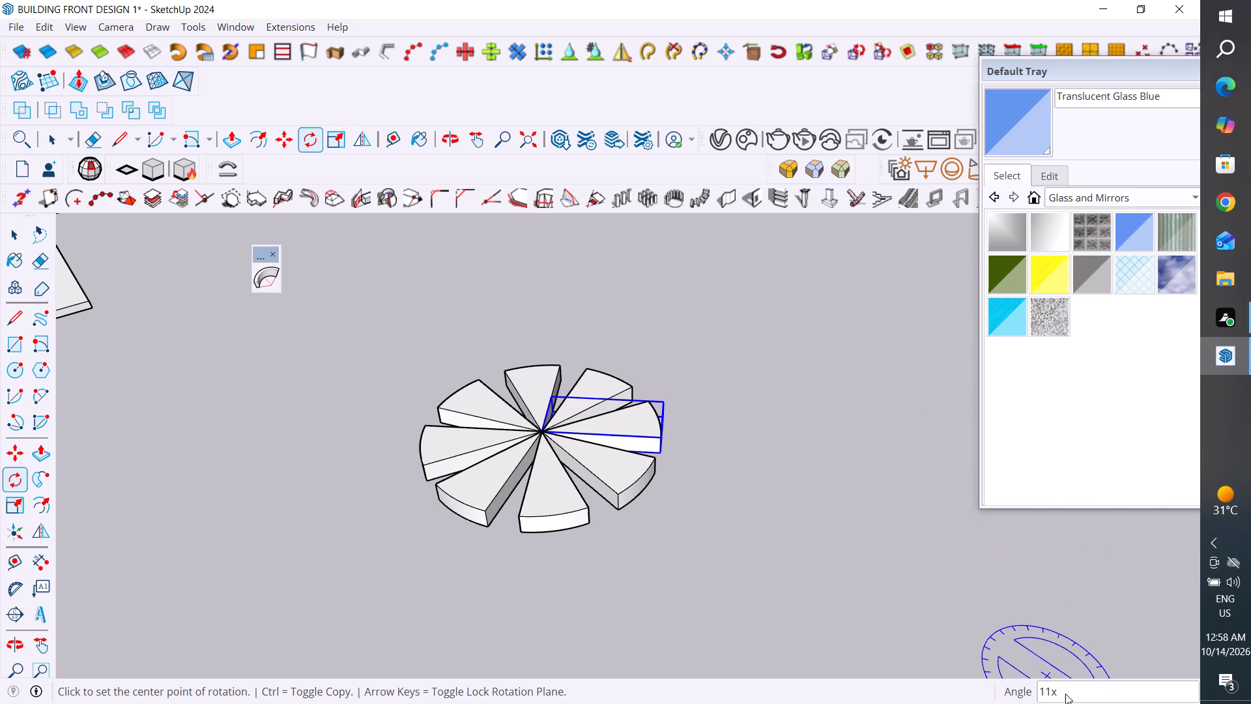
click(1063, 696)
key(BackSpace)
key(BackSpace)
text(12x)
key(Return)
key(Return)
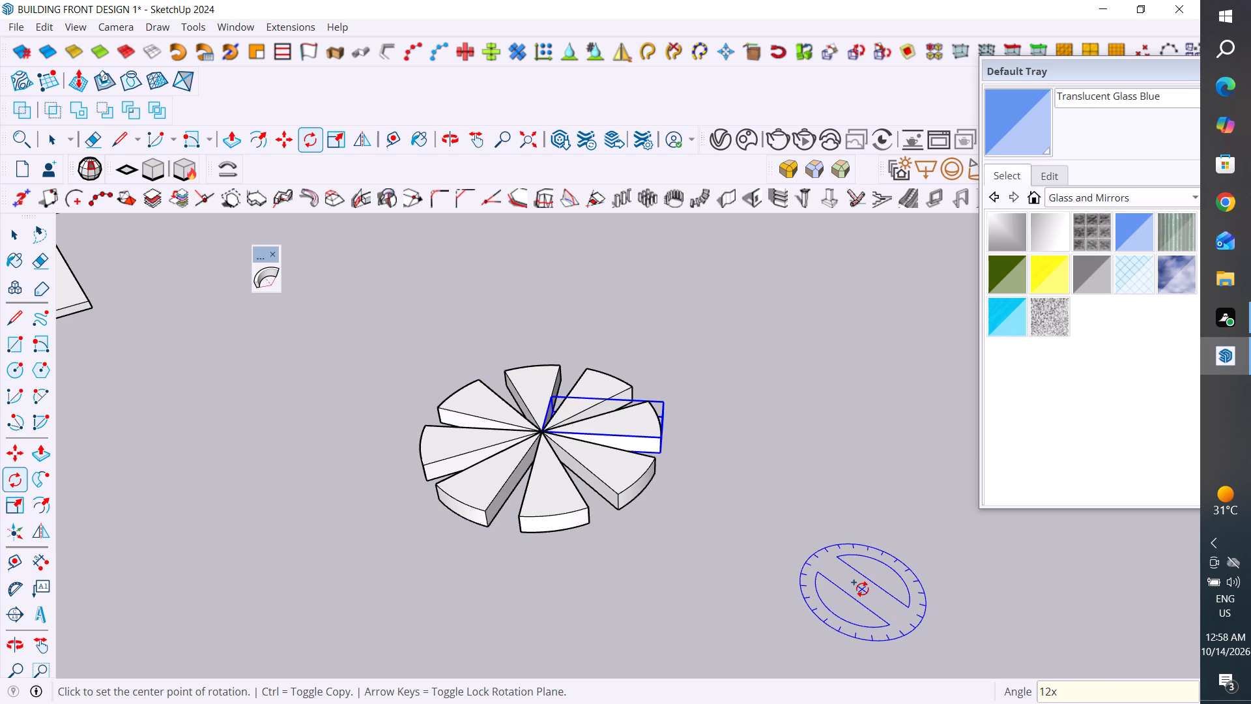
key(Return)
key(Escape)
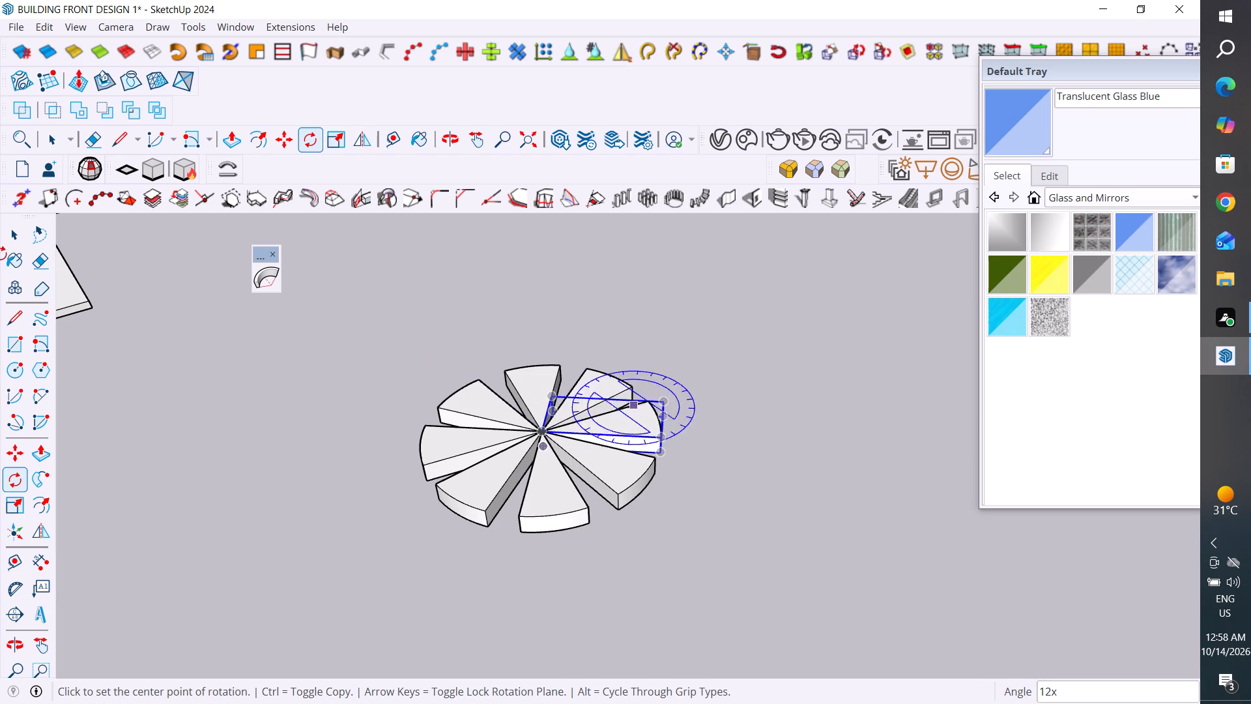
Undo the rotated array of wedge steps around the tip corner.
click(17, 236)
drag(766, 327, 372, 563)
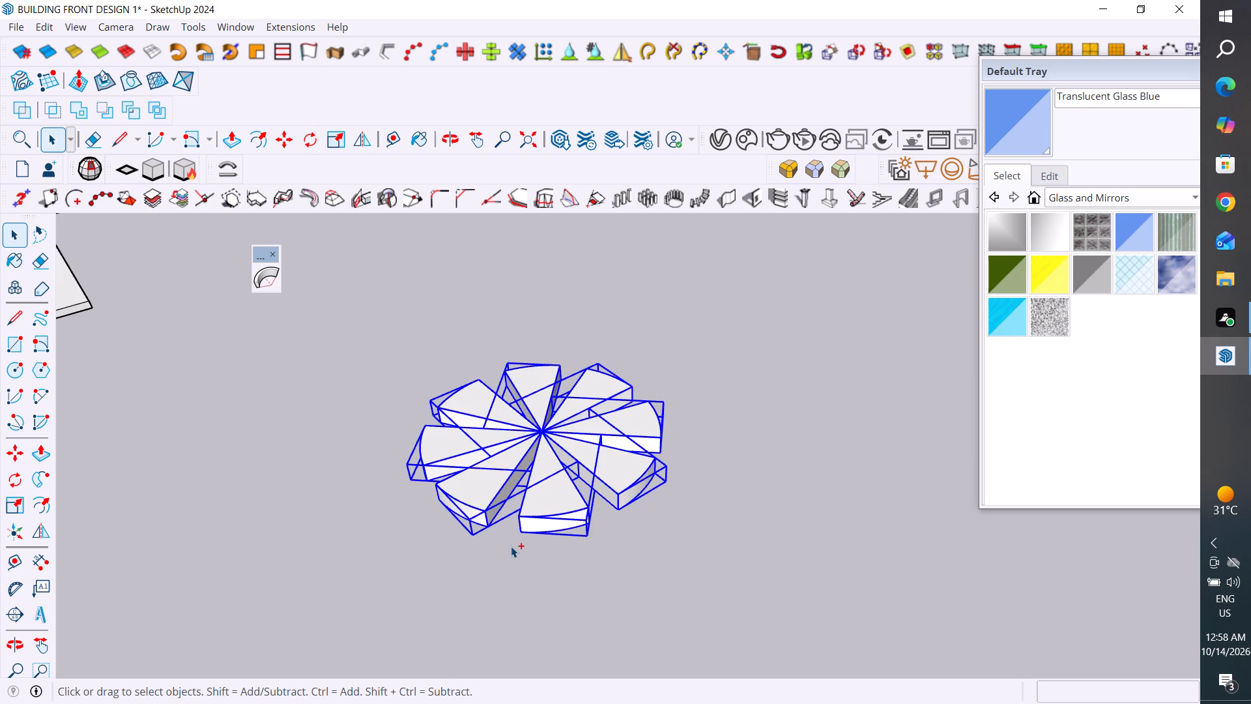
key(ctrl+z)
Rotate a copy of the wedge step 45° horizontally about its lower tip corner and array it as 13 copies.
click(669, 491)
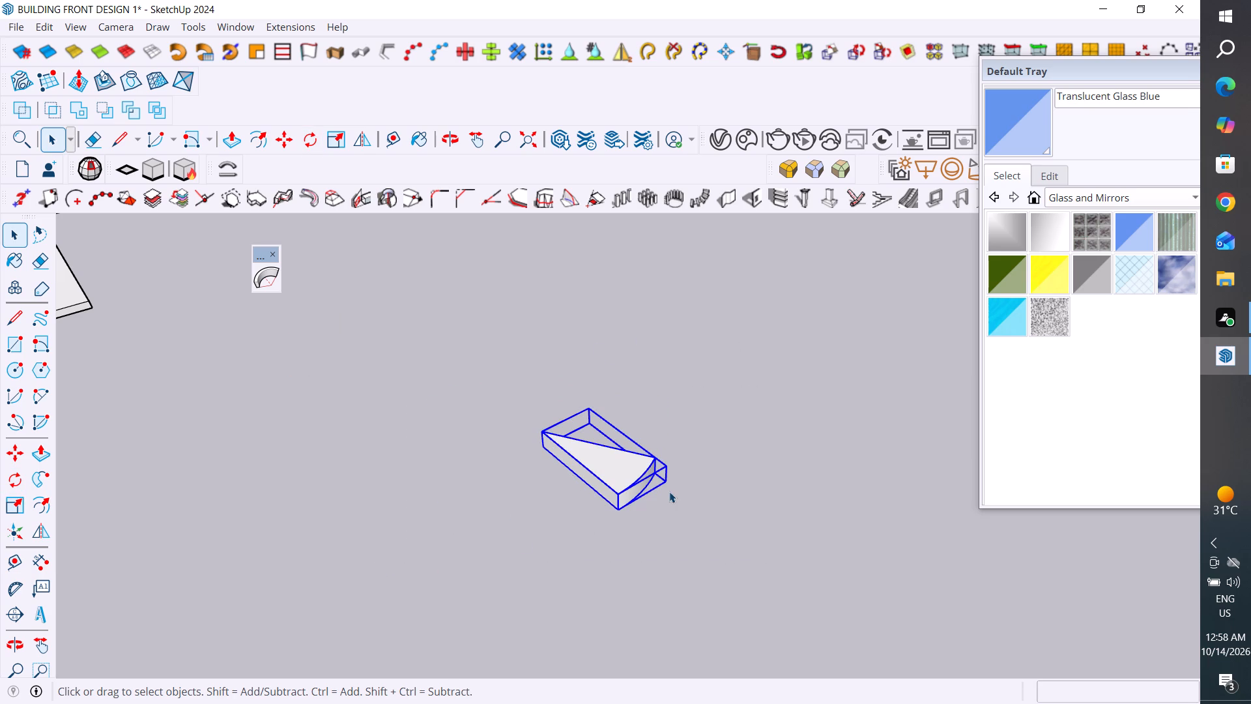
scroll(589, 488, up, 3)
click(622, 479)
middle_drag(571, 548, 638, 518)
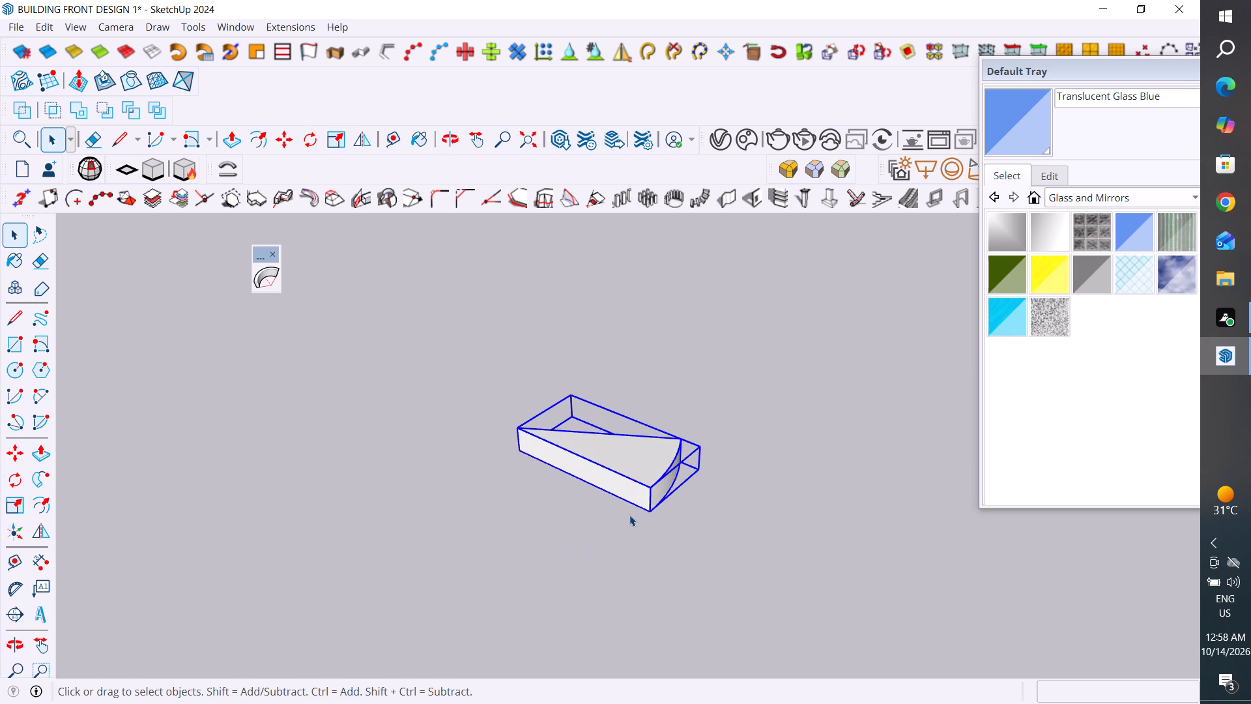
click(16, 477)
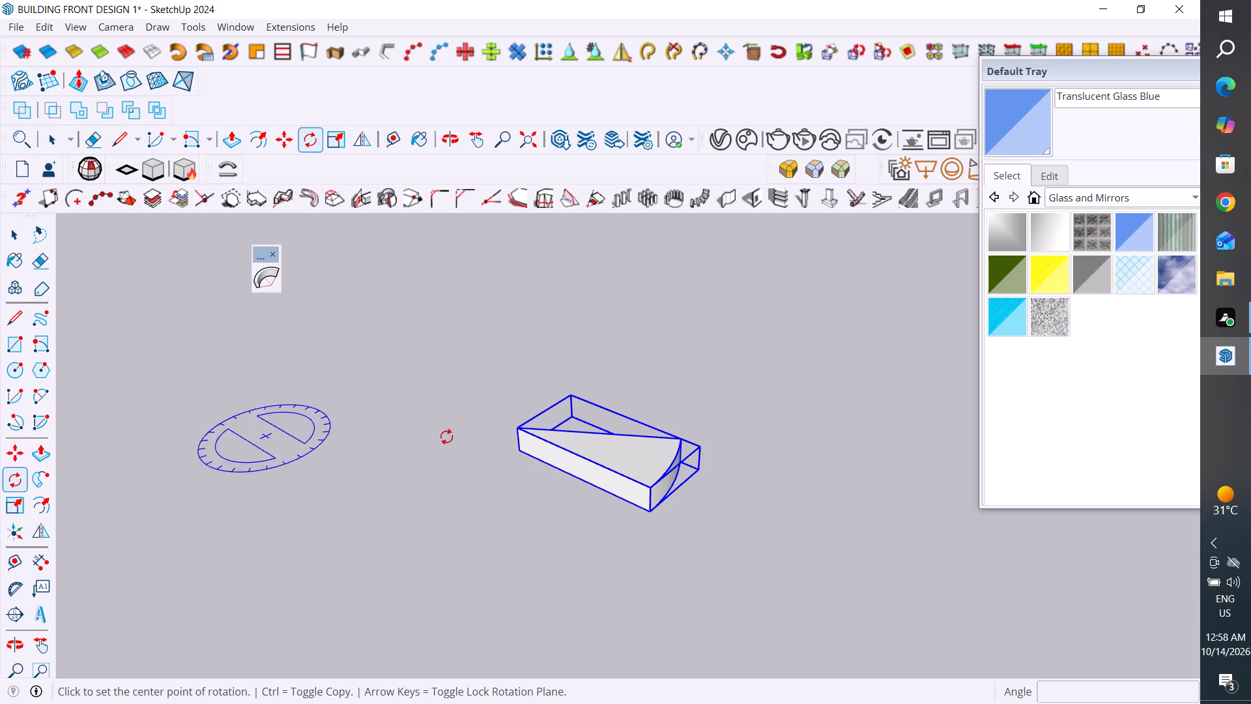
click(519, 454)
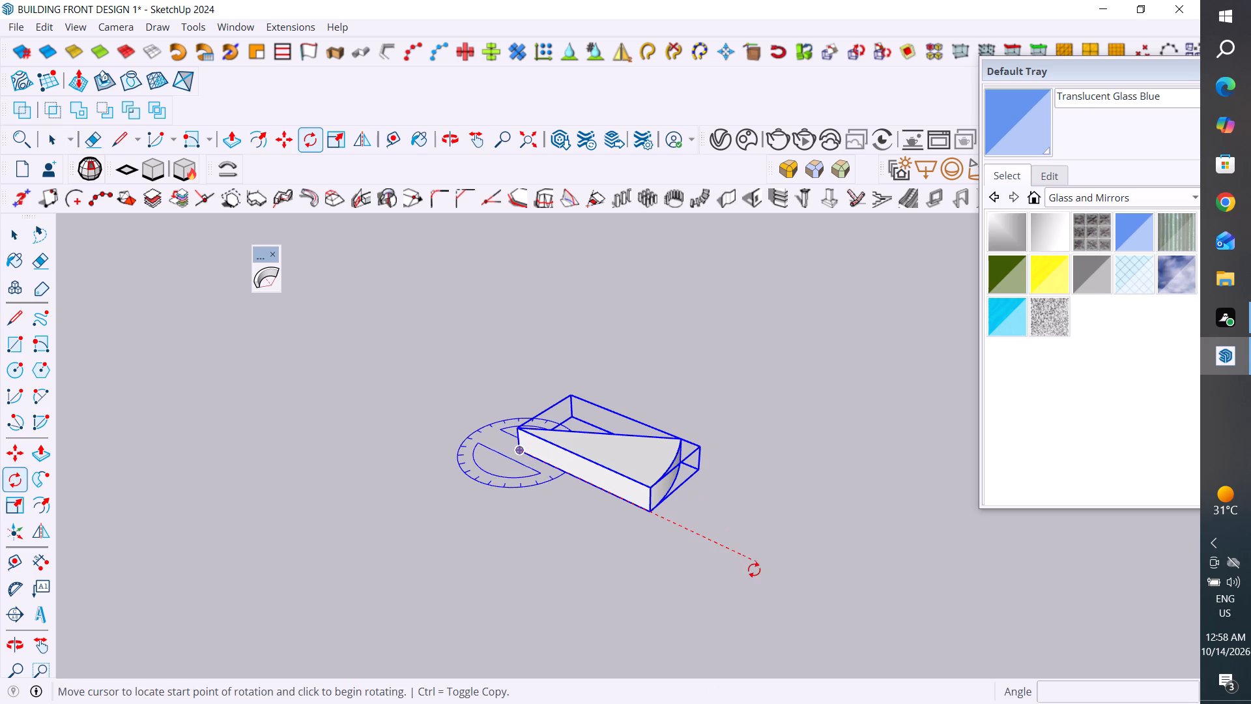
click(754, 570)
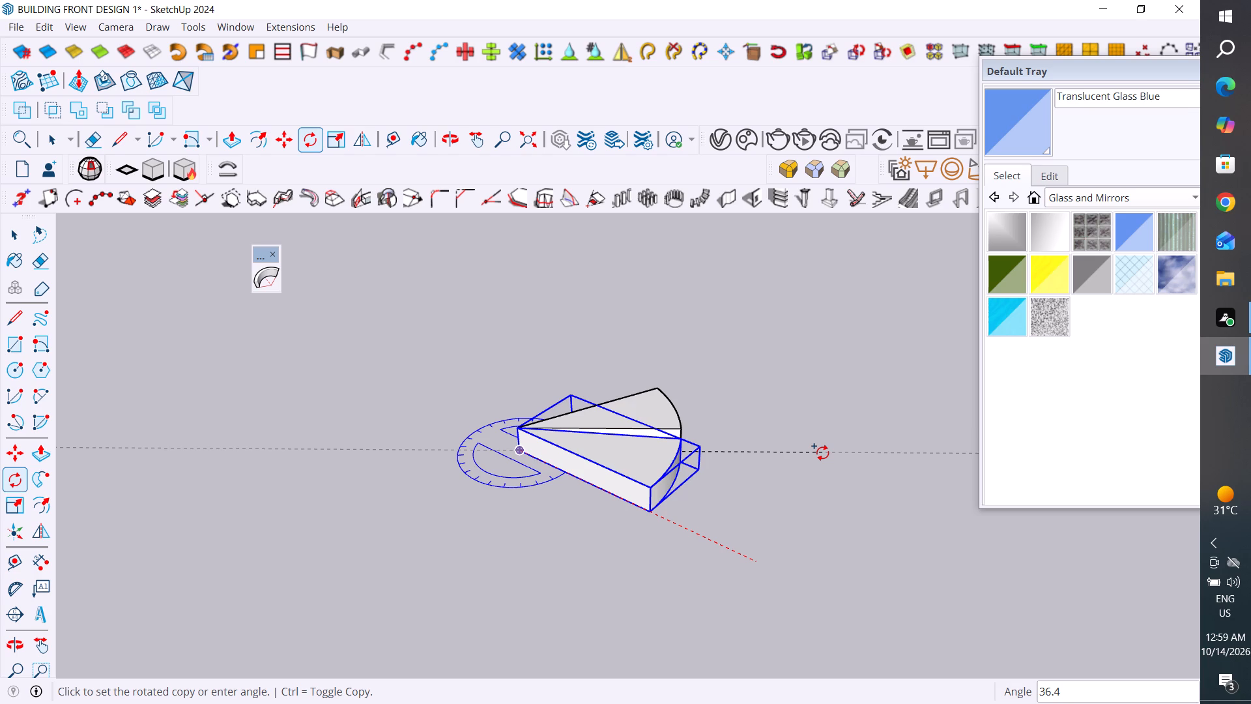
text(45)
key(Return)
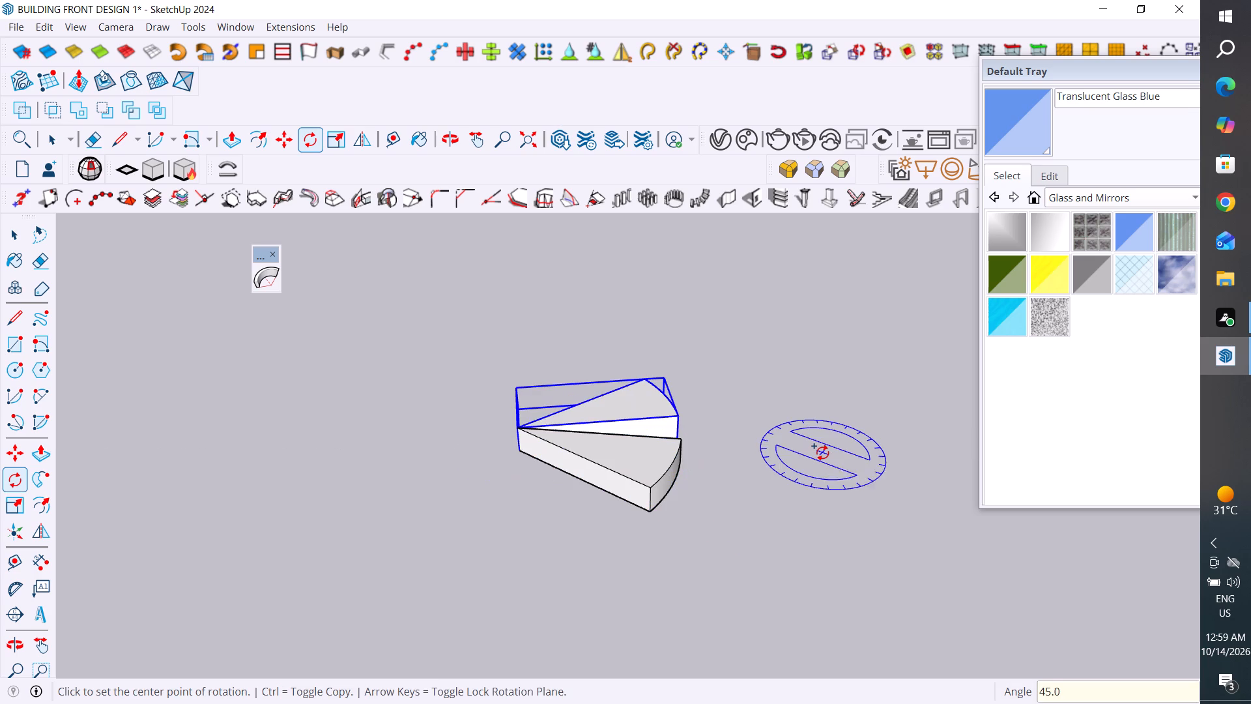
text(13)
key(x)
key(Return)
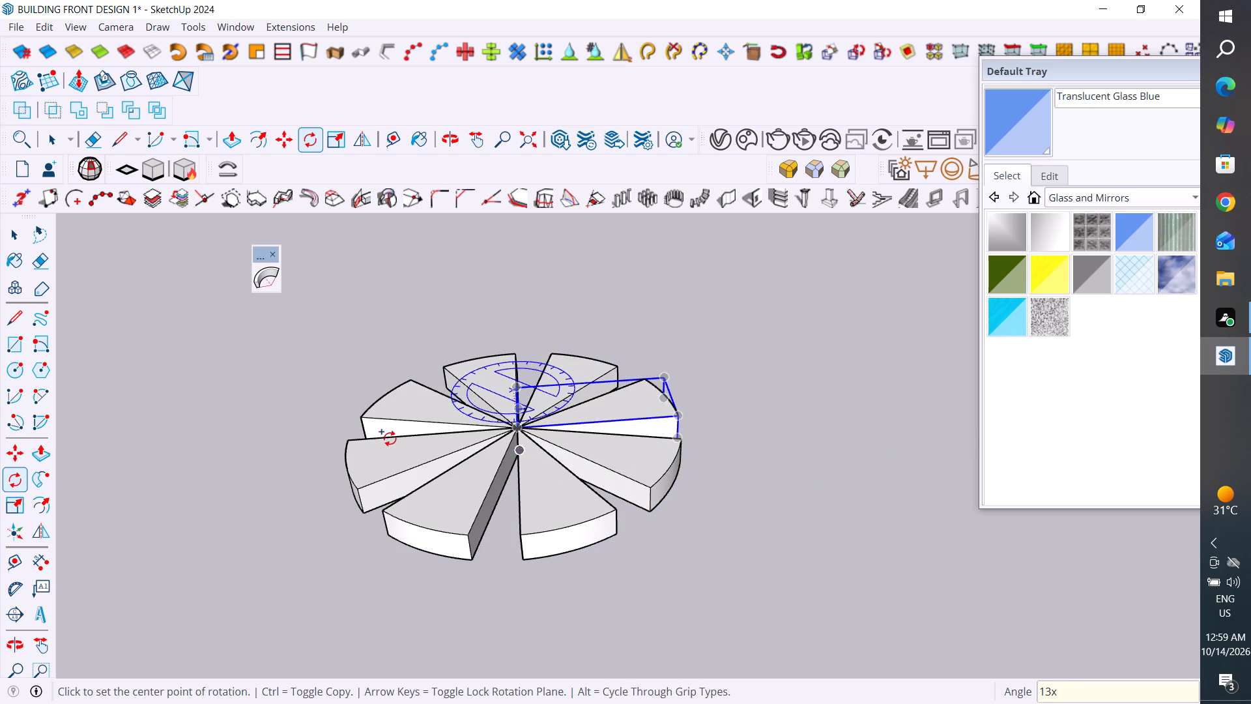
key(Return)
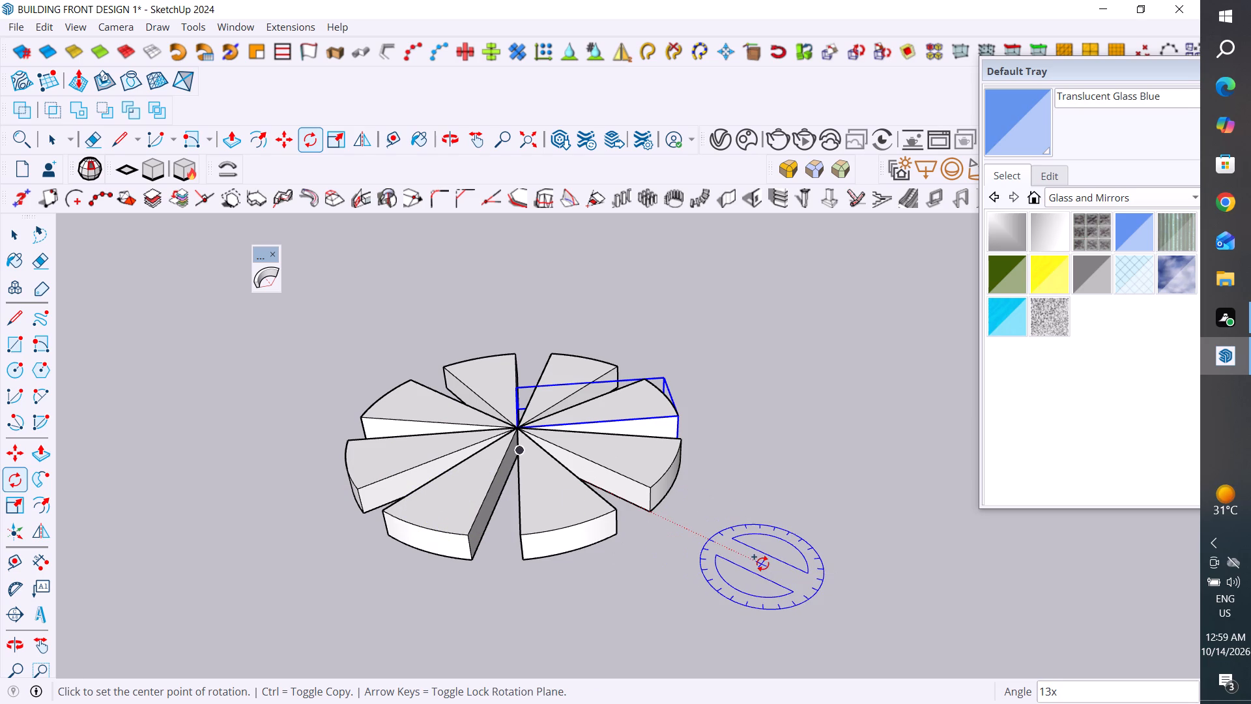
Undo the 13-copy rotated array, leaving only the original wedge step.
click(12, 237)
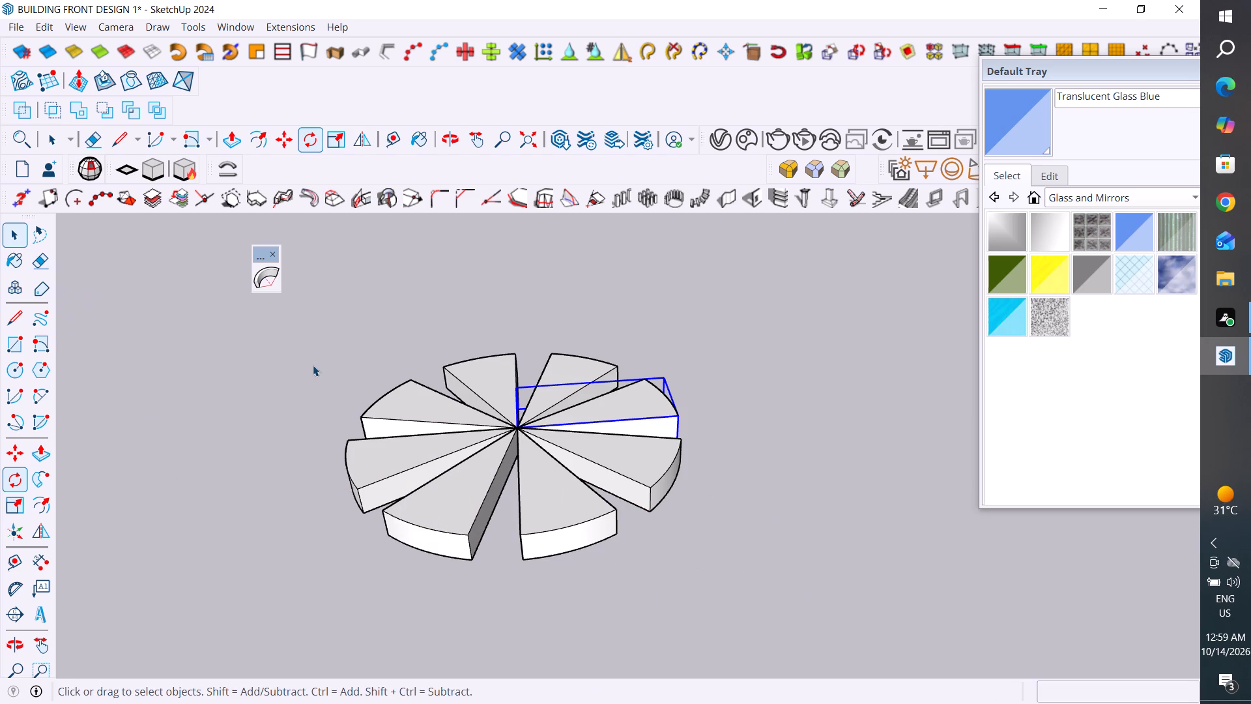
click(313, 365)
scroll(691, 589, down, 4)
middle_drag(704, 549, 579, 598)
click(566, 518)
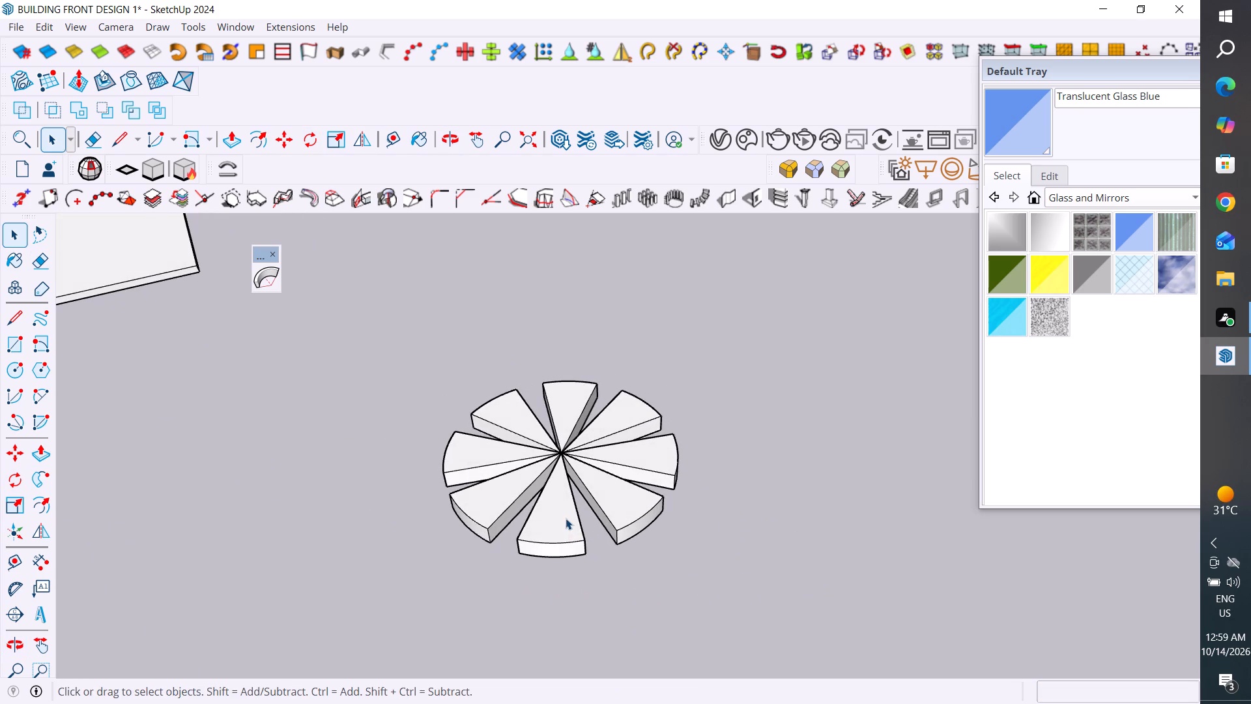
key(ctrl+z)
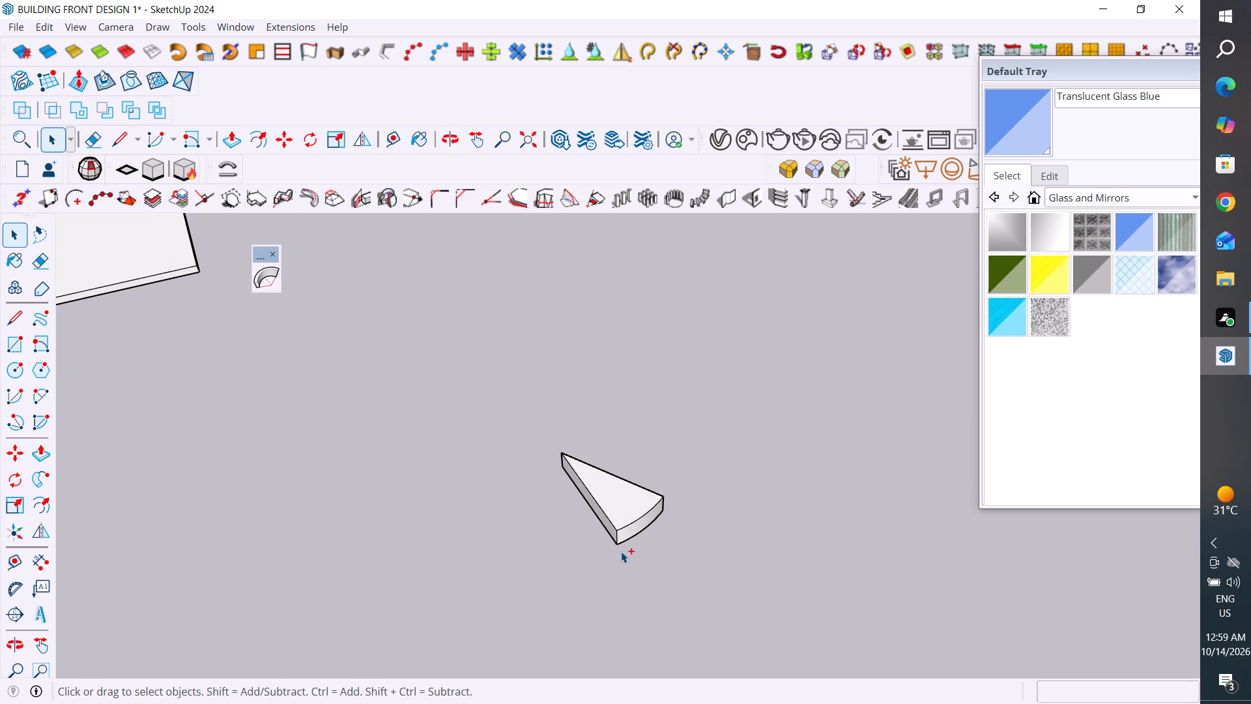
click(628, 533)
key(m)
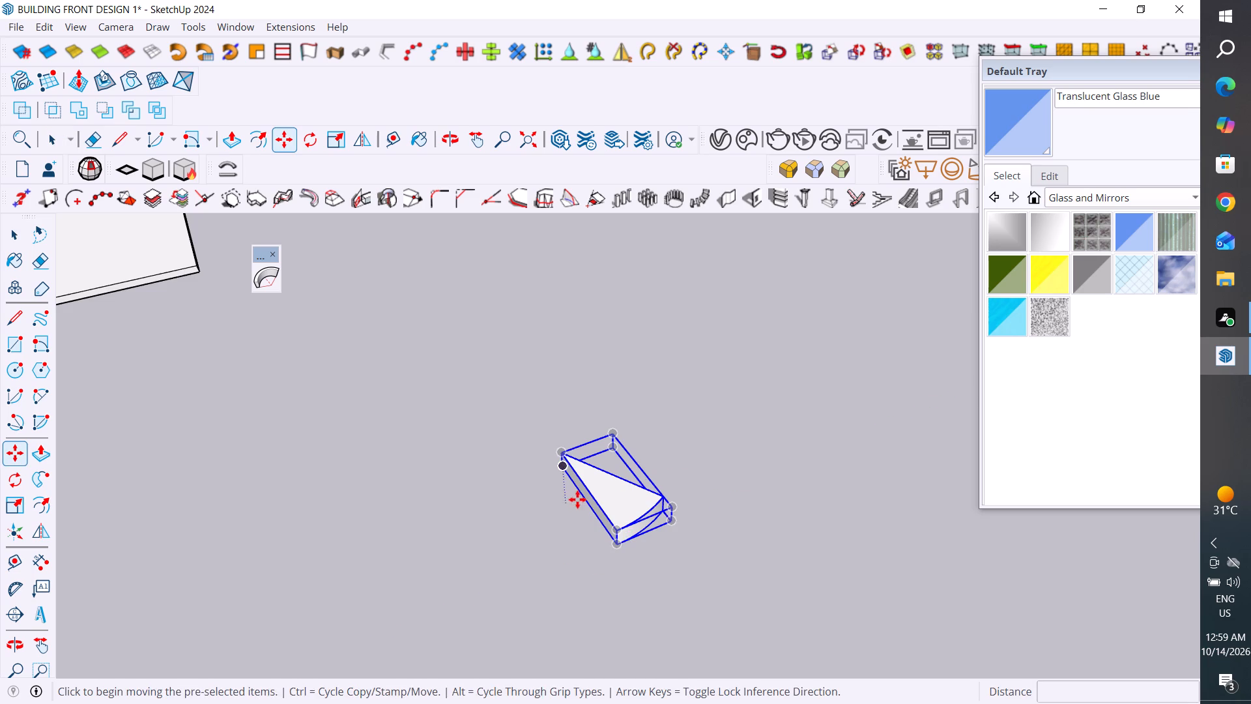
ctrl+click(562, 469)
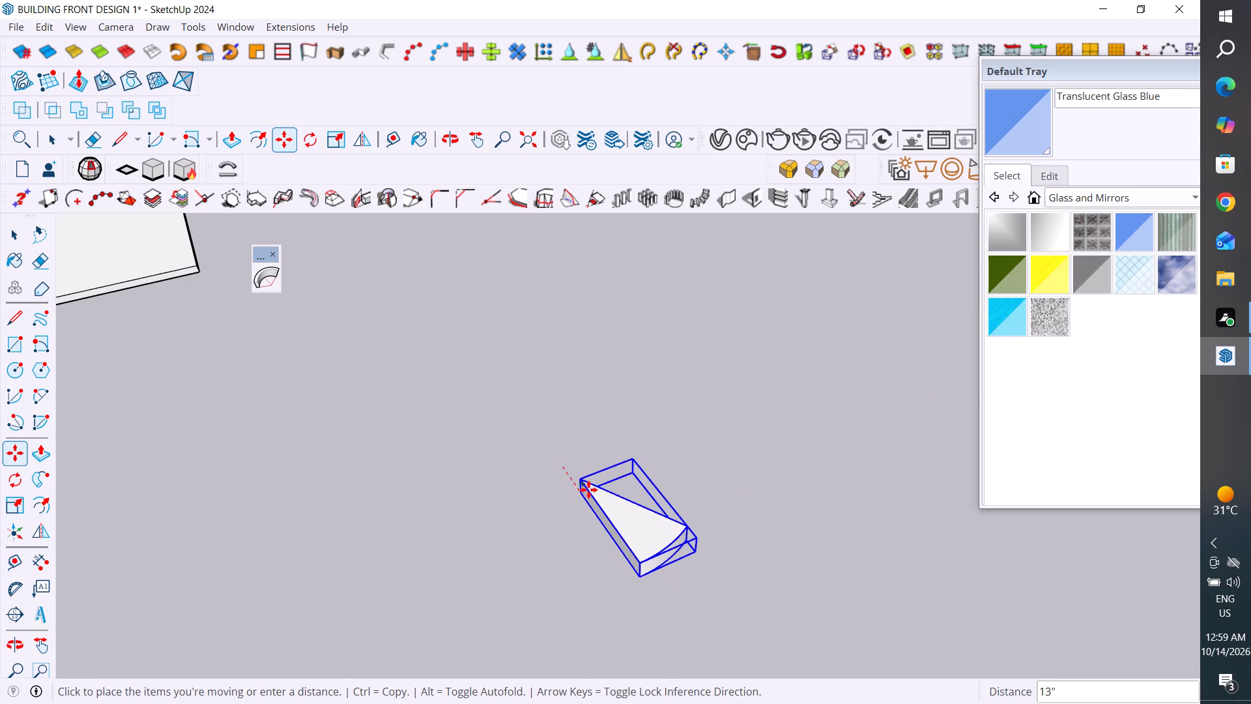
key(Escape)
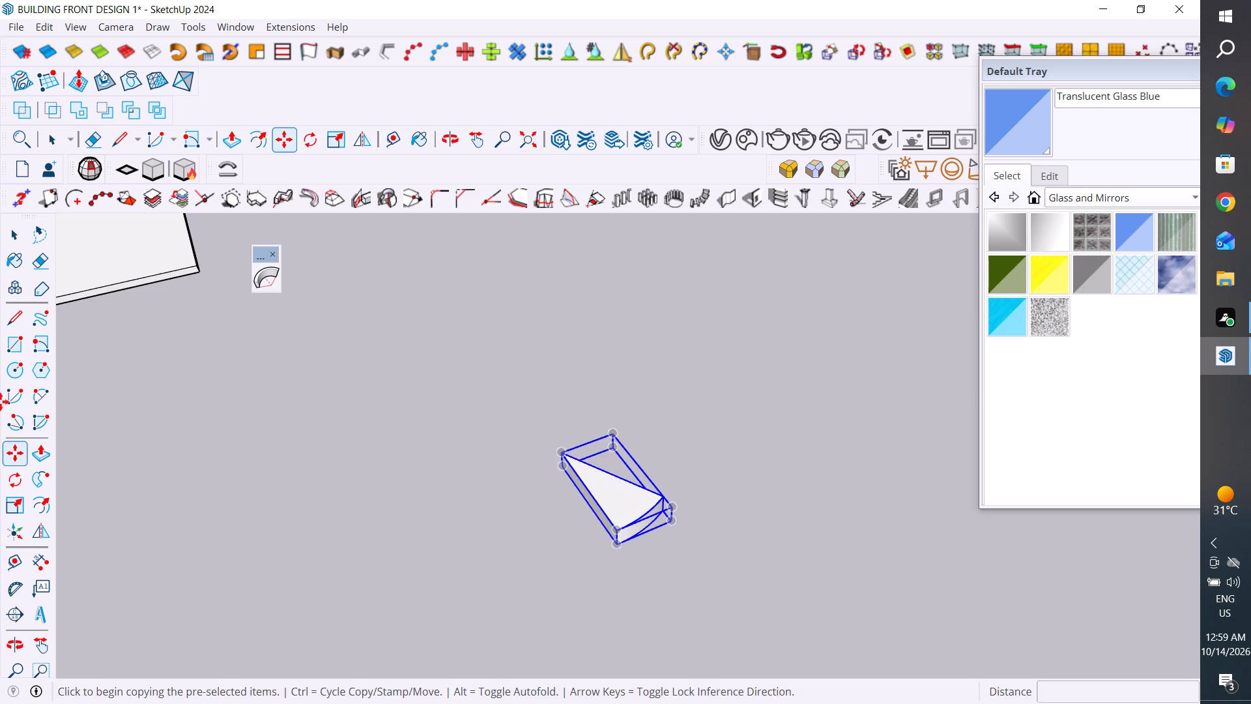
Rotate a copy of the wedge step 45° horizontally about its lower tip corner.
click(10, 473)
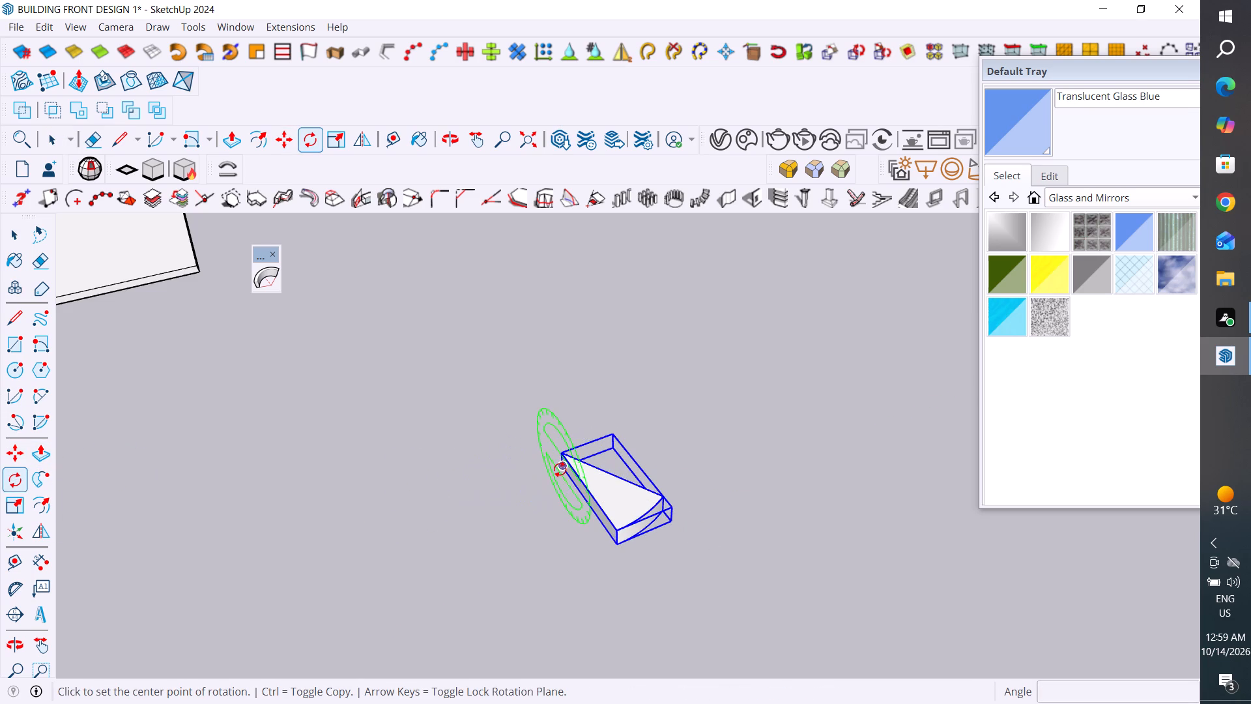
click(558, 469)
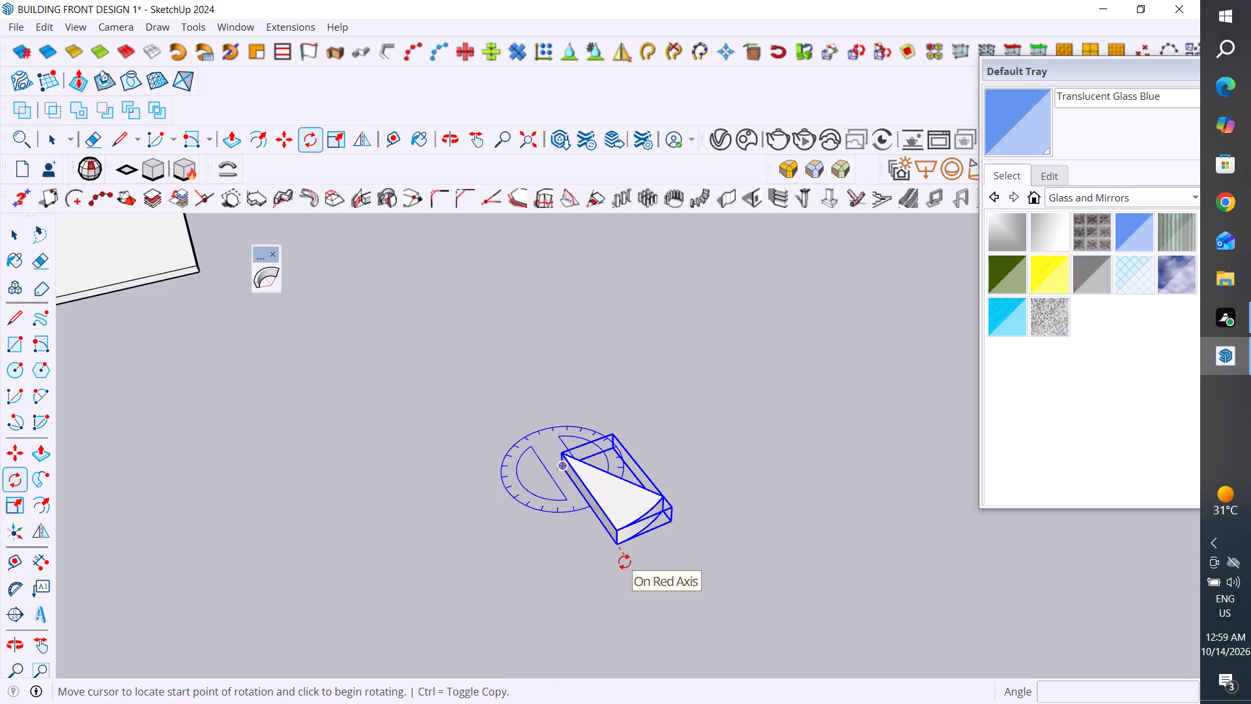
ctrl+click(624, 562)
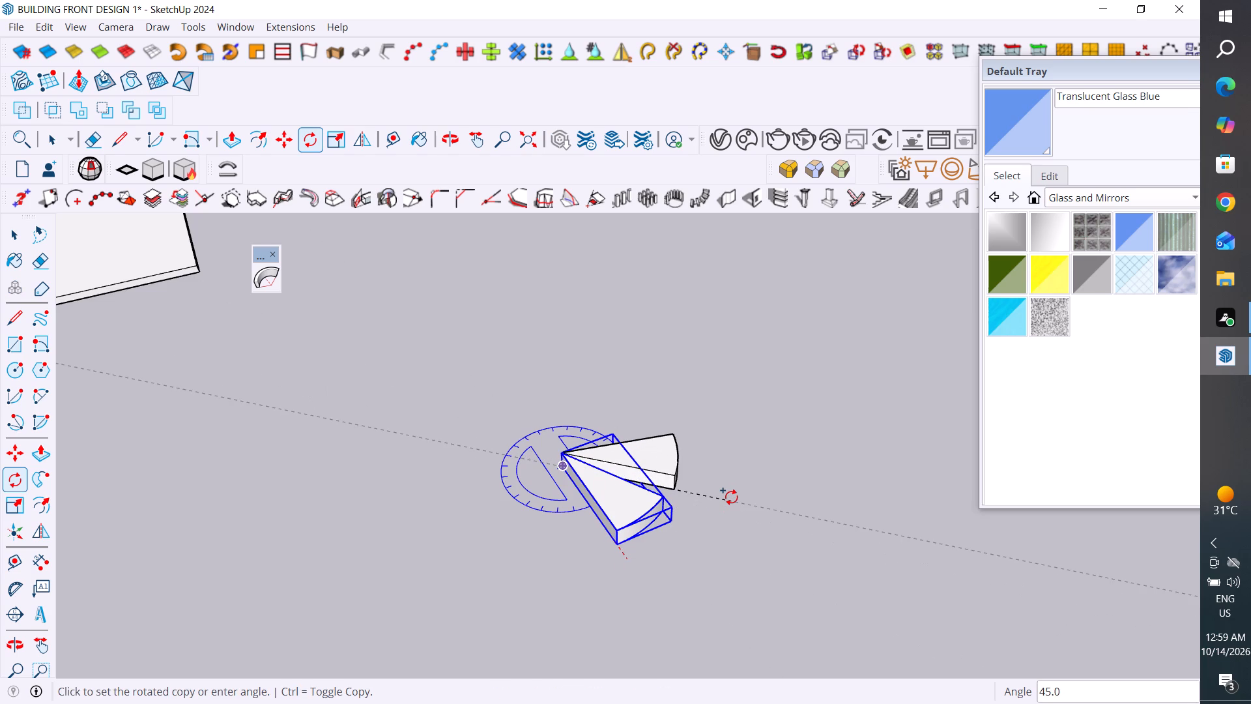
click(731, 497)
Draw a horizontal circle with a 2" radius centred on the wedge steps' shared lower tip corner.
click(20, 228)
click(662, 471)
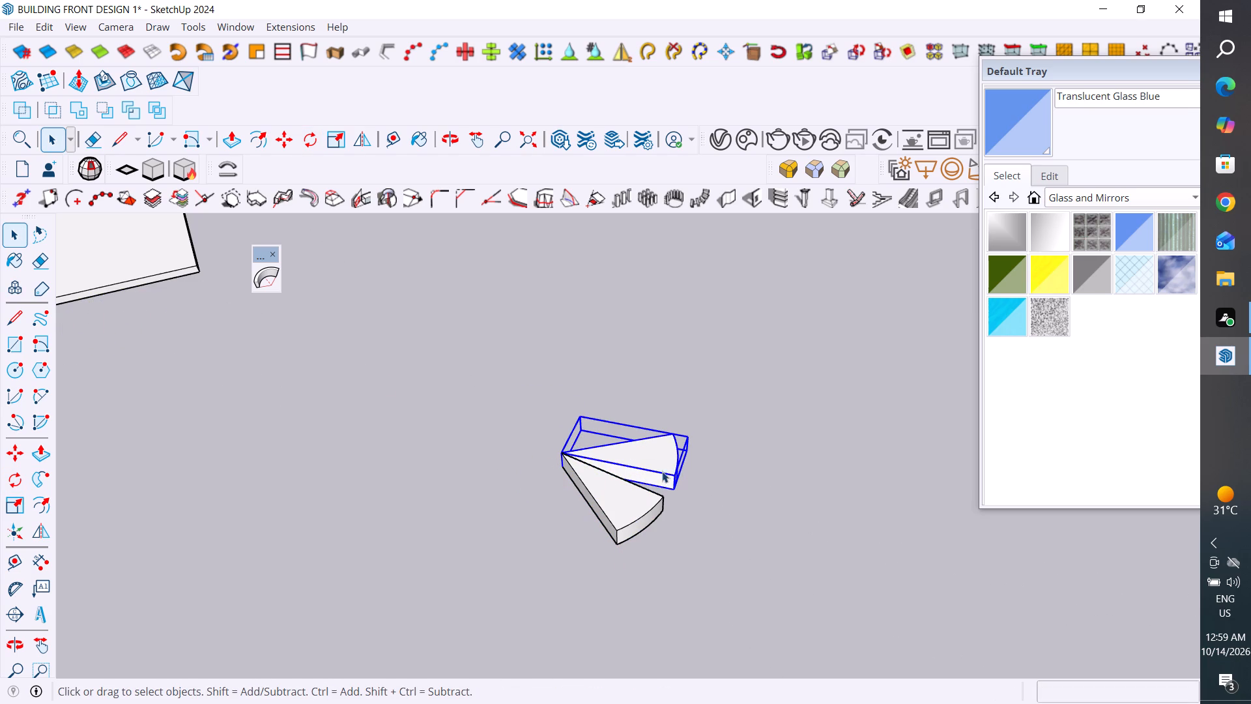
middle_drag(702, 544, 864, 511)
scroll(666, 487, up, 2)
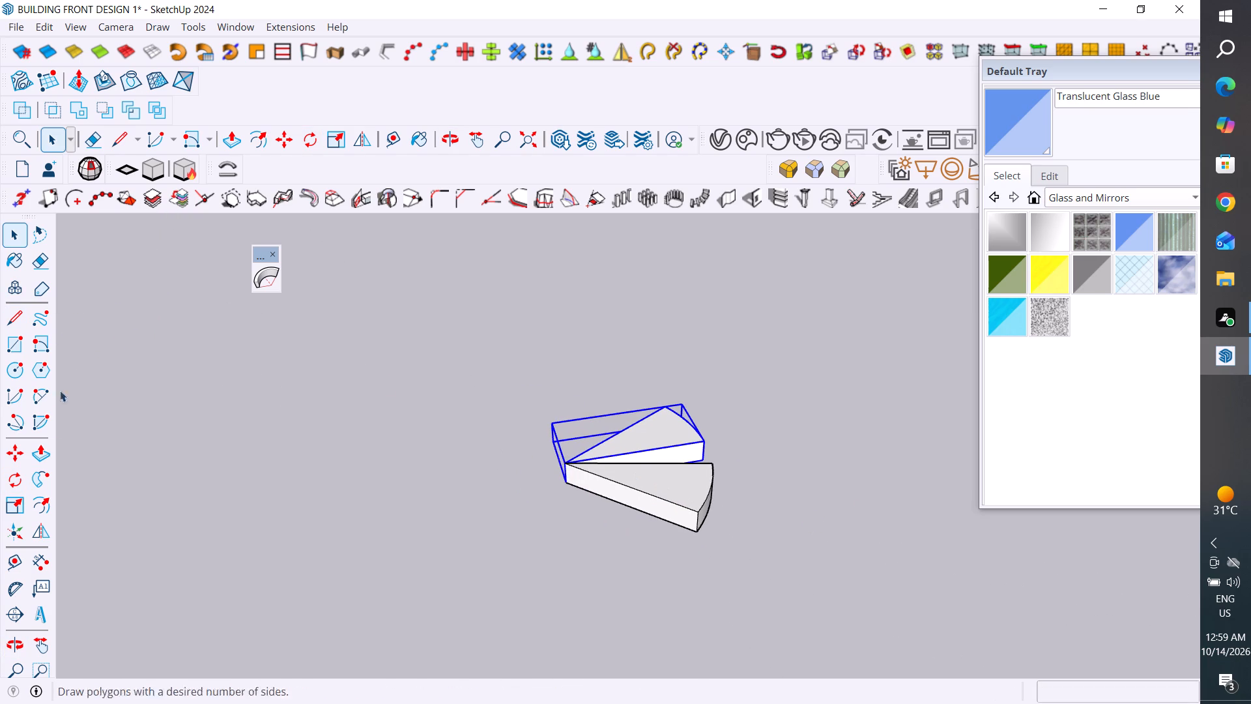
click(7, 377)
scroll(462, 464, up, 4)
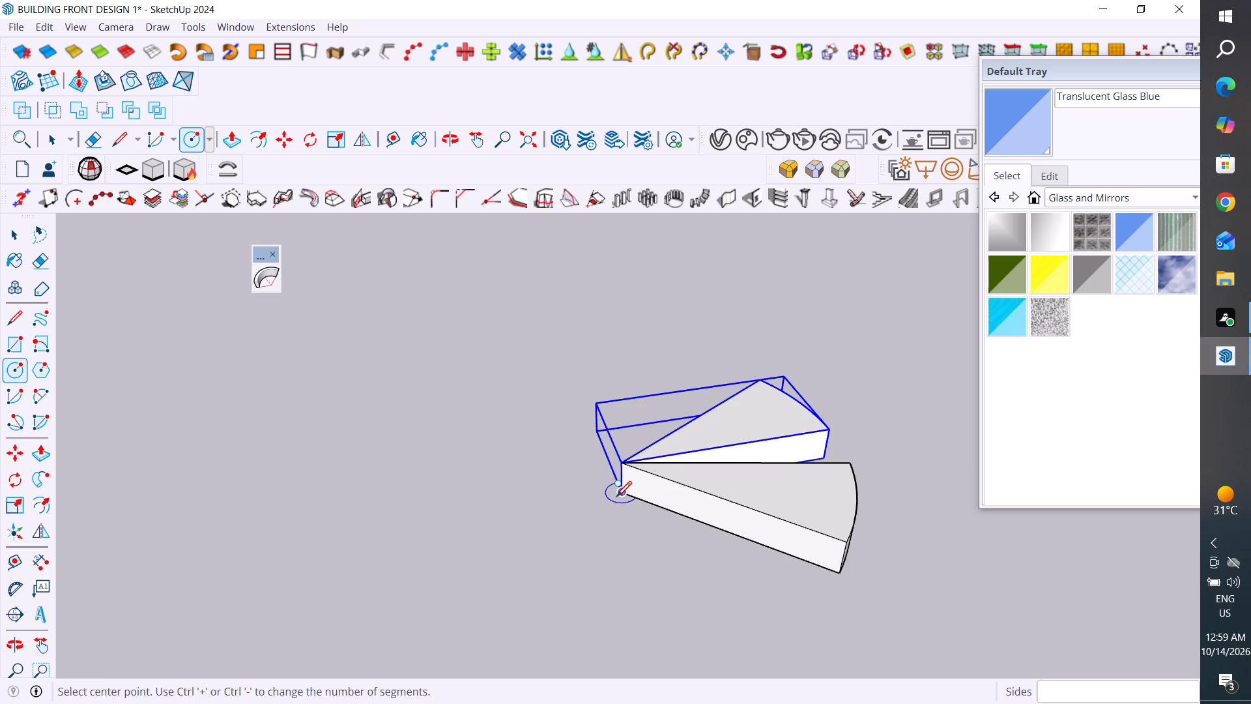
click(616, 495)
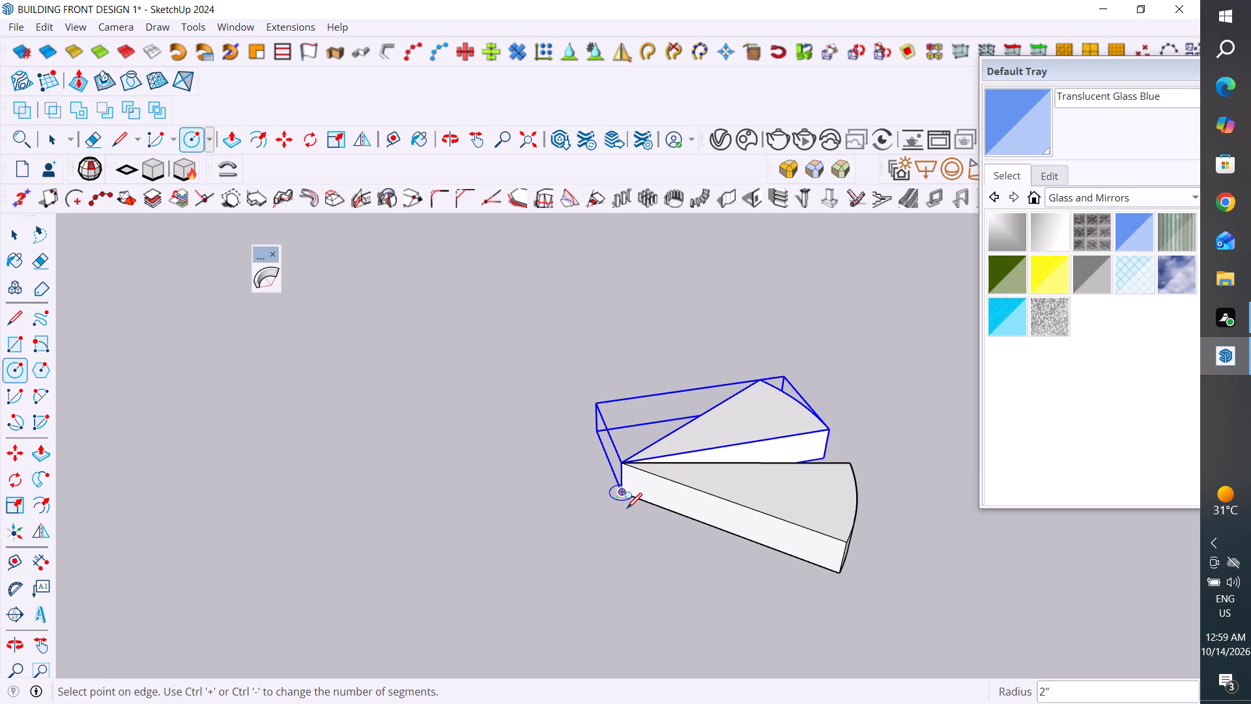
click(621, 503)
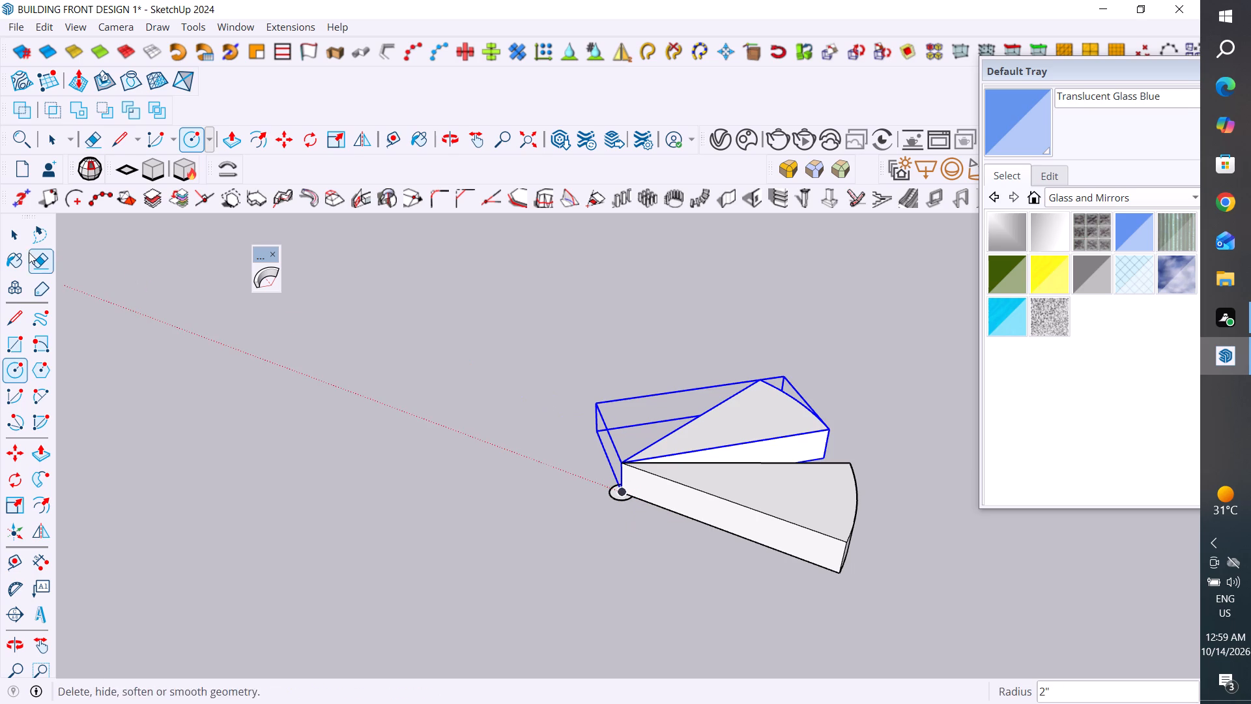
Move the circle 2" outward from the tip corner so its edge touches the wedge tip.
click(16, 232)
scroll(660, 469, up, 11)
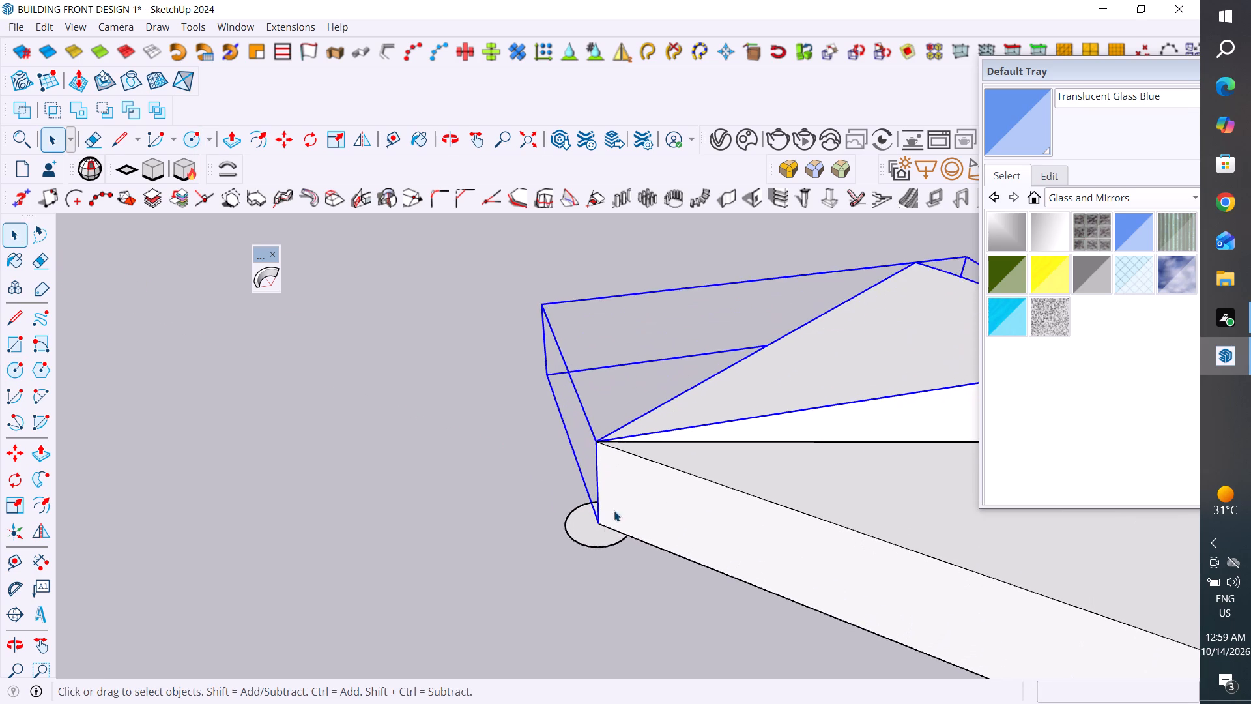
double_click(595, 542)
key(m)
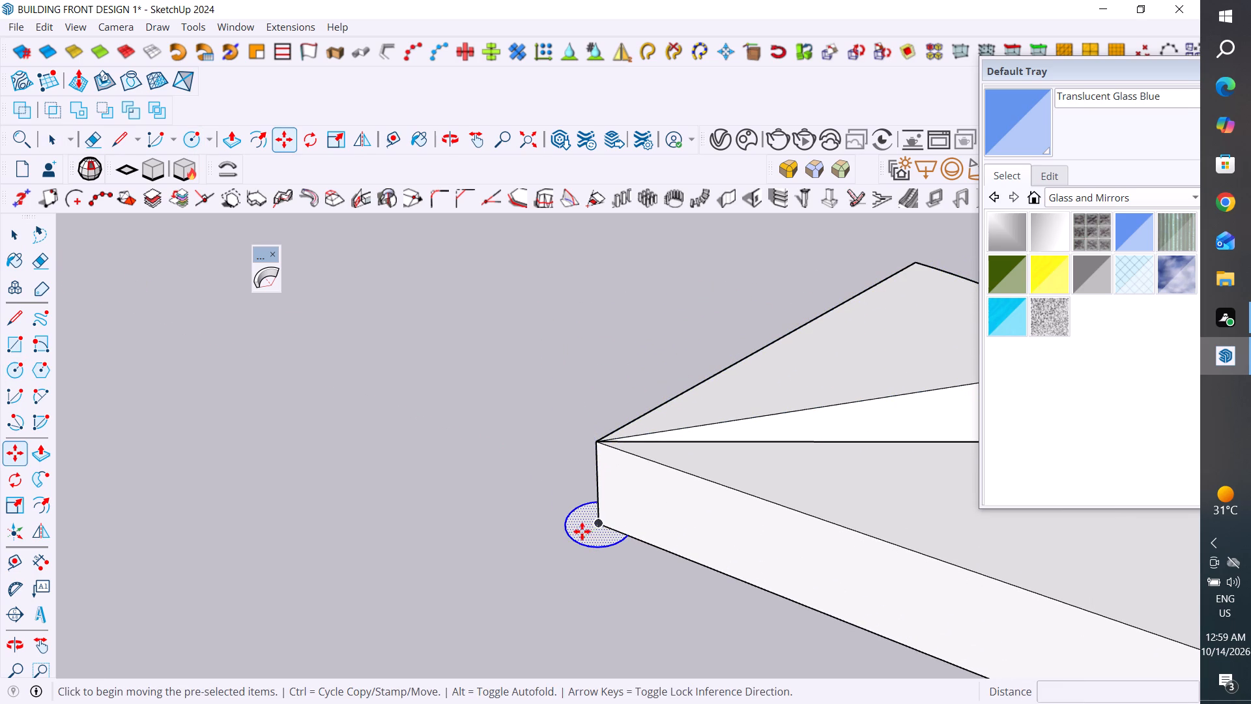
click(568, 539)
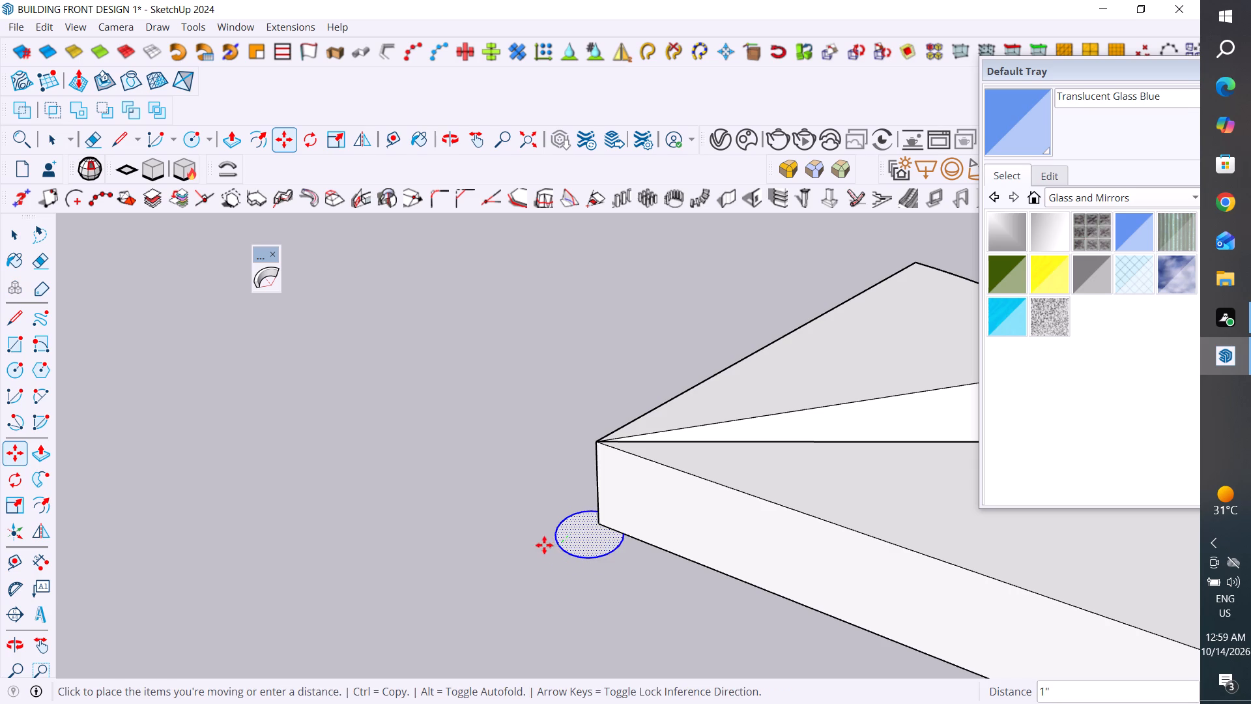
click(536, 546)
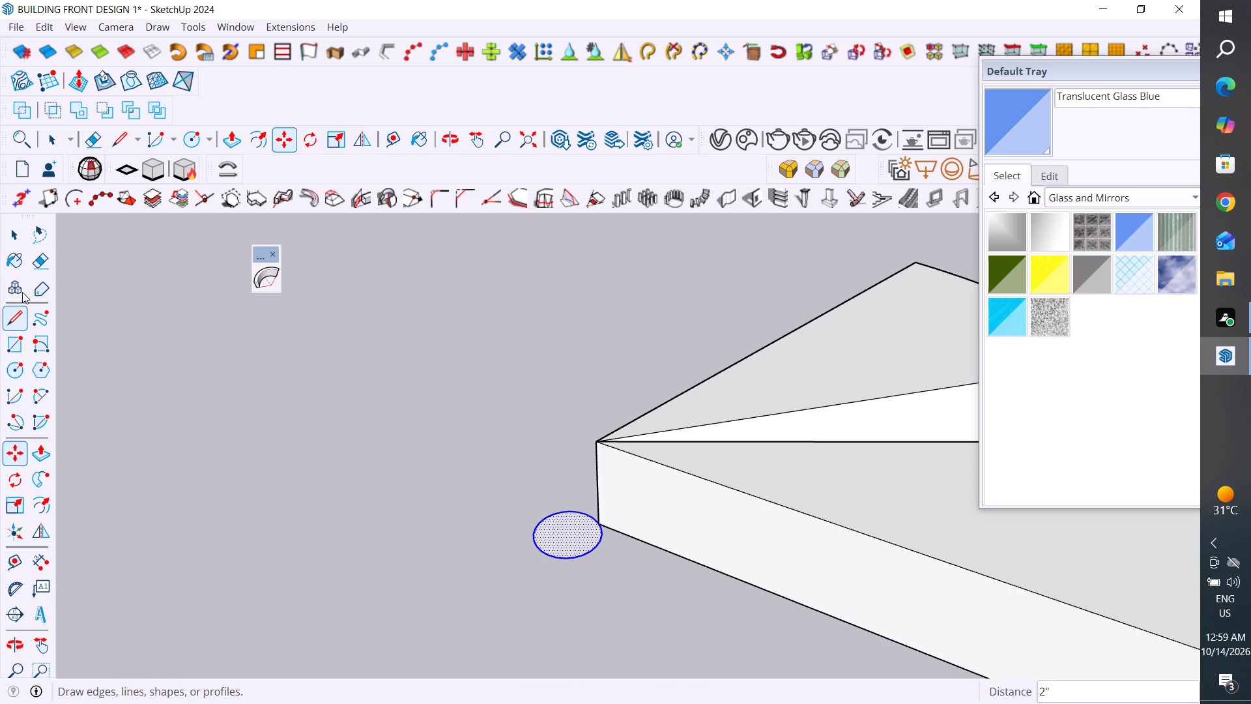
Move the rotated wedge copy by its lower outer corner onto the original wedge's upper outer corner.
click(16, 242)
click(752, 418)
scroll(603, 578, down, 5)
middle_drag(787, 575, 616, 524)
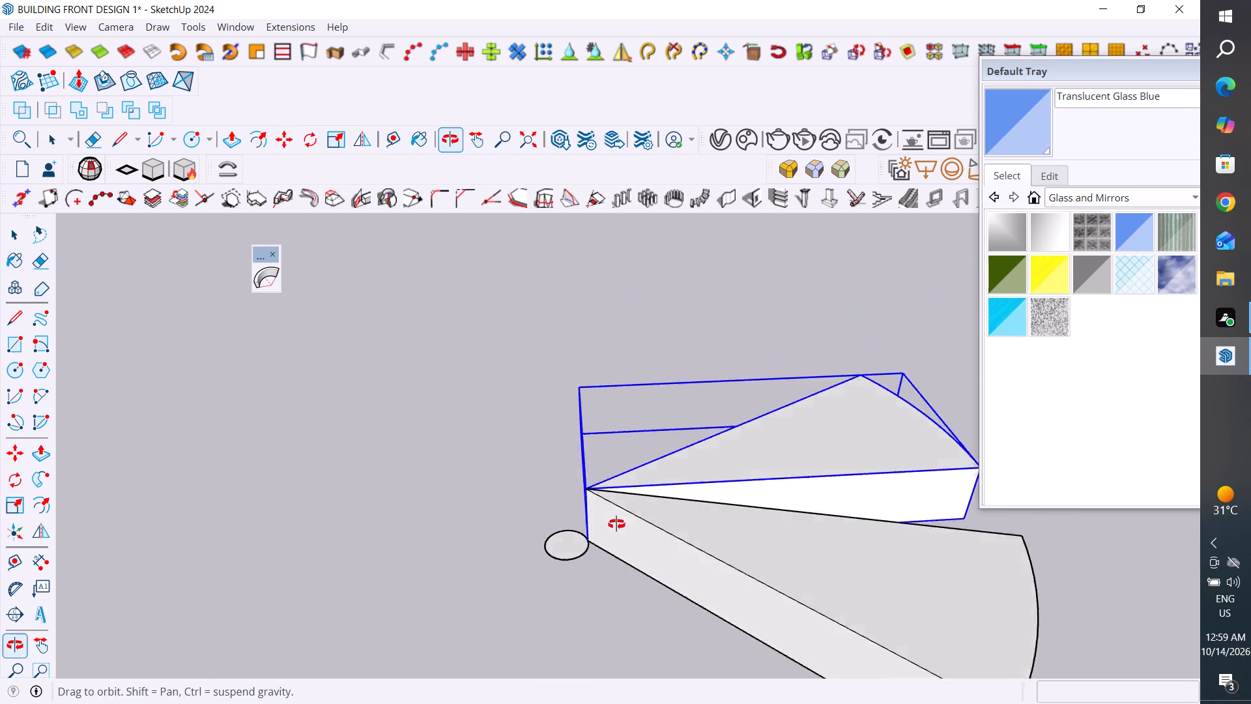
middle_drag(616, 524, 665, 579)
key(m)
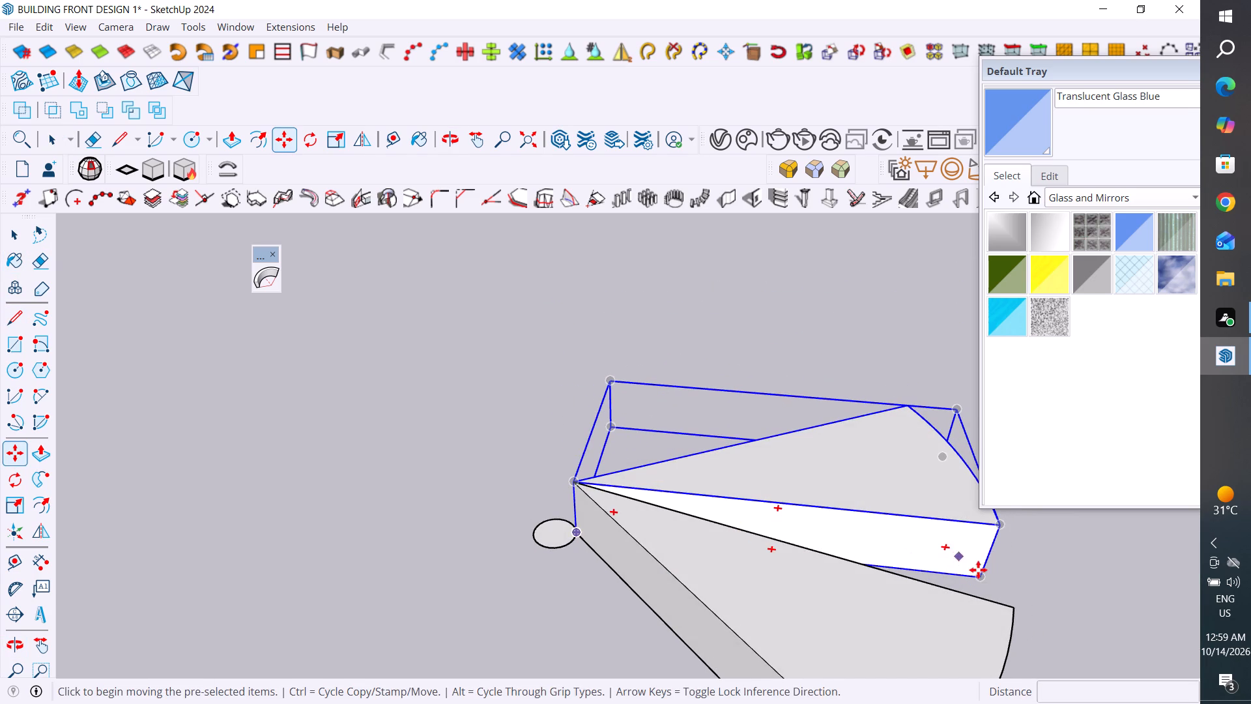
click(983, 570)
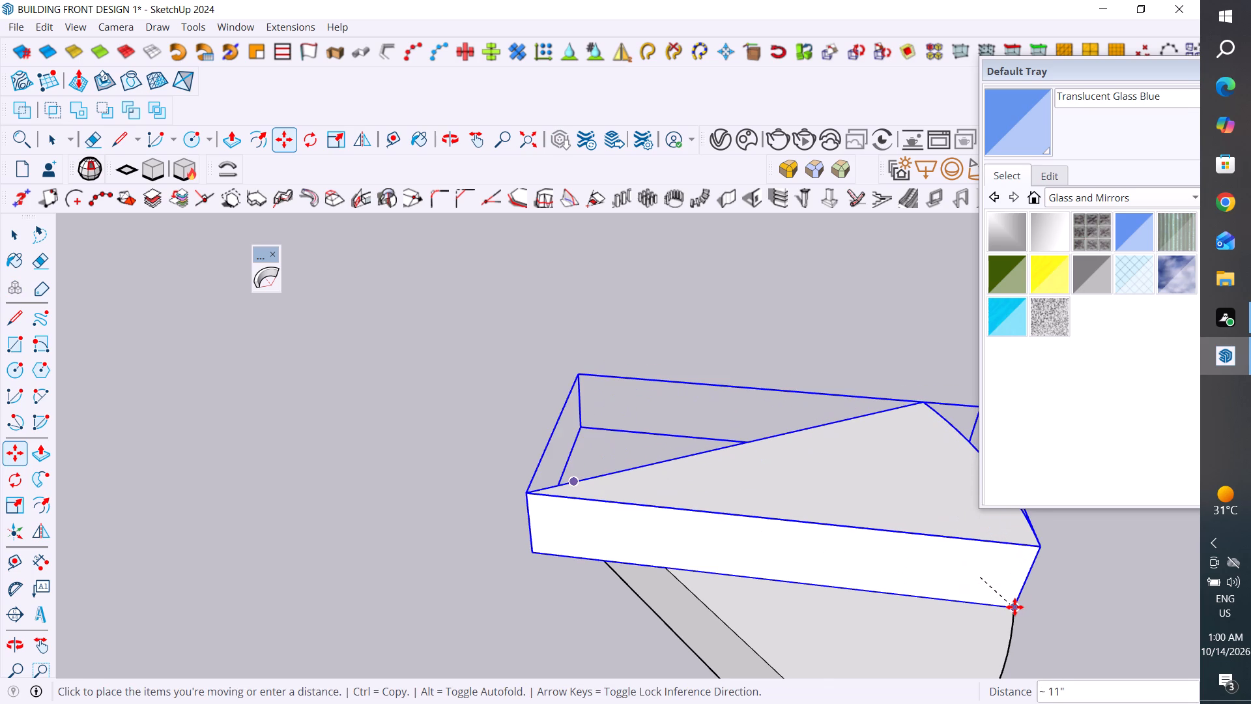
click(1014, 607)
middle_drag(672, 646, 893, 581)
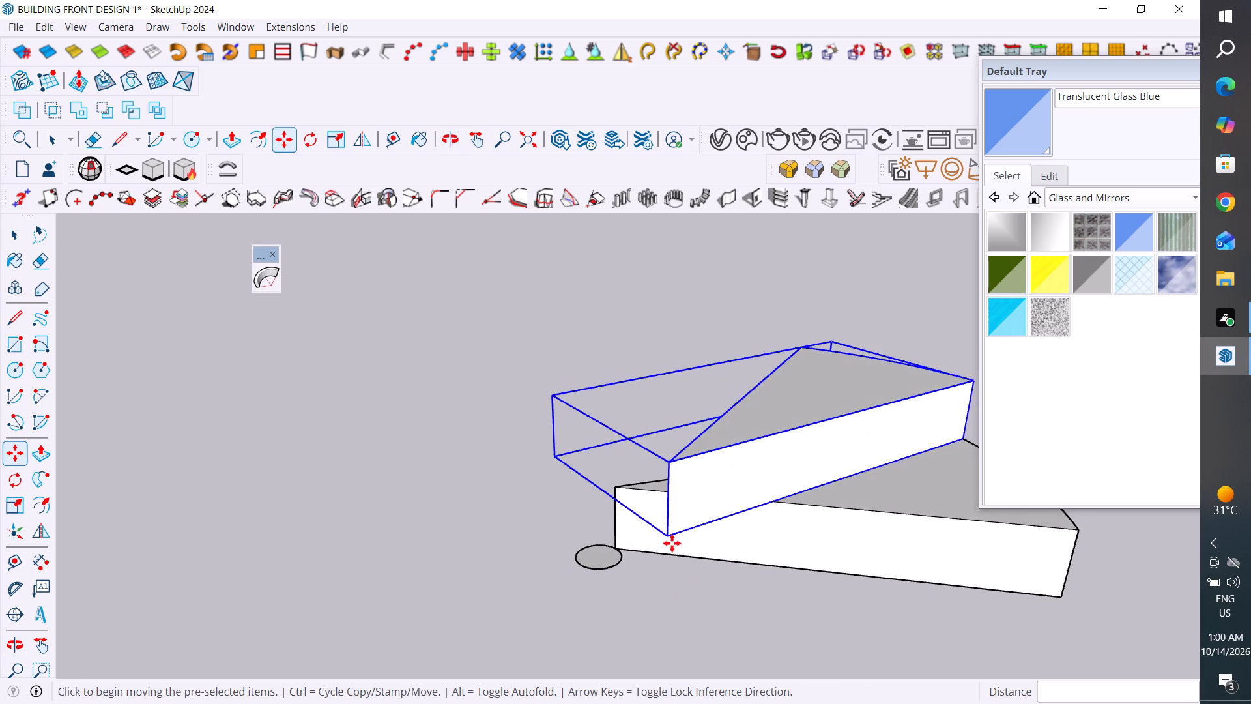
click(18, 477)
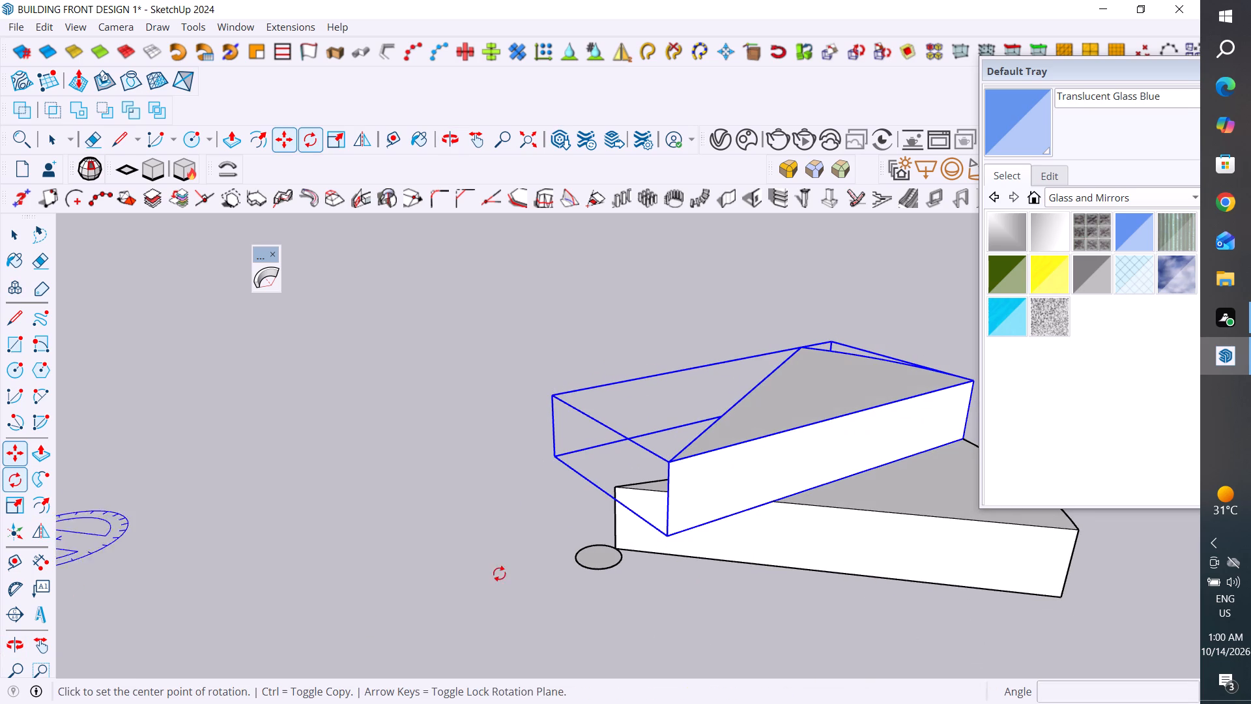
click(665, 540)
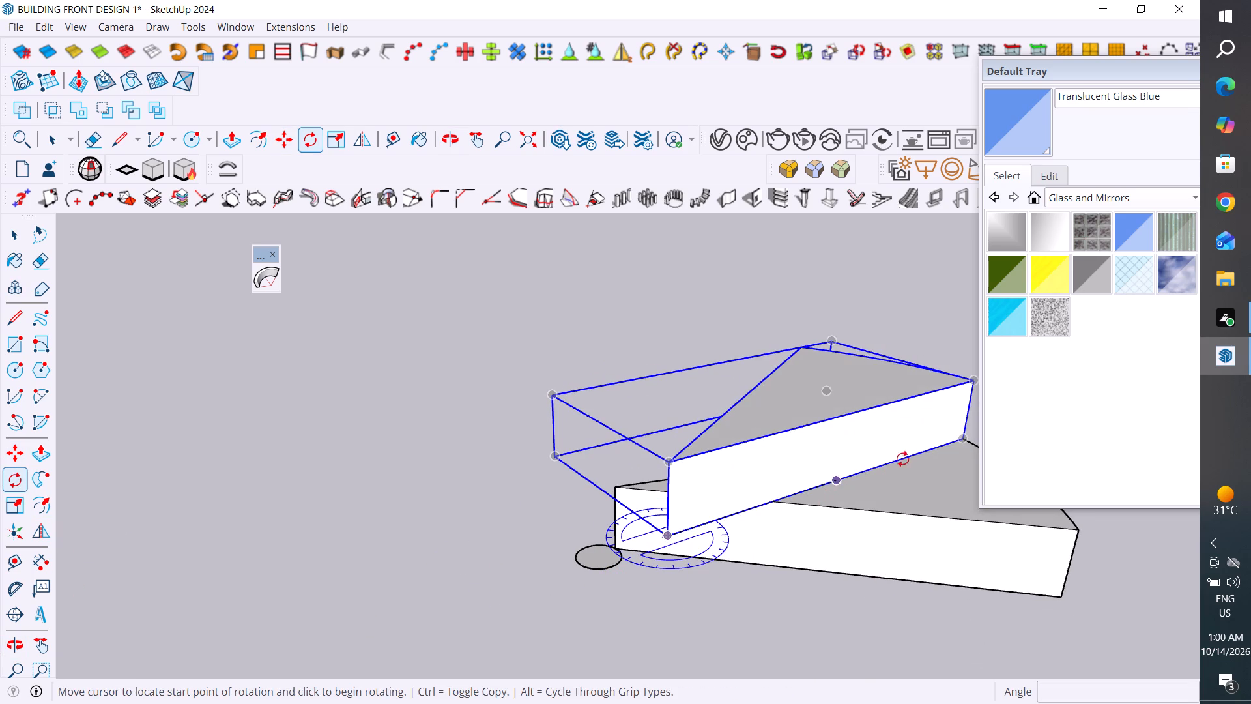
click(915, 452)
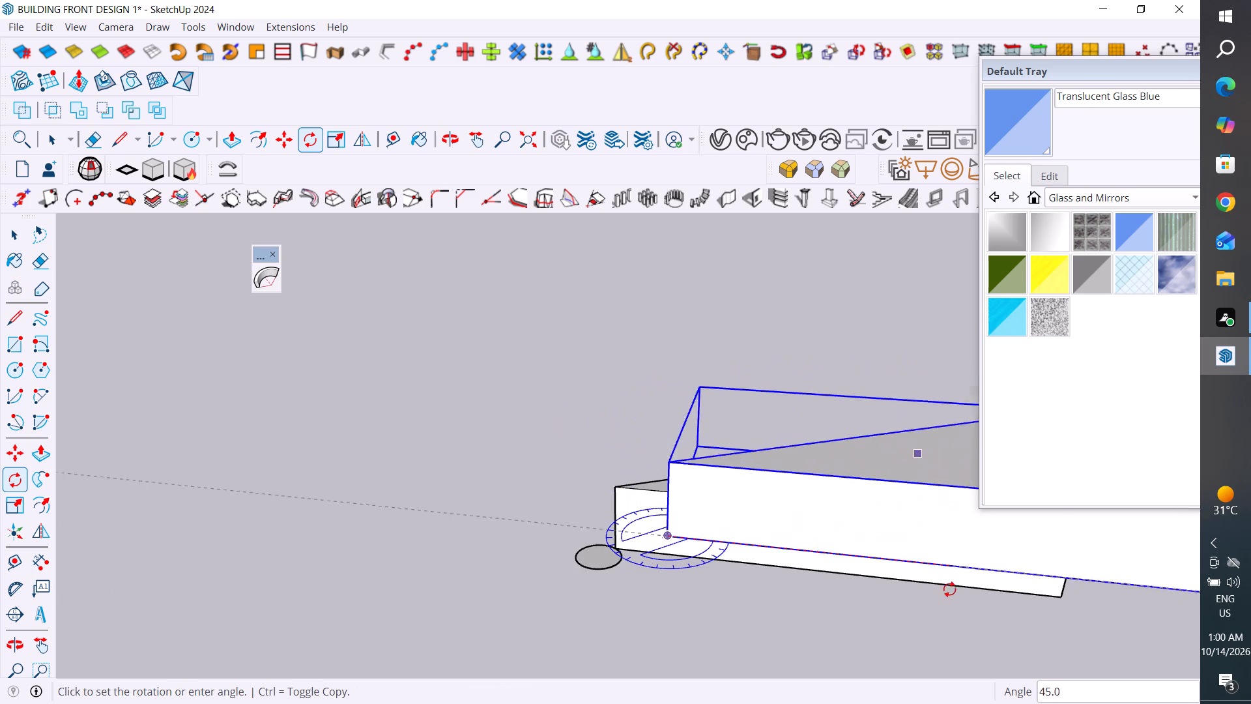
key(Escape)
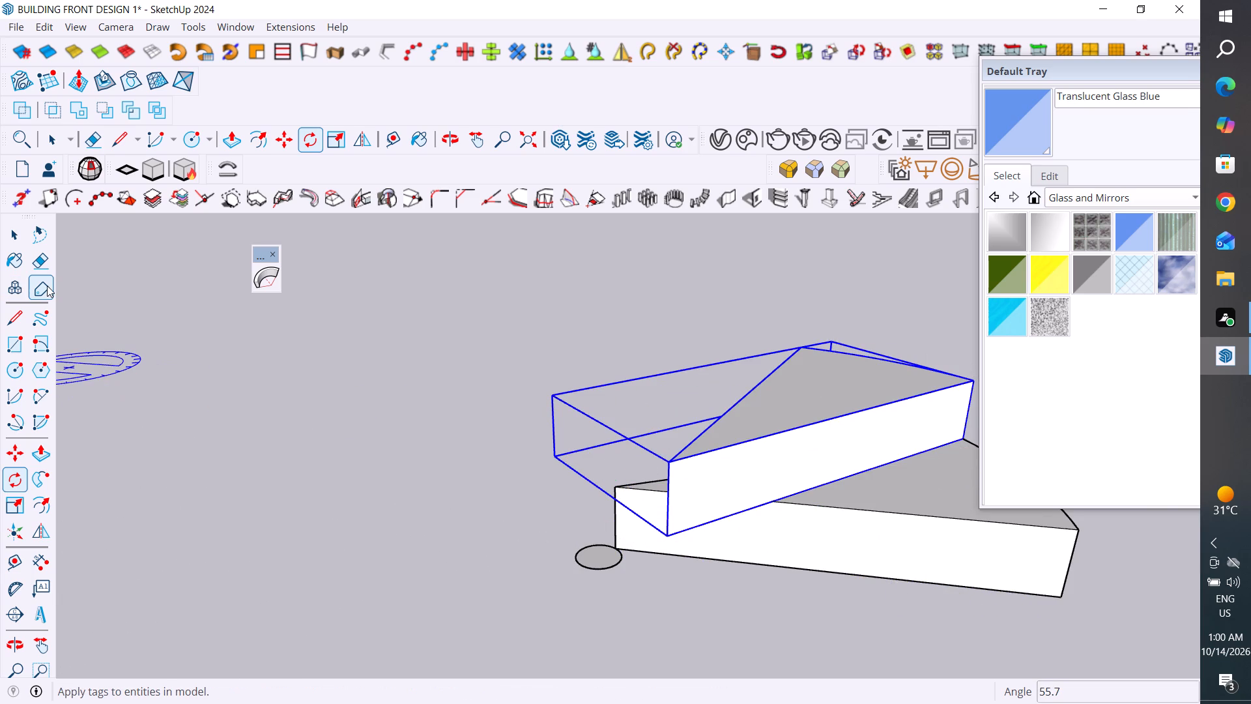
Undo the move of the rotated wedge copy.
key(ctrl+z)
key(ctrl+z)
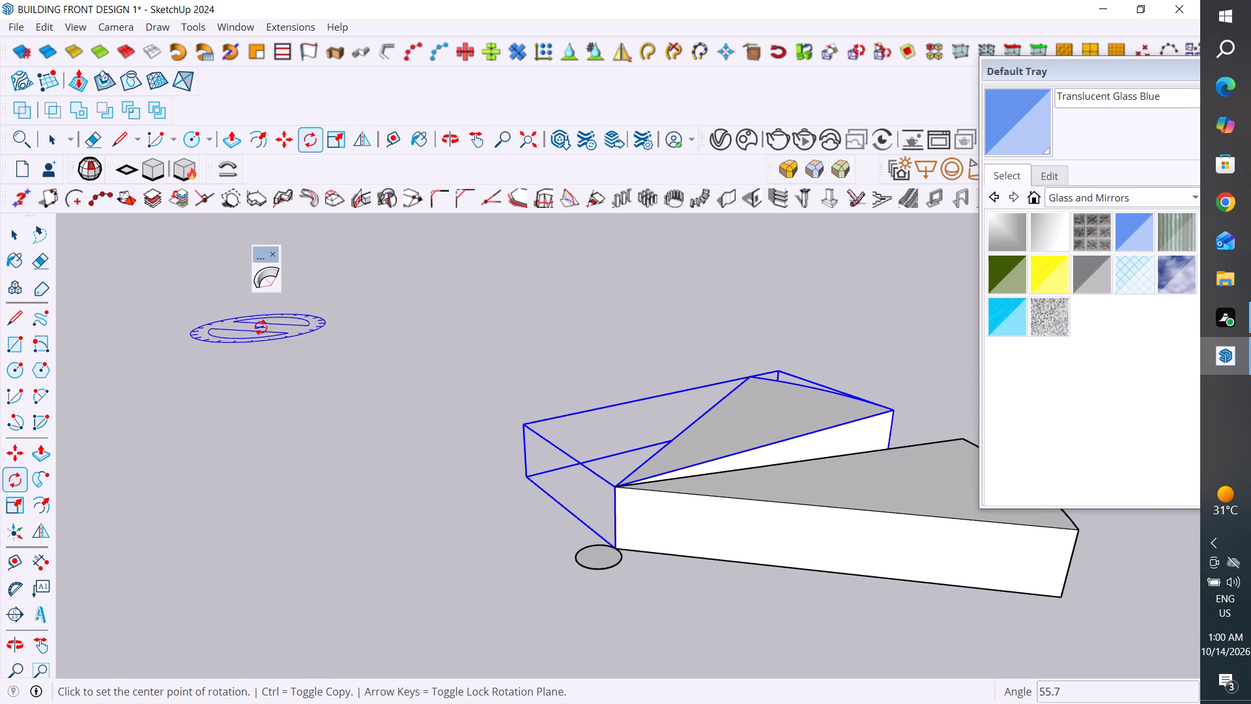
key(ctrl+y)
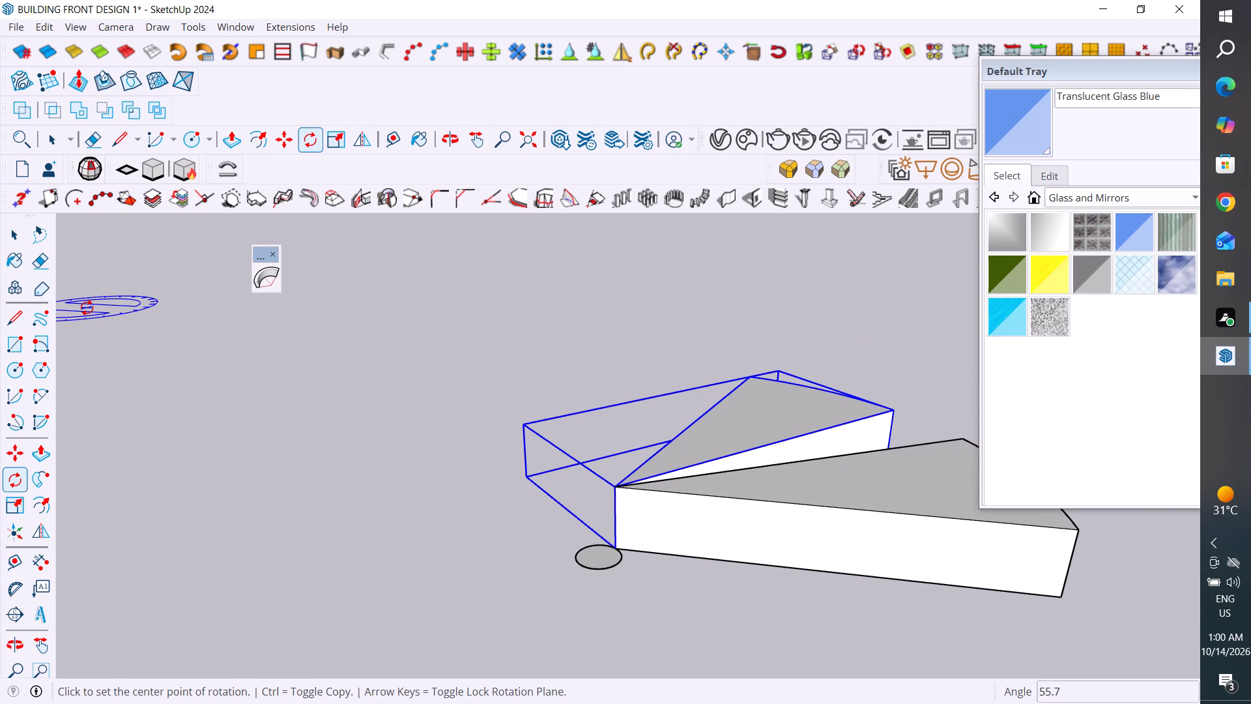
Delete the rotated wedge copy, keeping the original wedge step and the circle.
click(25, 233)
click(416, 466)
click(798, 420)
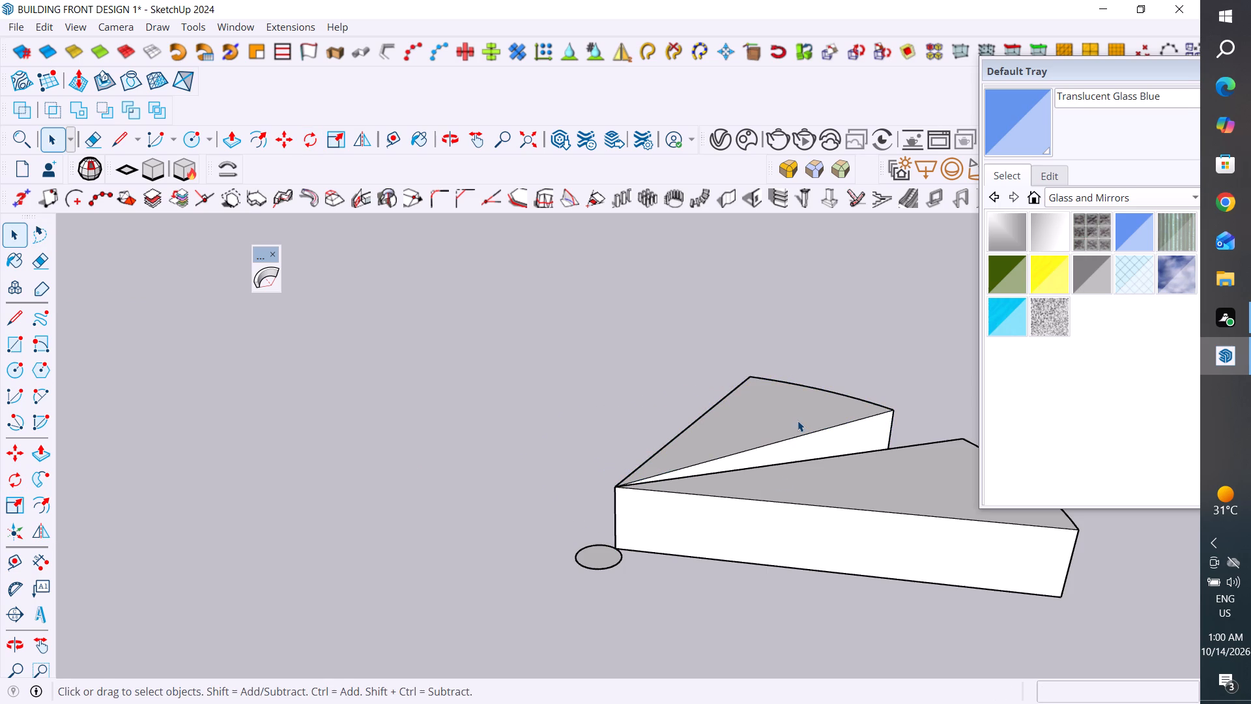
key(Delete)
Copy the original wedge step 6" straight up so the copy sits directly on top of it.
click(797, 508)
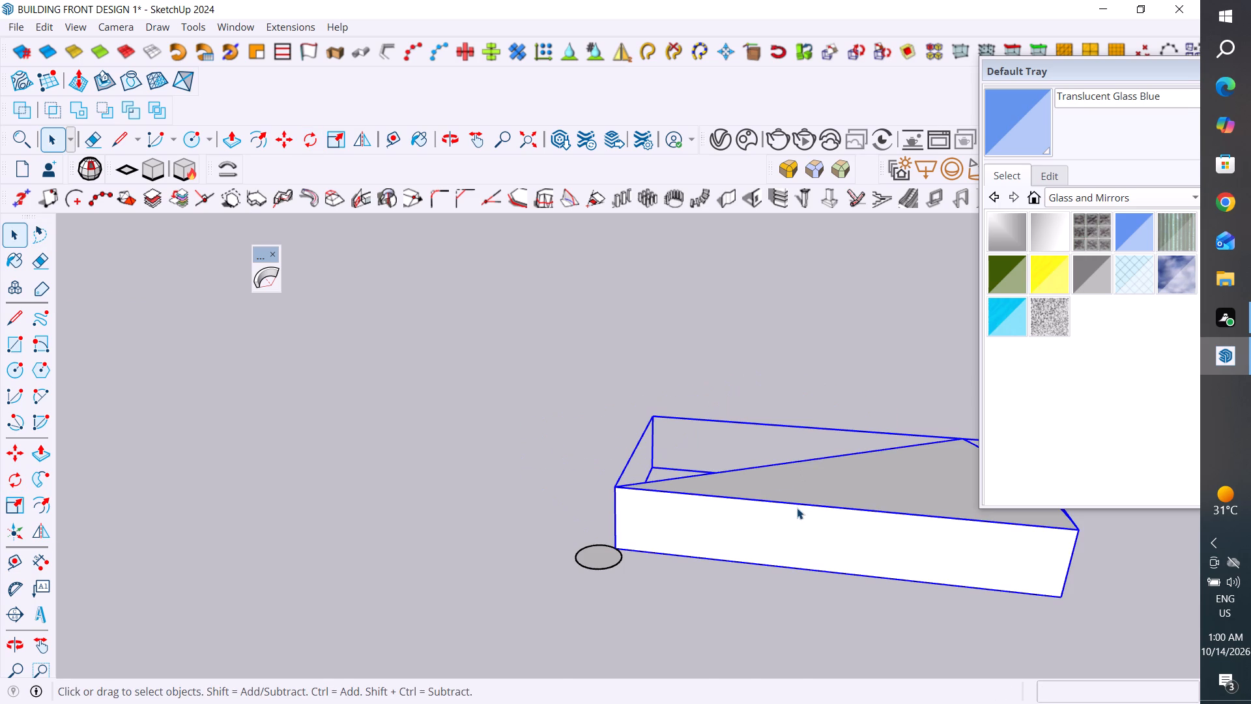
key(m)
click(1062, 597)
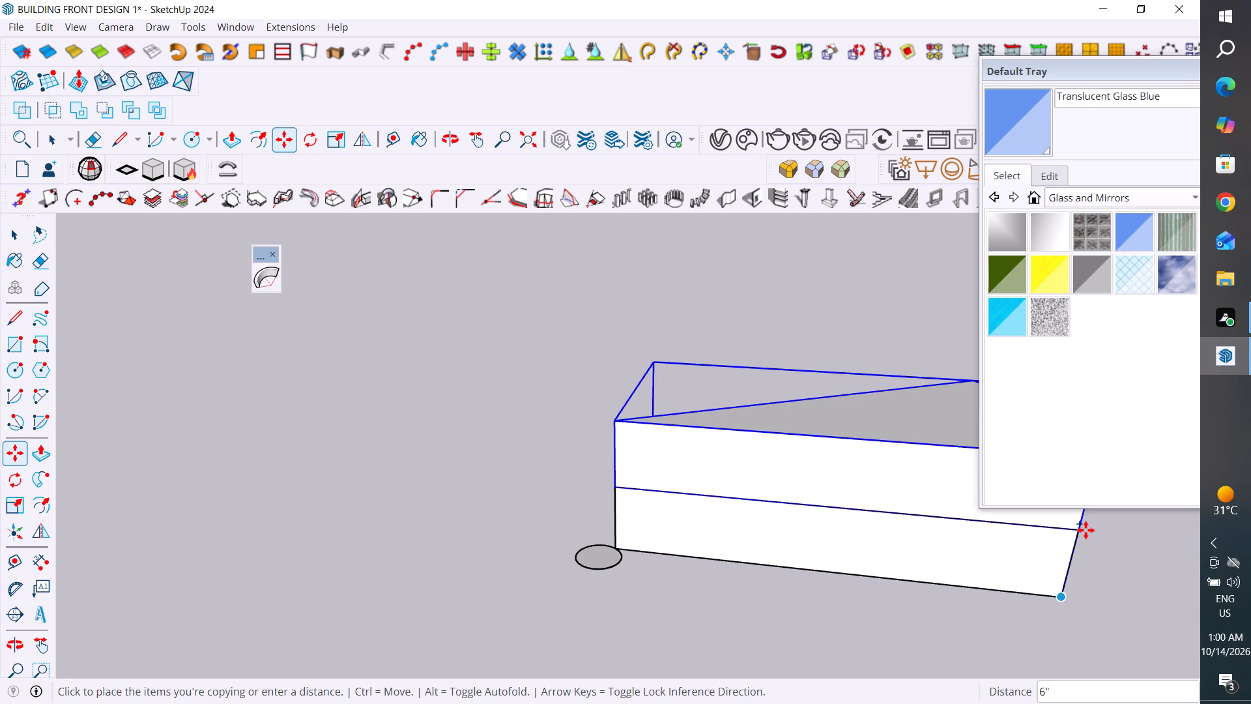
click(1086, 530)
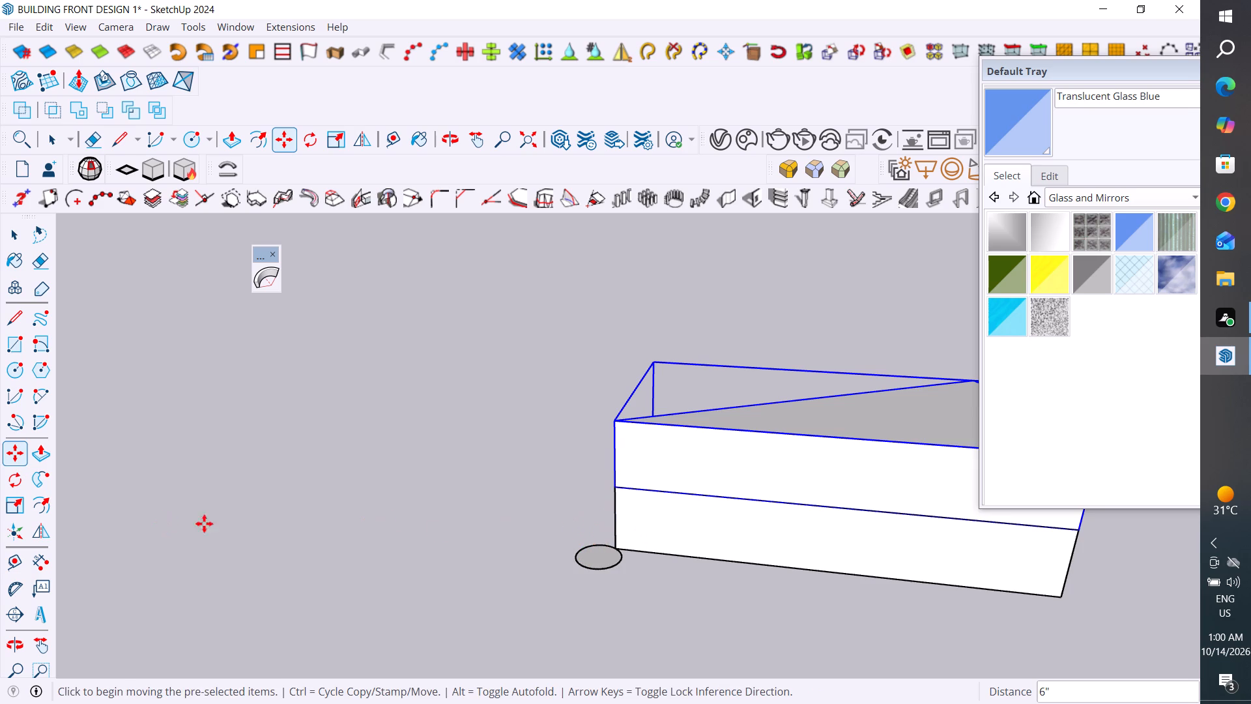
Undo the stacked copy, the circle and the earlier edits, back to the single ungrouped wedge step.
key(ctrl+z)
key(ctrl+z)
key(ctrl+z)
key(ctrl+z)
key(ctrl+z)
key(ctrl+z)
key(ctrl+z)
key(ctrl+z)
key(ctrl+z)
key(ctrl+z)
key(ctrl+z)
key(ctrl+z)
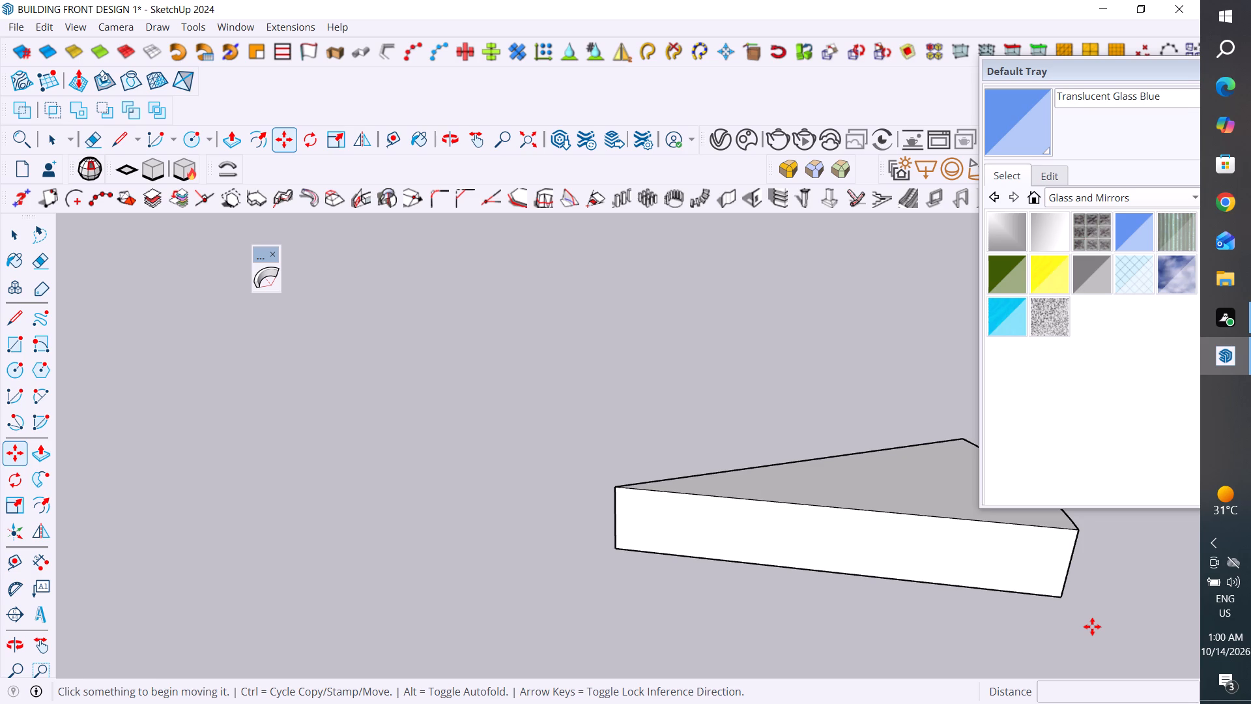
Make all the faces and edges of the wedge-shaped step into a group.
scroll(552, 482, down, 2)
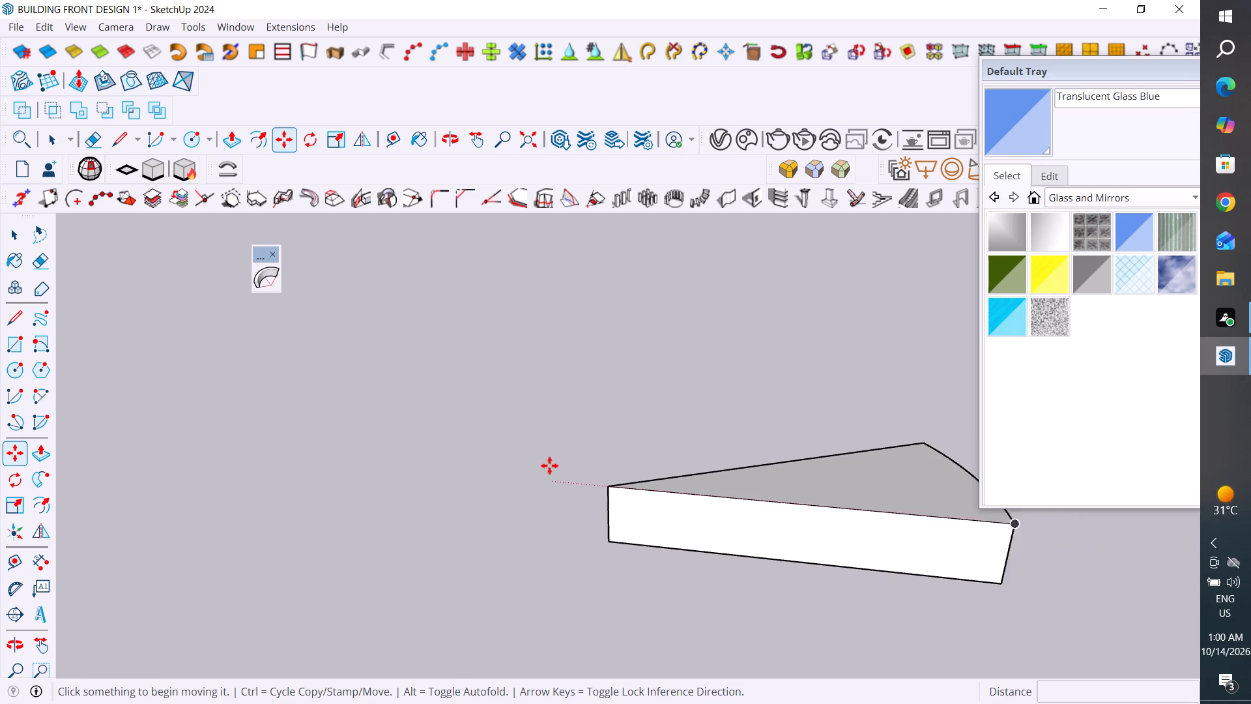
scroll(549, 465, down, 2)
drag(23, 237, 35, 246)
scroll(596, 470, down, 11)
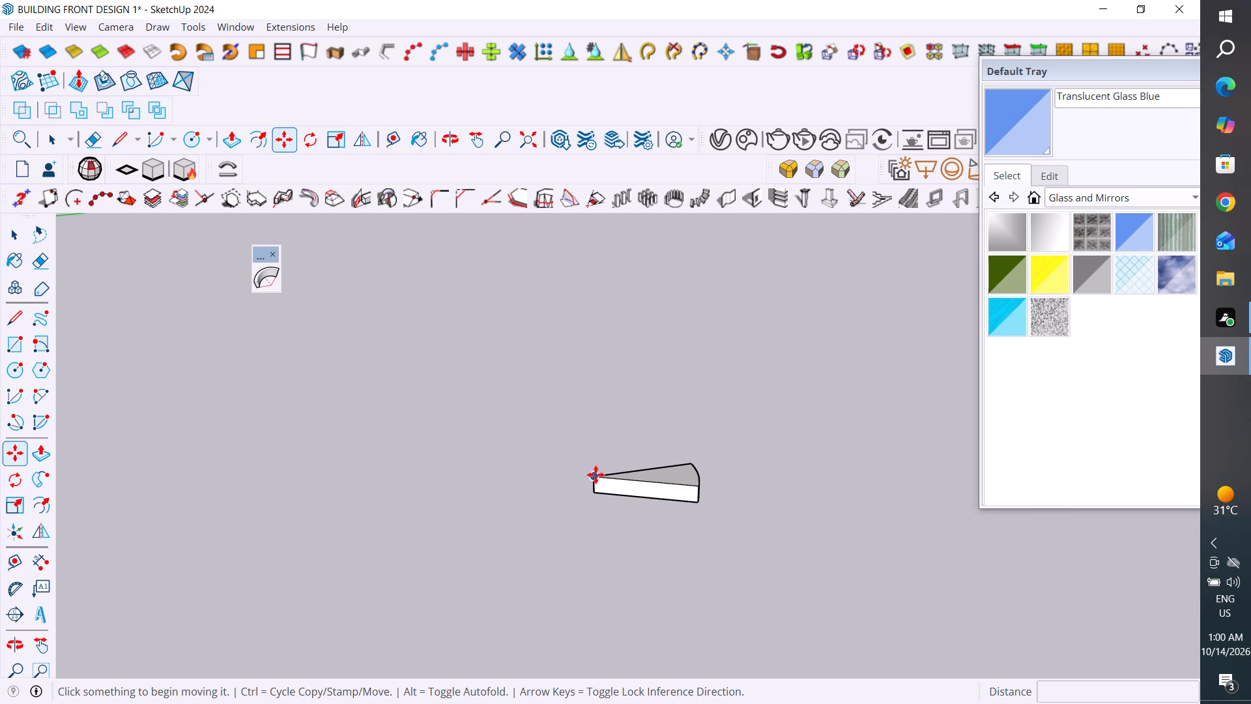
scroll(596, 475, down, 20)
middle_drag(635, 507, 556, 472)
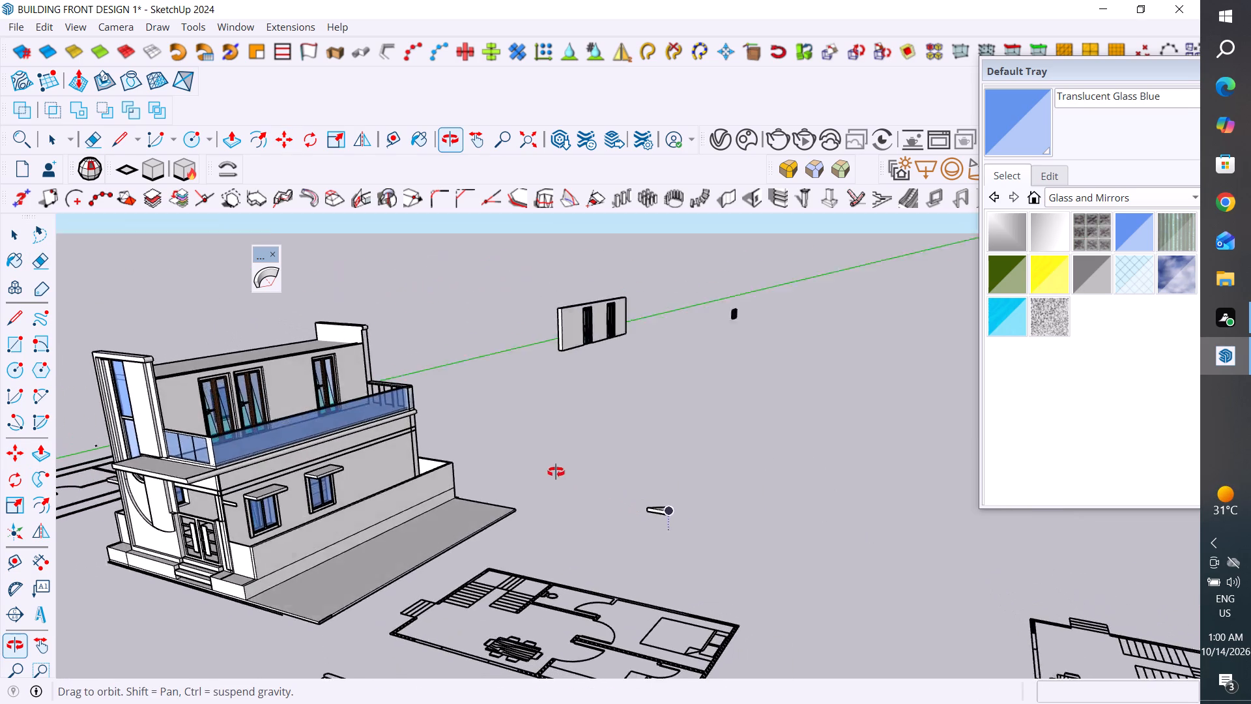
middle_drag(556, 472, 572, 512)
scroll(674, 498, up, 7)
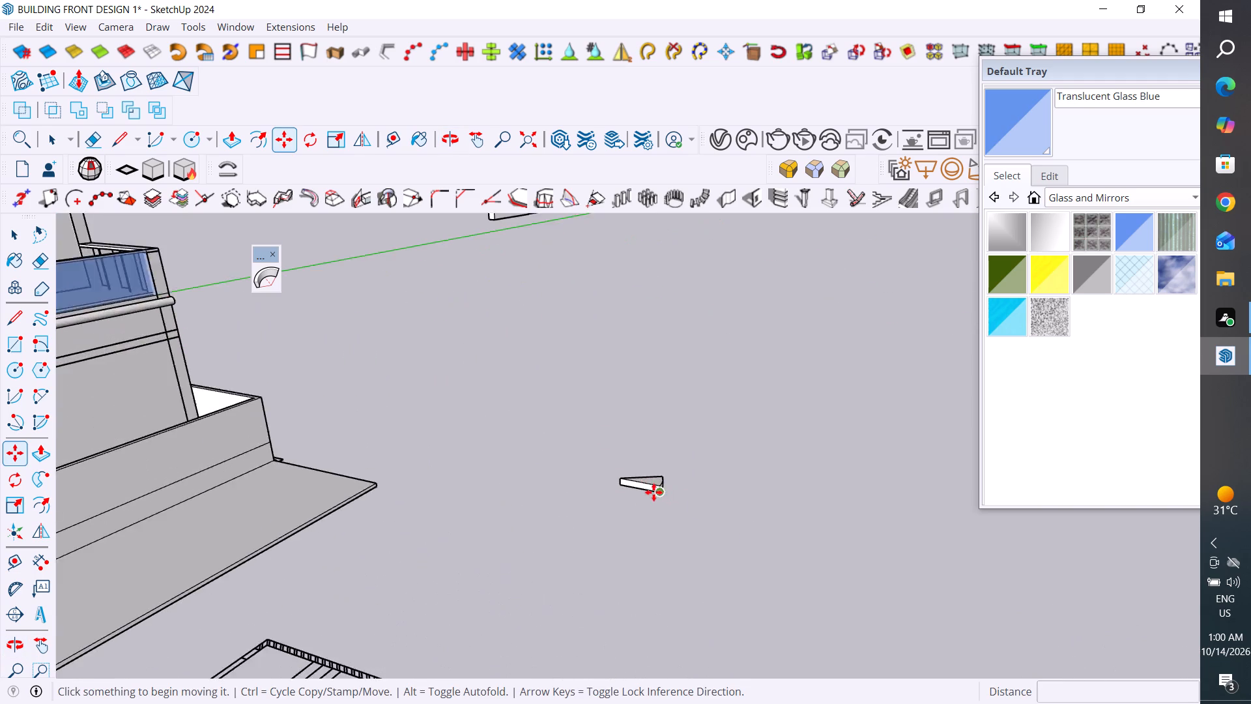
scroll(654, 492, up, 7)
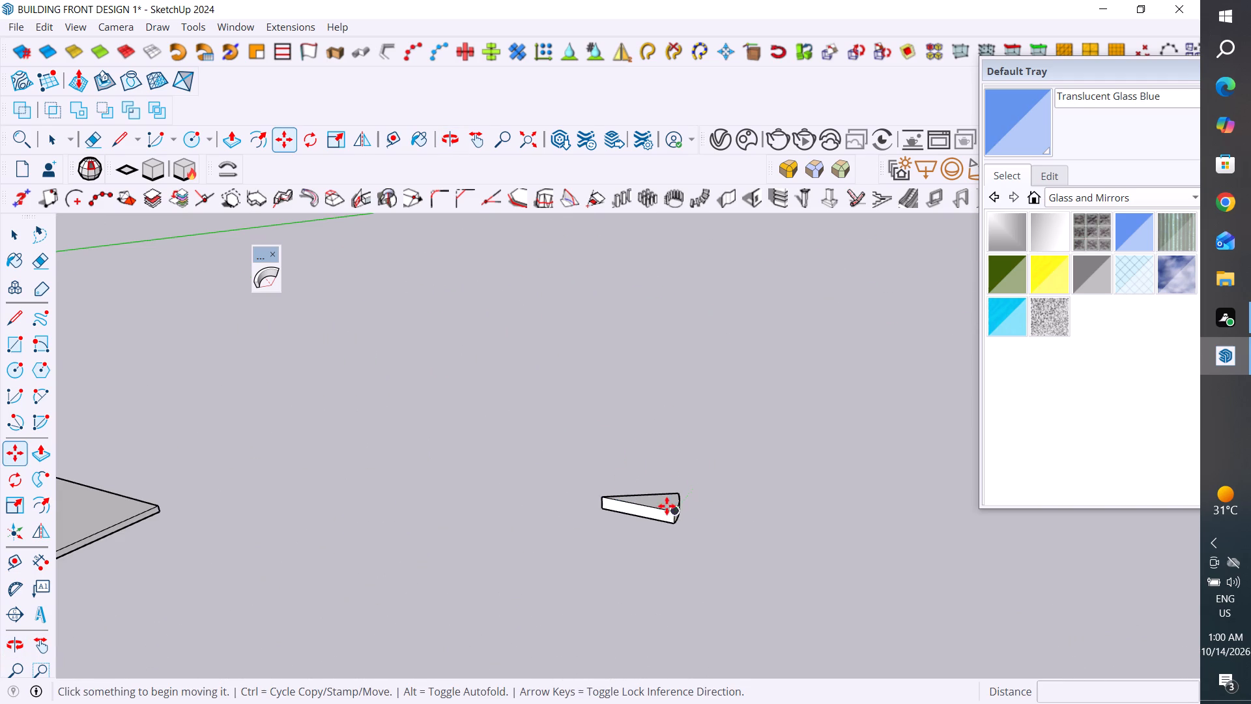
scroll(665, 506, up, 4)
click(21, 223)
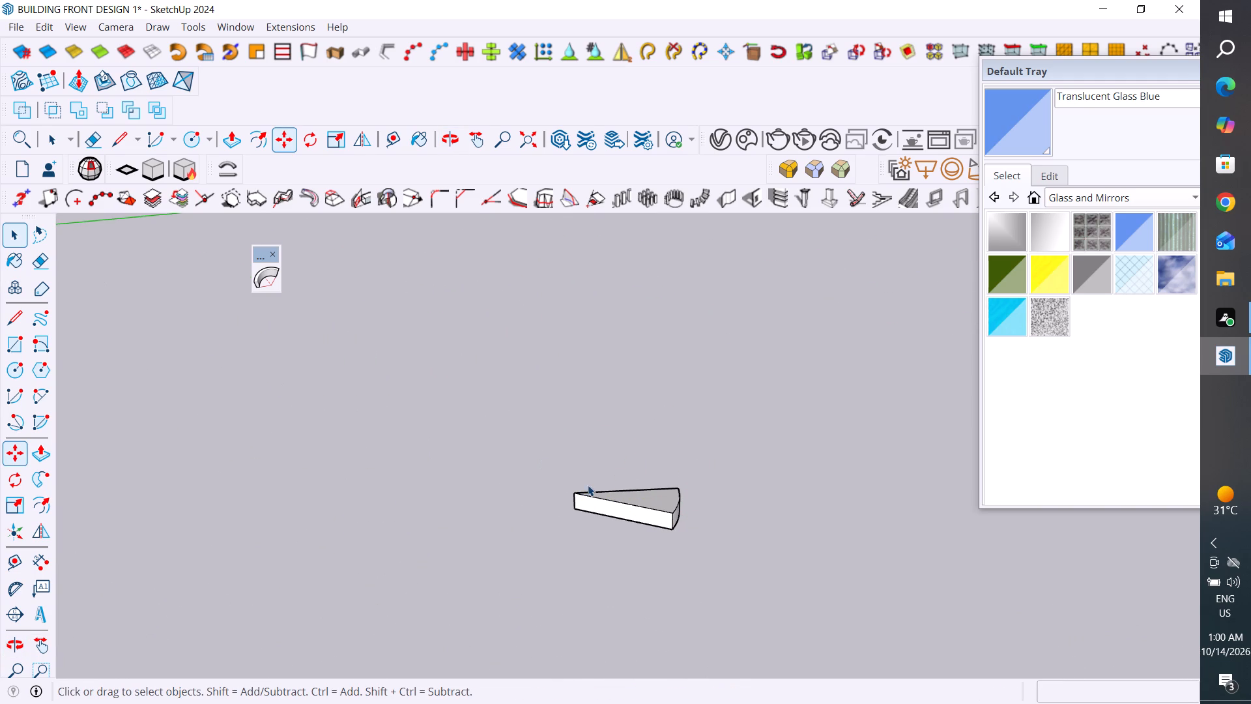
click(616, 520)
triple_click(649, 505)
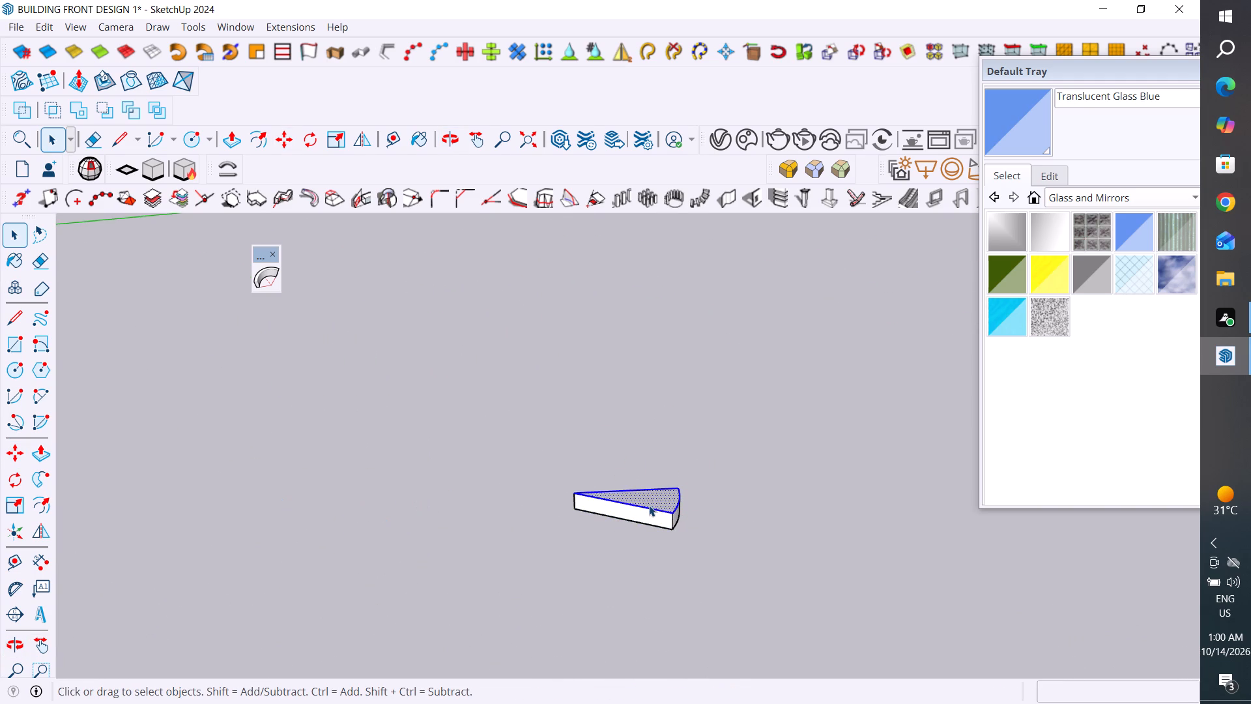
click(649, 505)
right_click(649, 505)
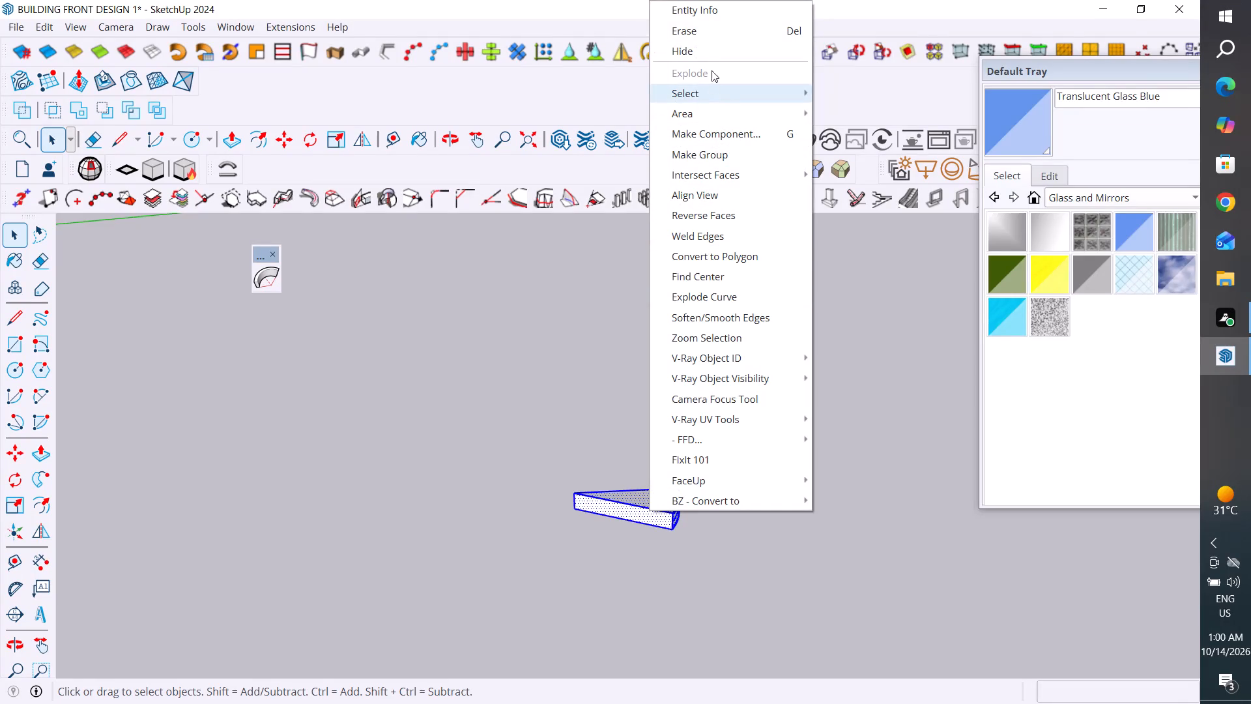
click(719, 154)
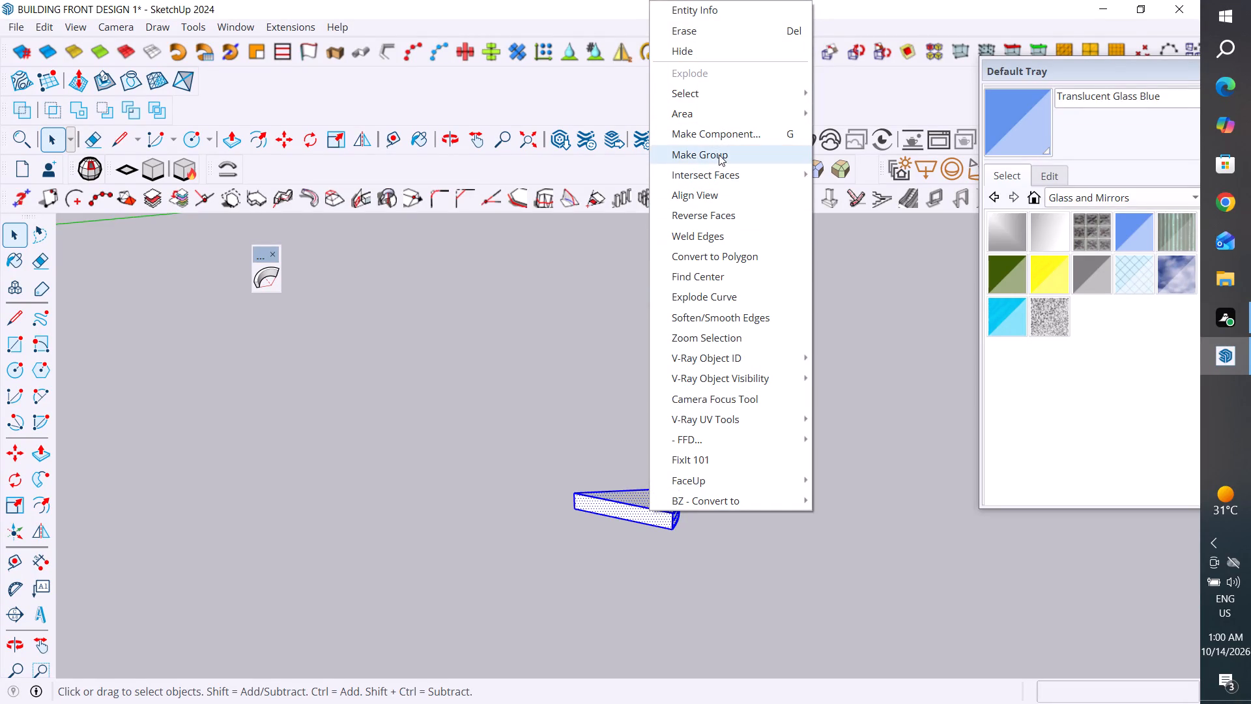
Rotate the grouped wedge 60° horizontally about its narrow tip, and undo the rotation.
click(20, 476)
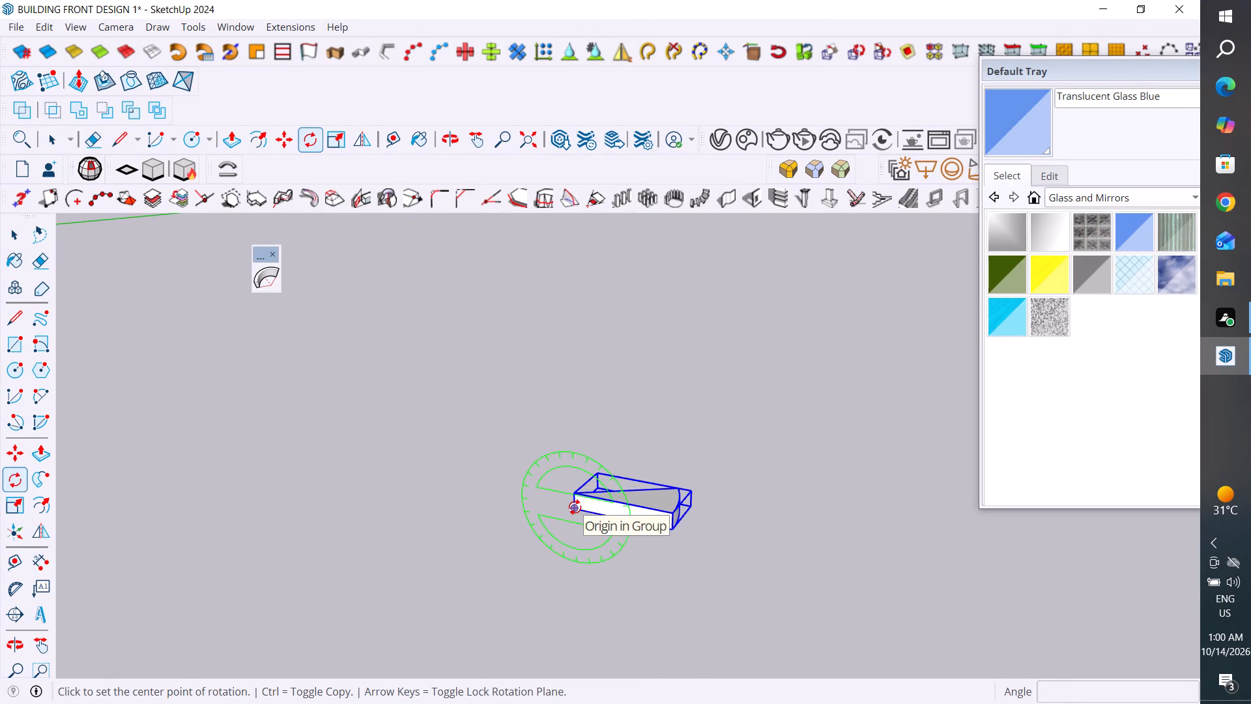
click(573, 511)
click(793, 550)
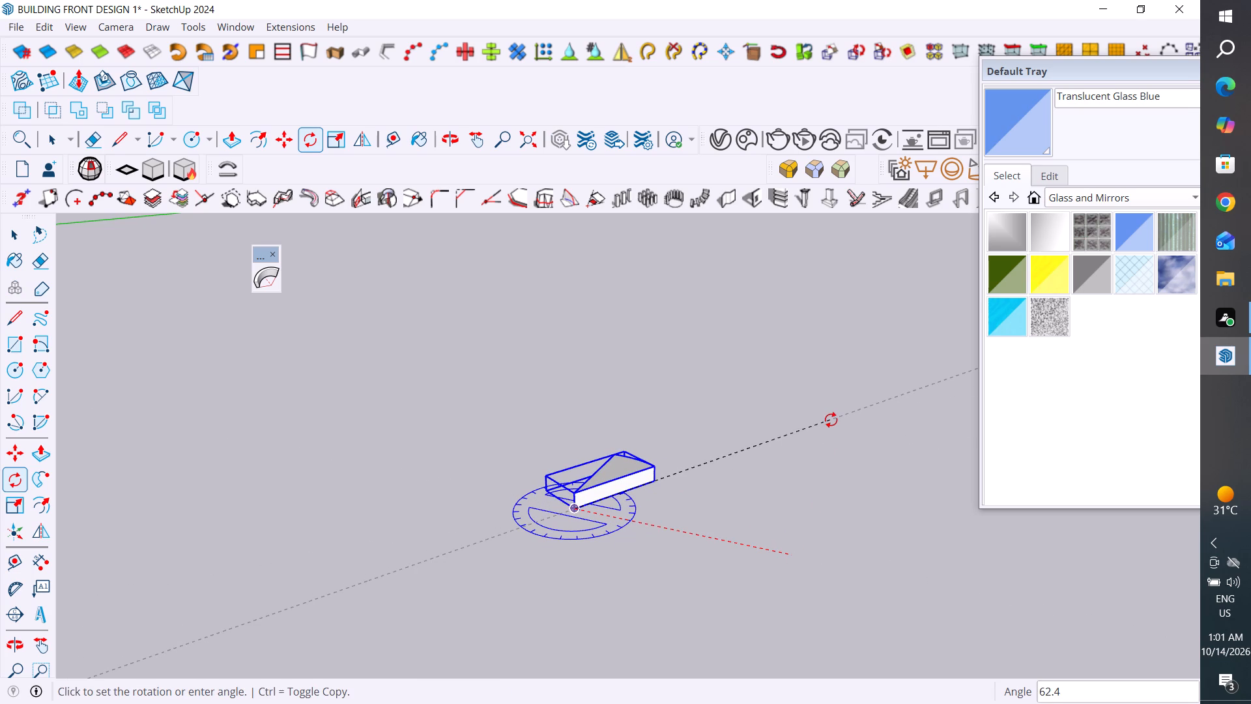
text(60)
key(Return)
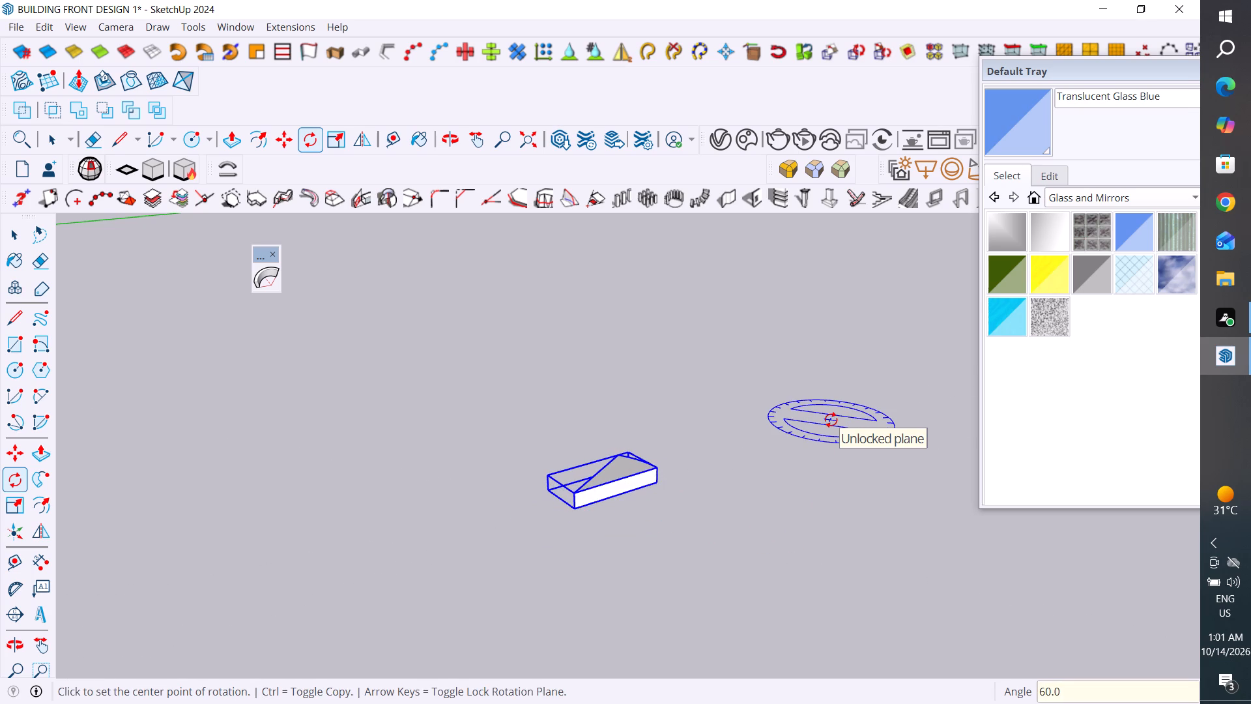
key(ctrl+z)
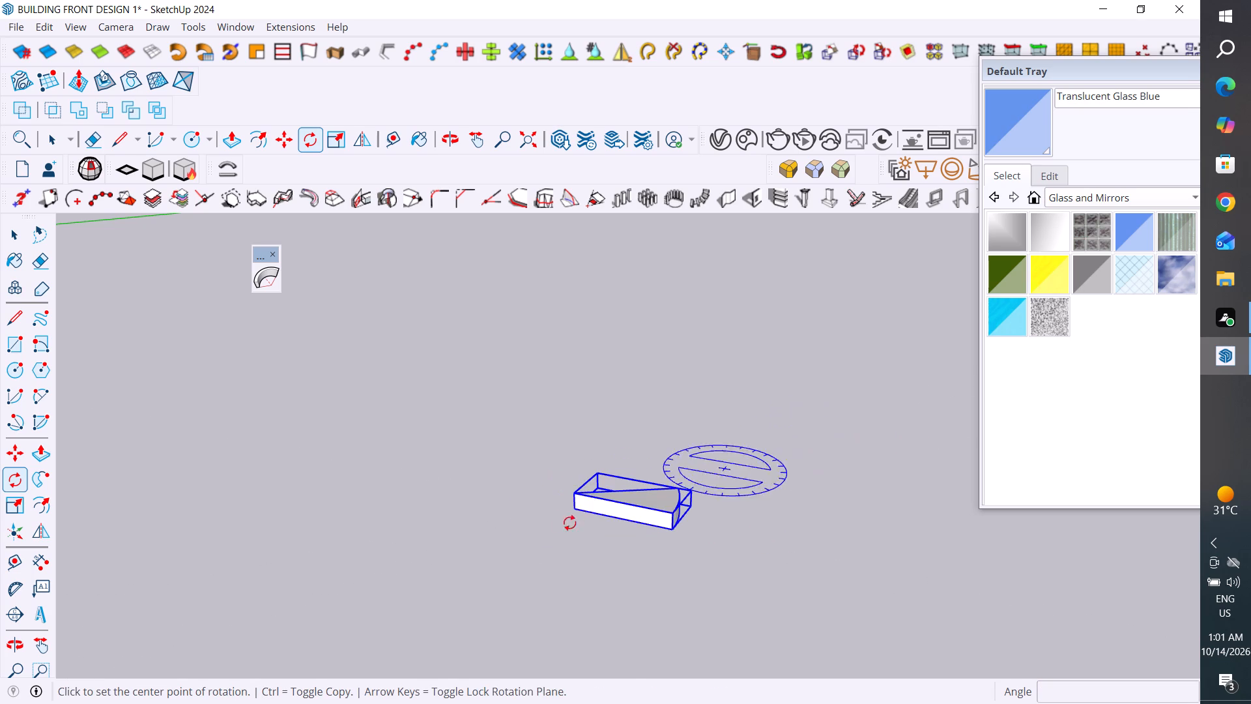
Make a rotated copy of the grouped wedge about its narrow tip at an angle of 360°.
click(575, 510)
click(854, 586)
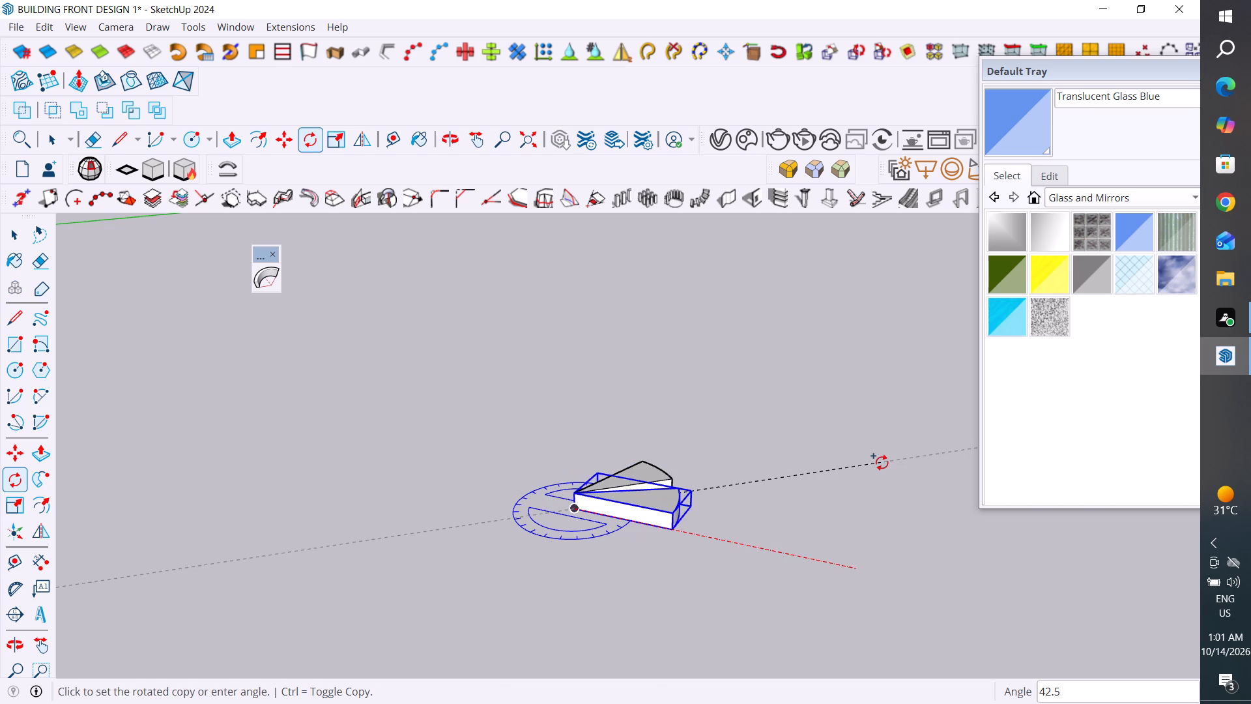
text(360)
key(Return)
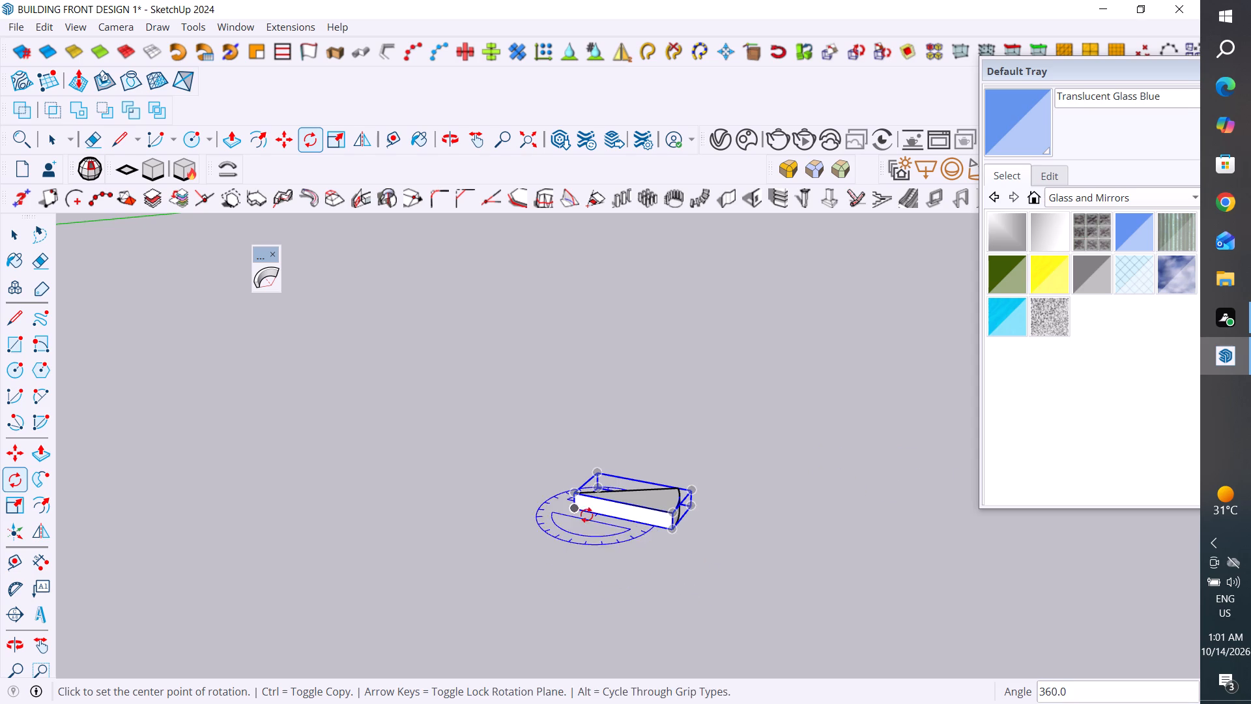
Make a 45° rotated copy of the wedge about its narrow tip and repeat it as a 20x polar array.
click(573, 511)
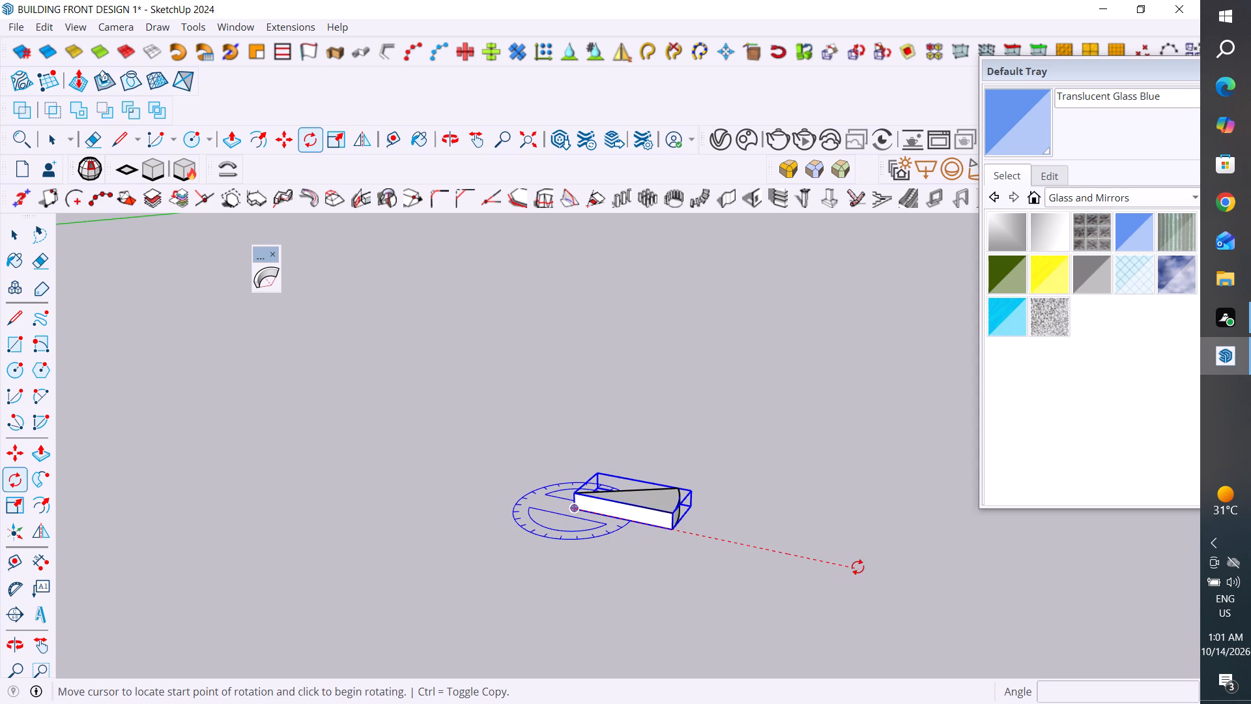
click(857, 567)
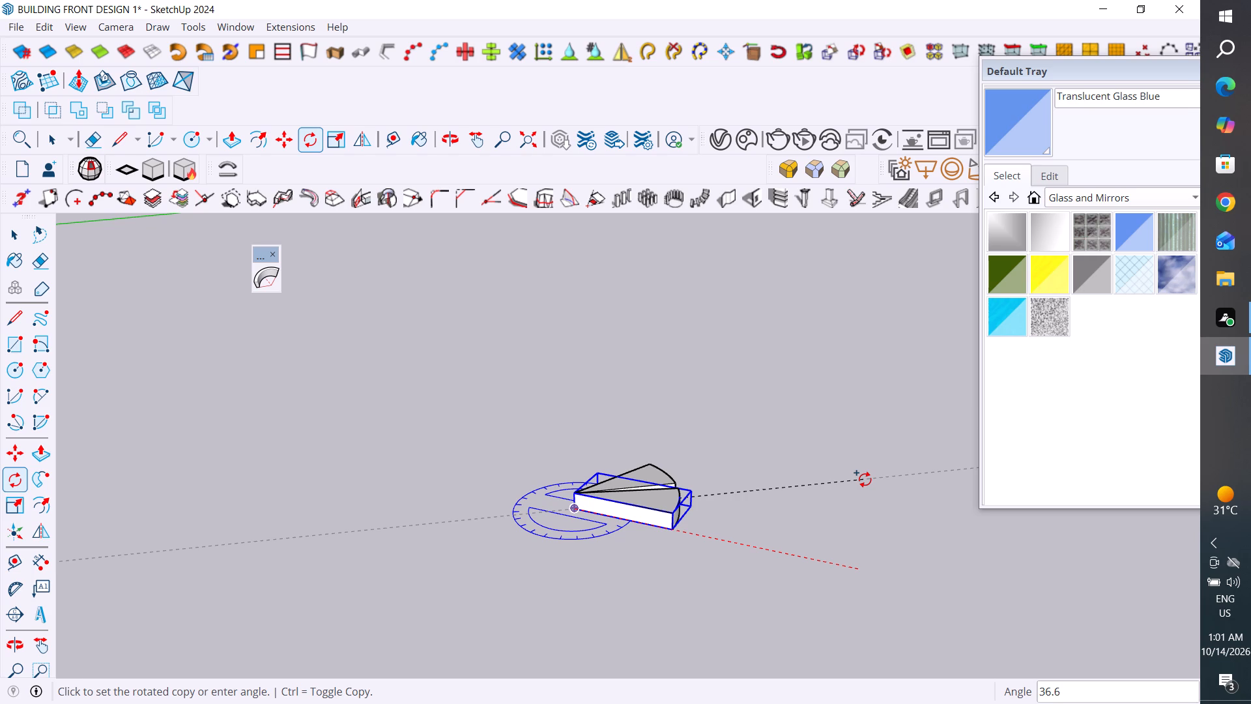
text(45)
key(Return)
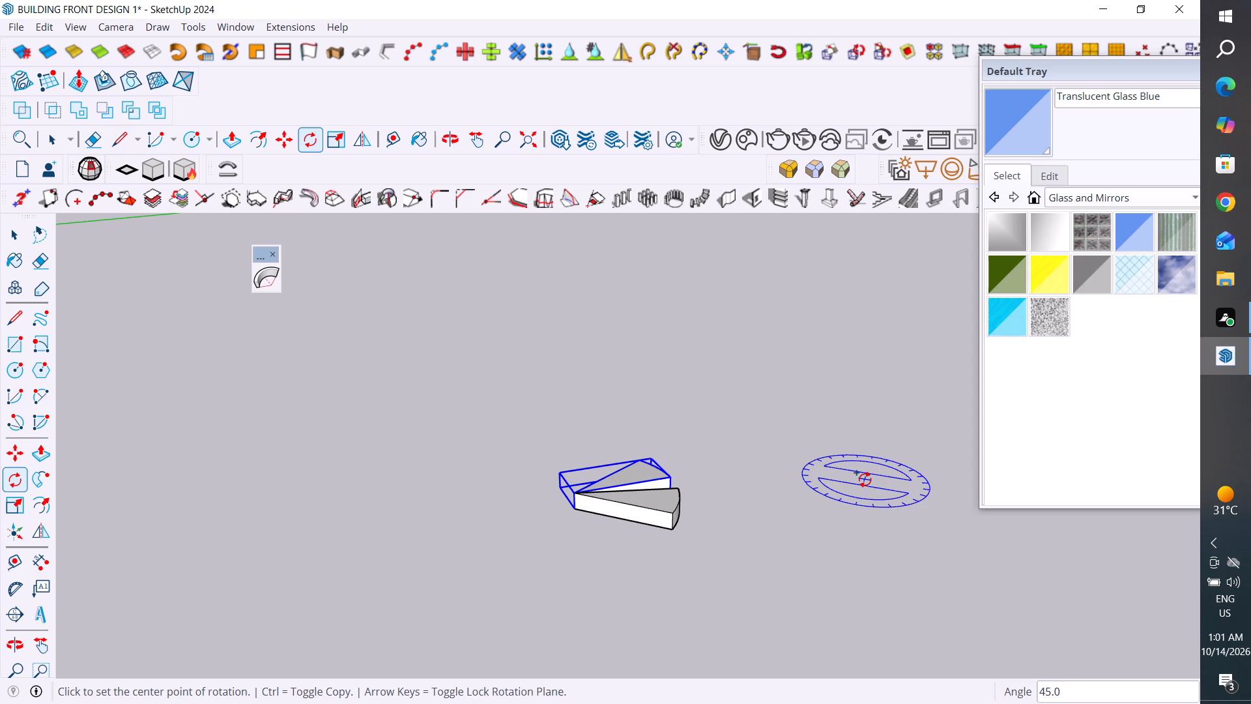
text(20)
key(x)
key(Return)
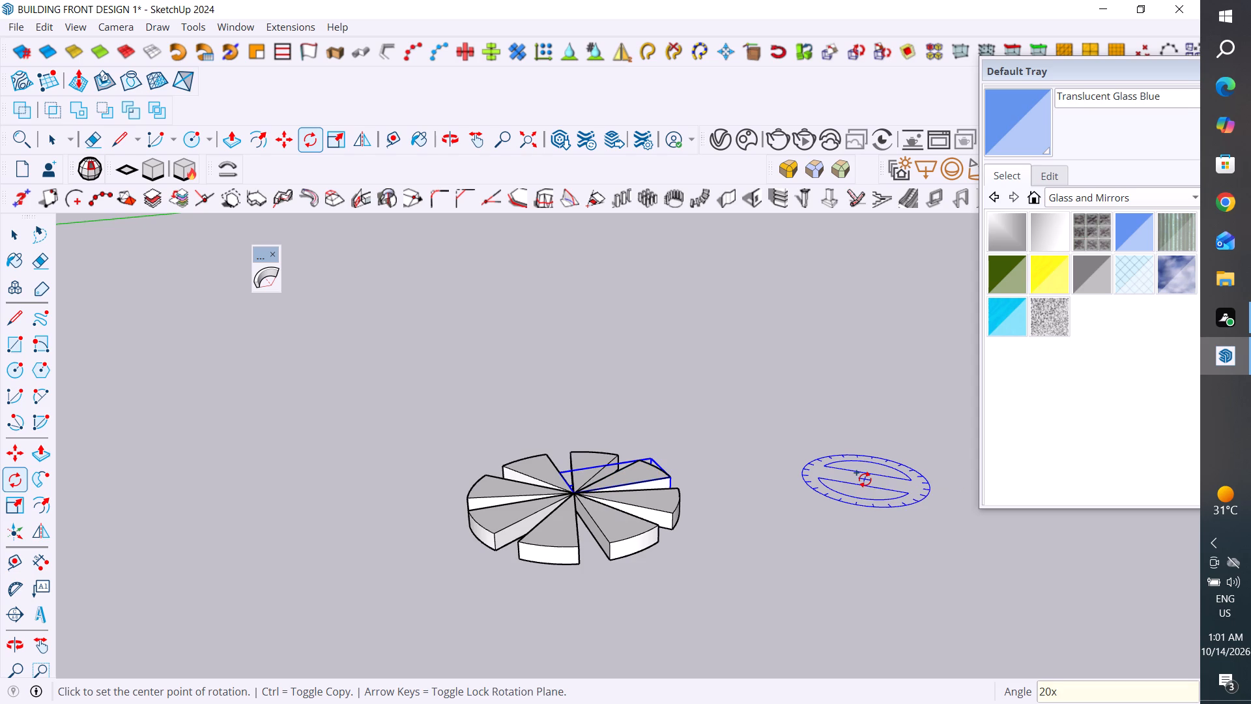
Examine the ring of wedge copies from several sides, checking individual wedges.
click(16, 242)
click(539, 546)
scroll(671, 482, up, 5)
click(745, 529)
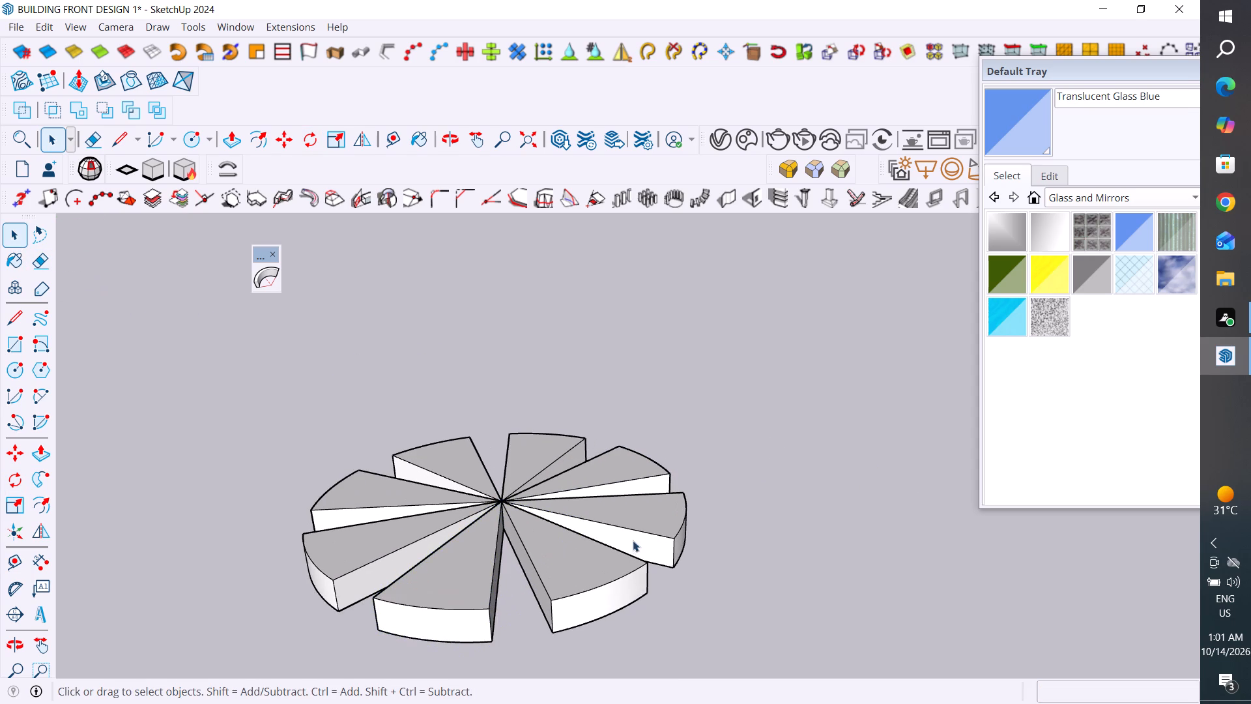
click(633, 540)
scroll(743, 547, up, 3)
scroll(713, 558, down, 4)
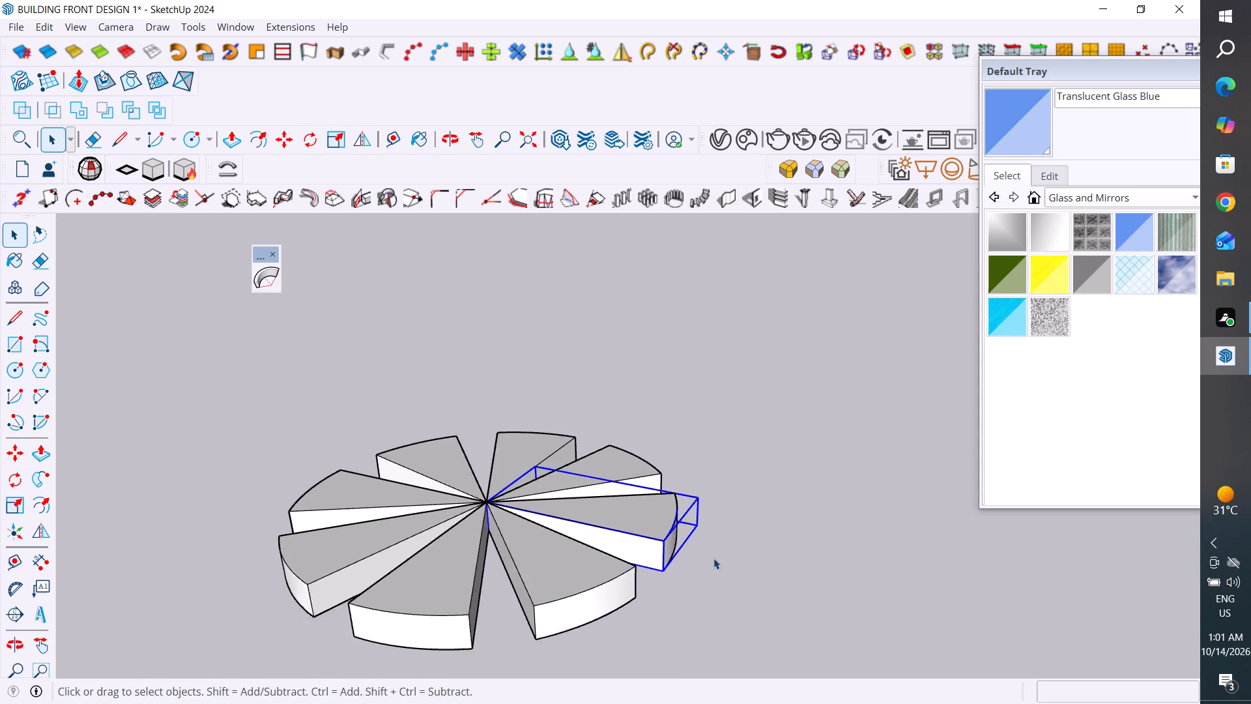
middle_drag(684, 583, 915, 602)
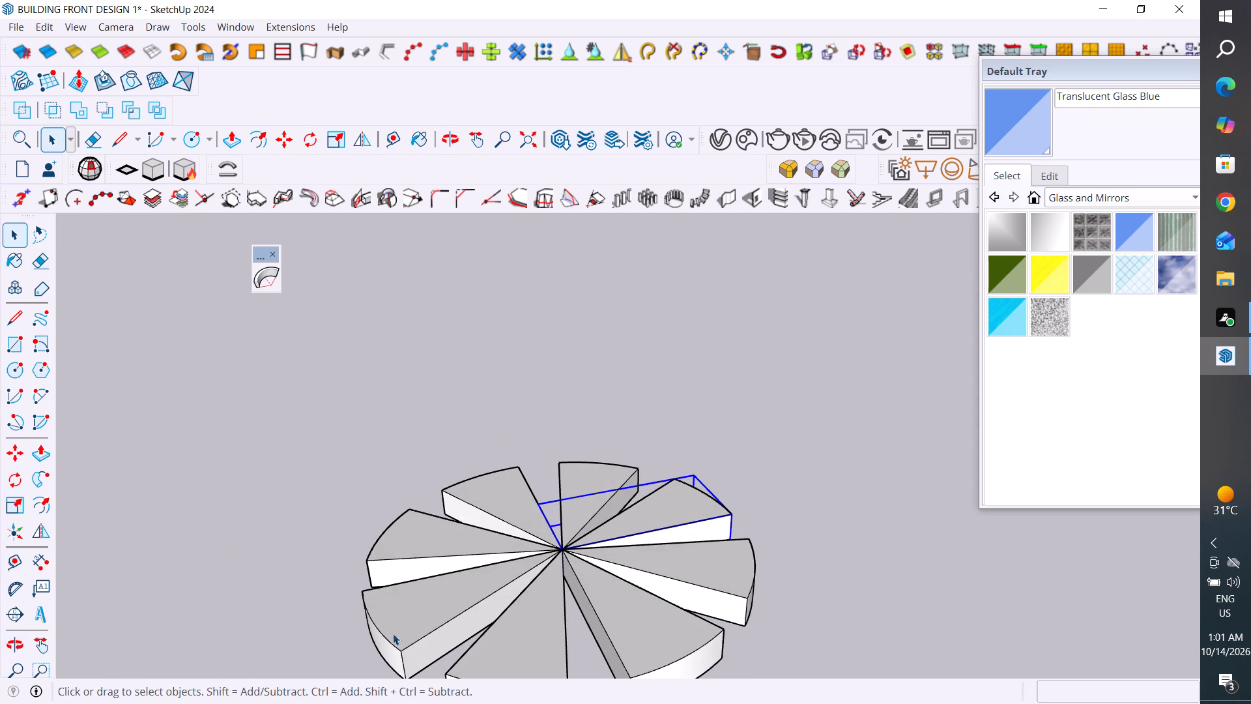
middle_drag(402, 628, 530, 587)
click(518, 645)
middle_drag(602, 586, 557, 570)
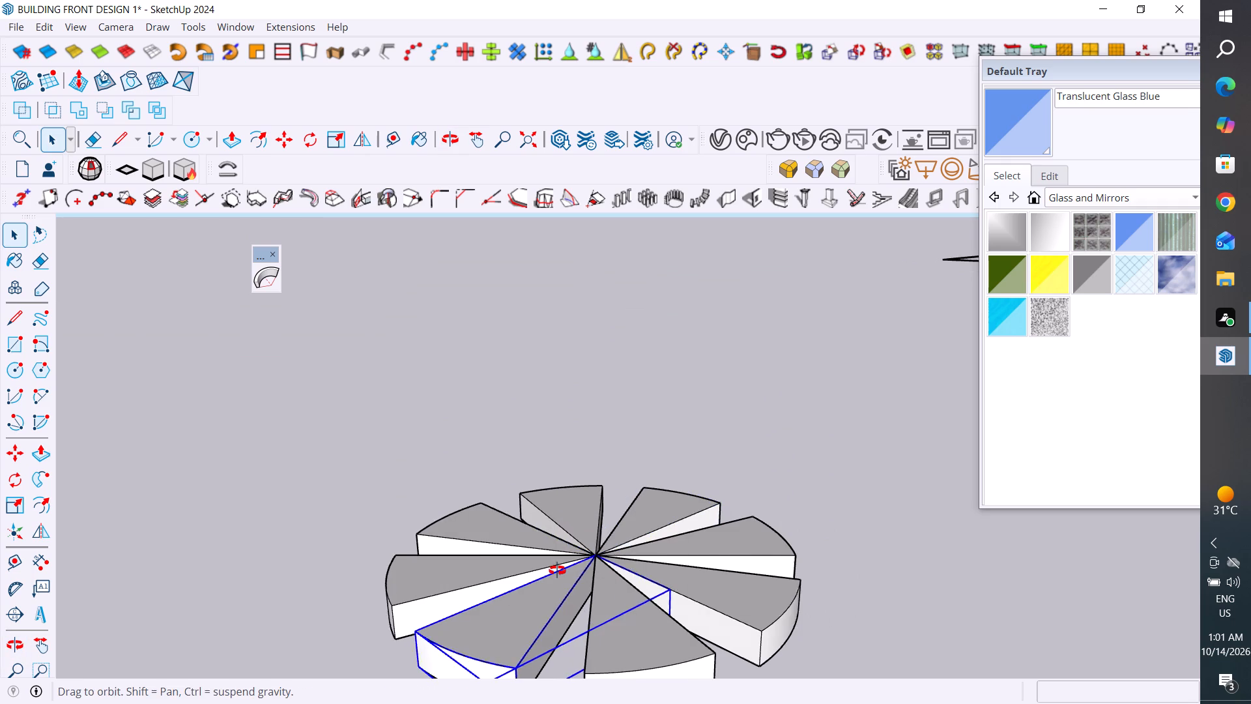
middle_drag(557, 570, 340, 592)
scroll(718, 467, down, 3)
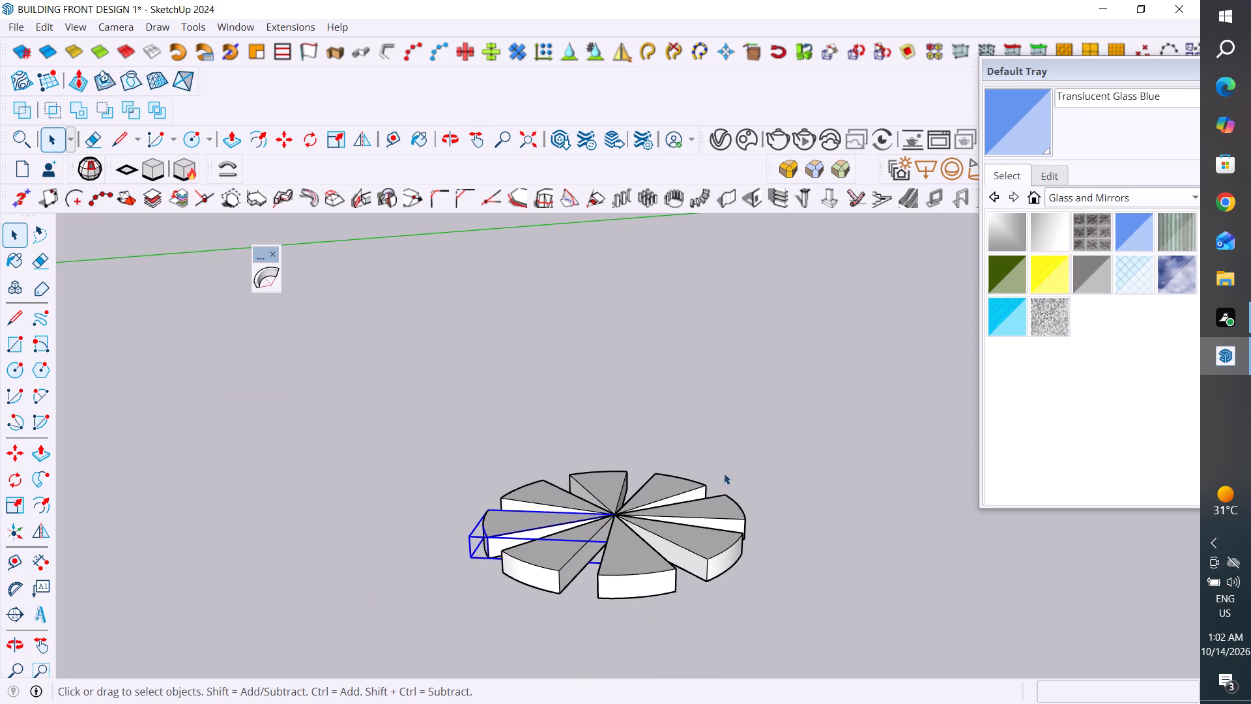
click(806, 441)
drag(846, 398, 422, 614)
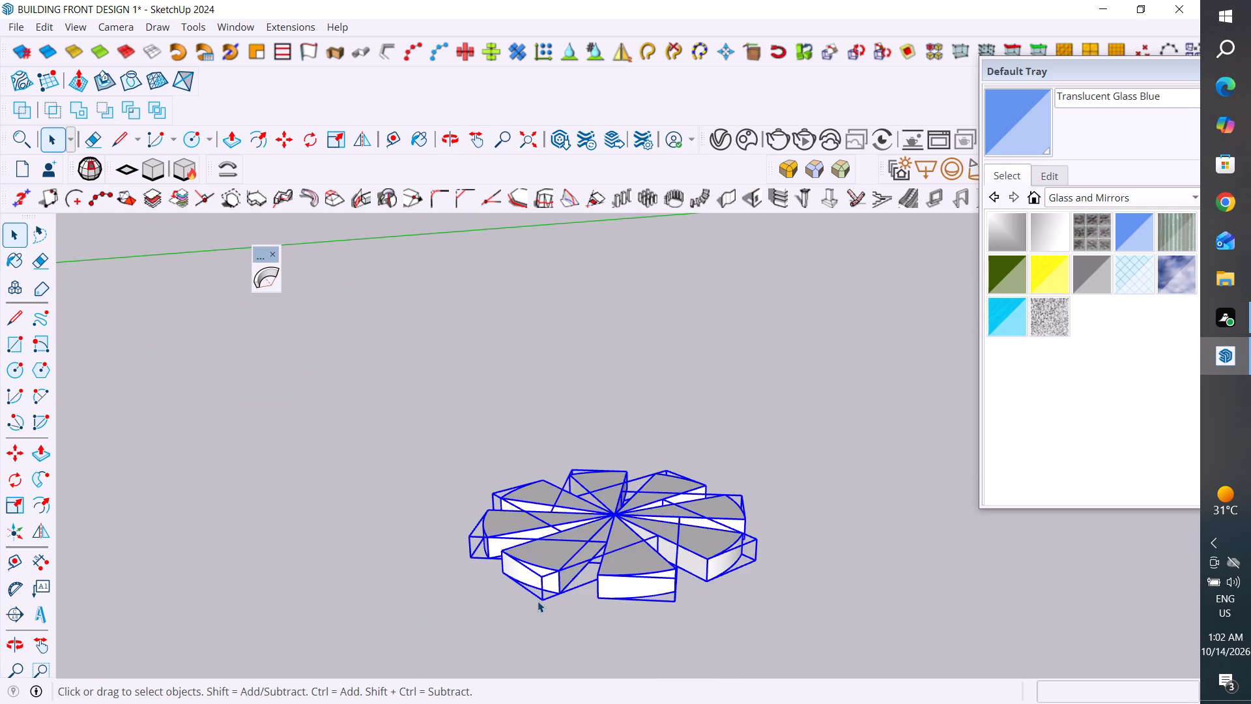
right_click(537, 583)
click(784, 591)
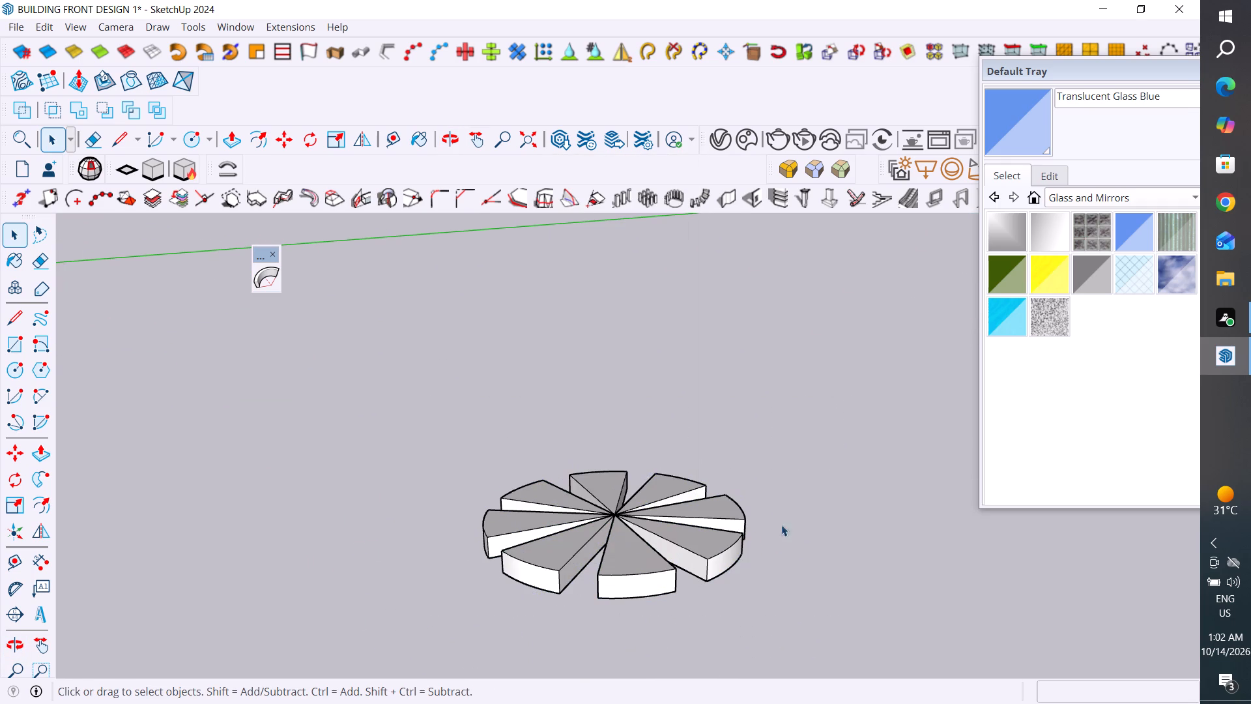
Copy the entire ring of wedges 6" straight up so the copy sits directly on the original ring.
drag(794, 426, 410, 613)
key(n)
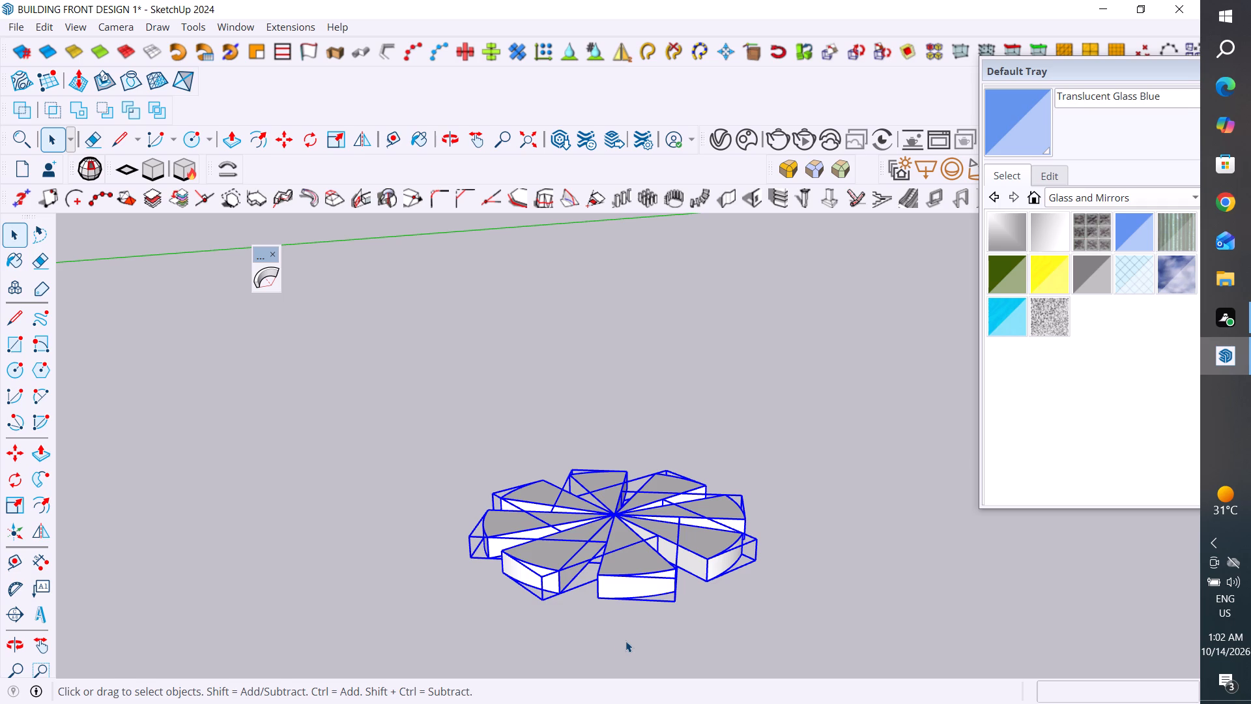
key(m)
click(601, 596)
click(604, 576)
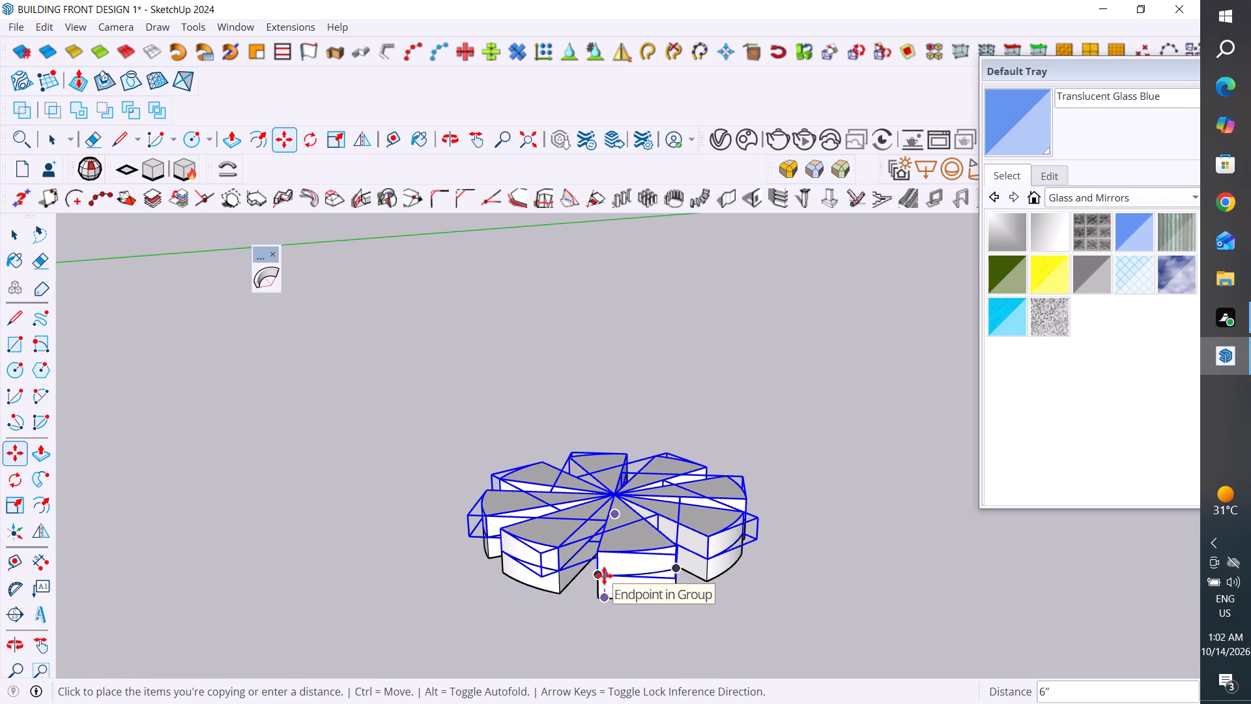
Stack four more copies of the wedge ring, each placed 6" straight above the one before.
key(m)
click(604, 576)
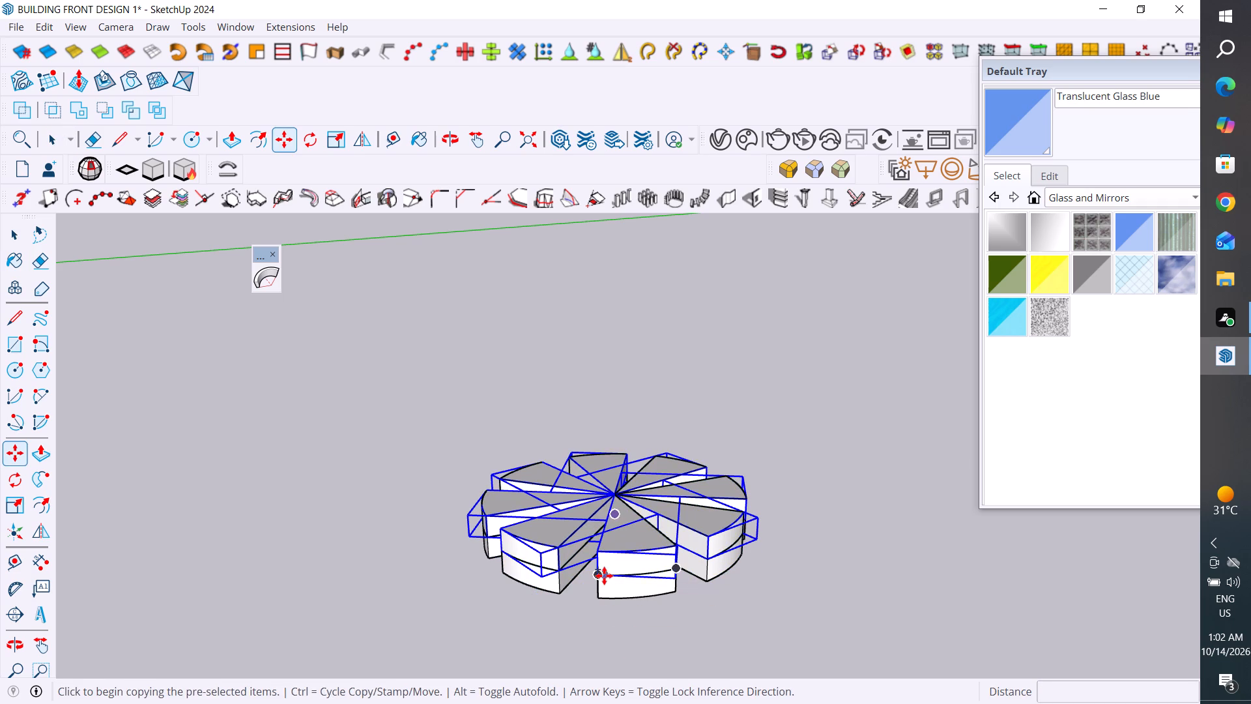
click(604, 554)
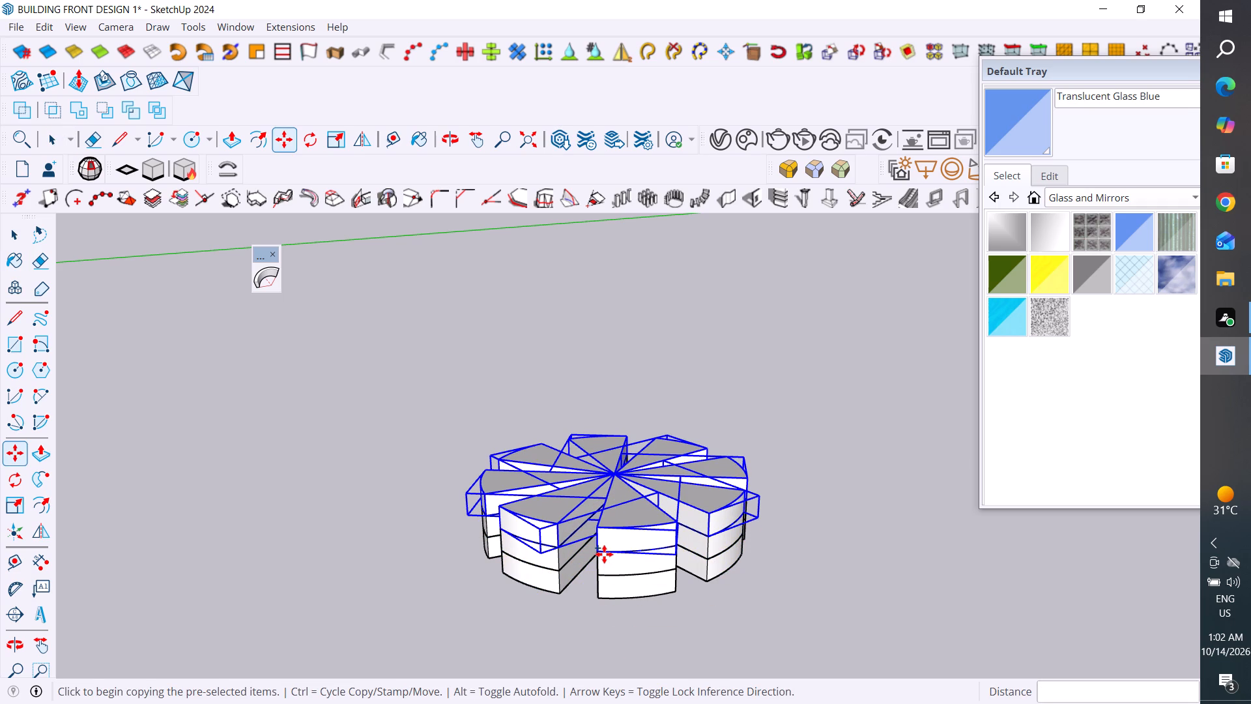
key(m)
click(605, 553)
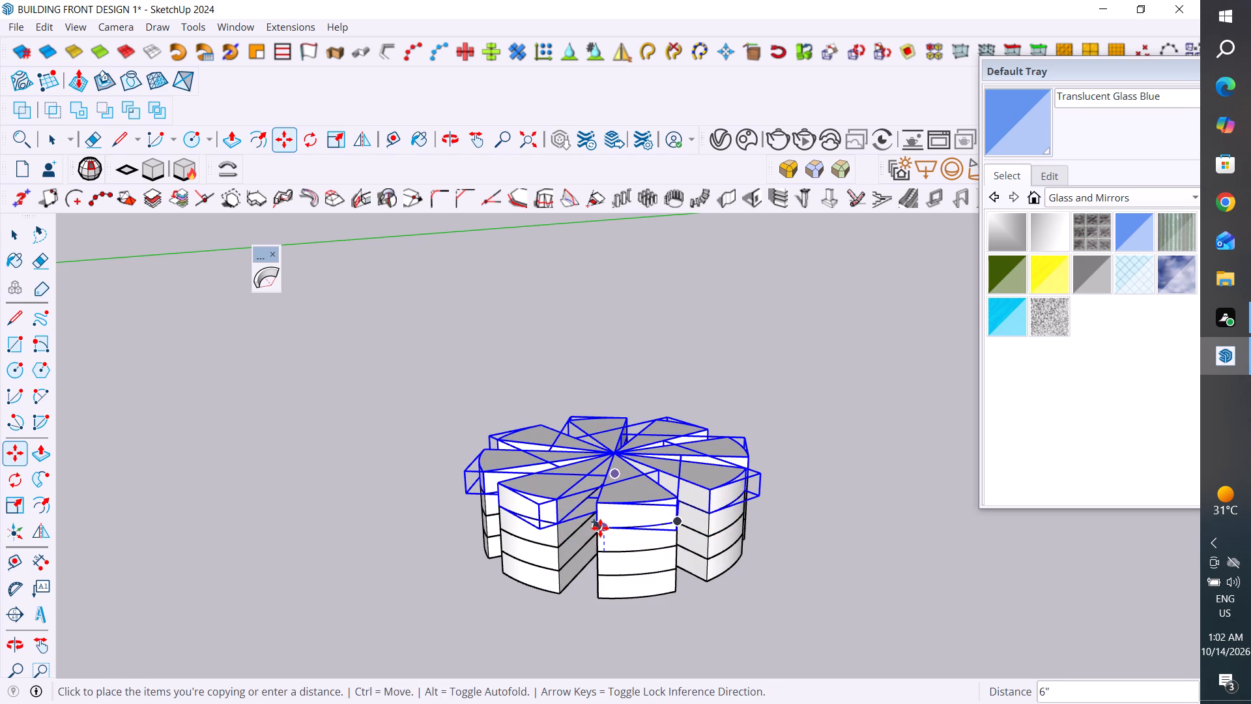
click(600, 528)
key(m)
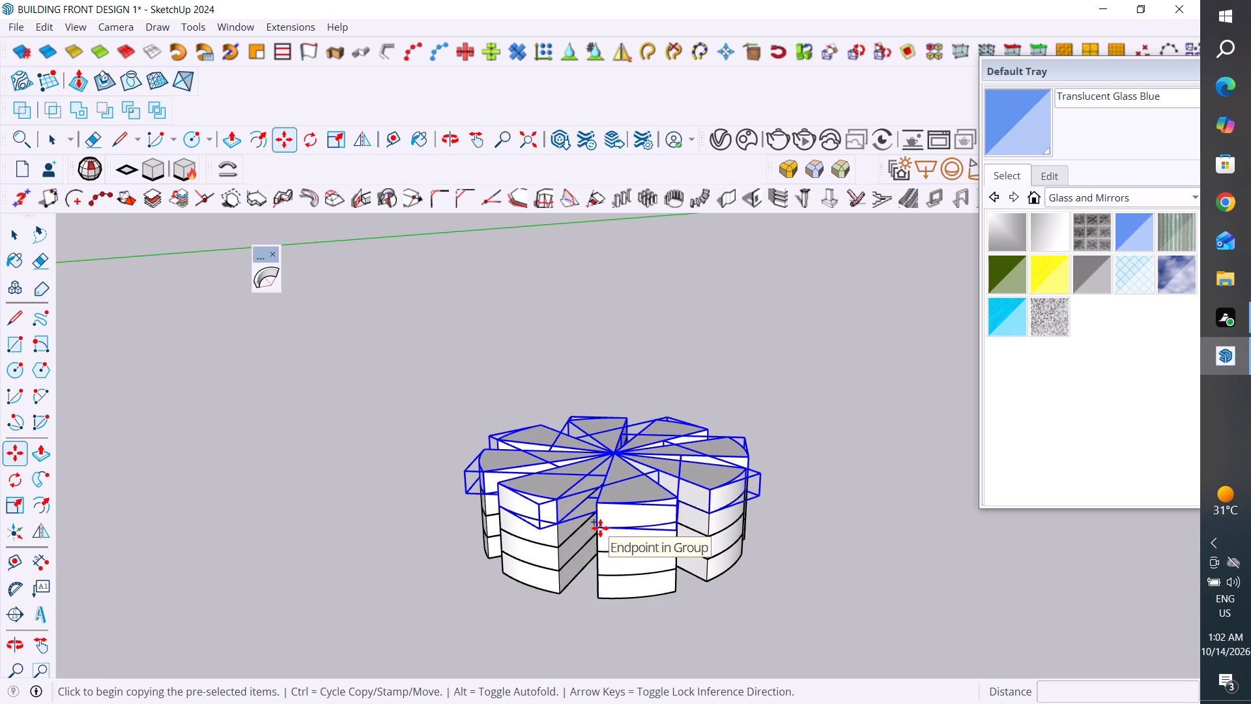
click(600, 528)
click(605, 497)
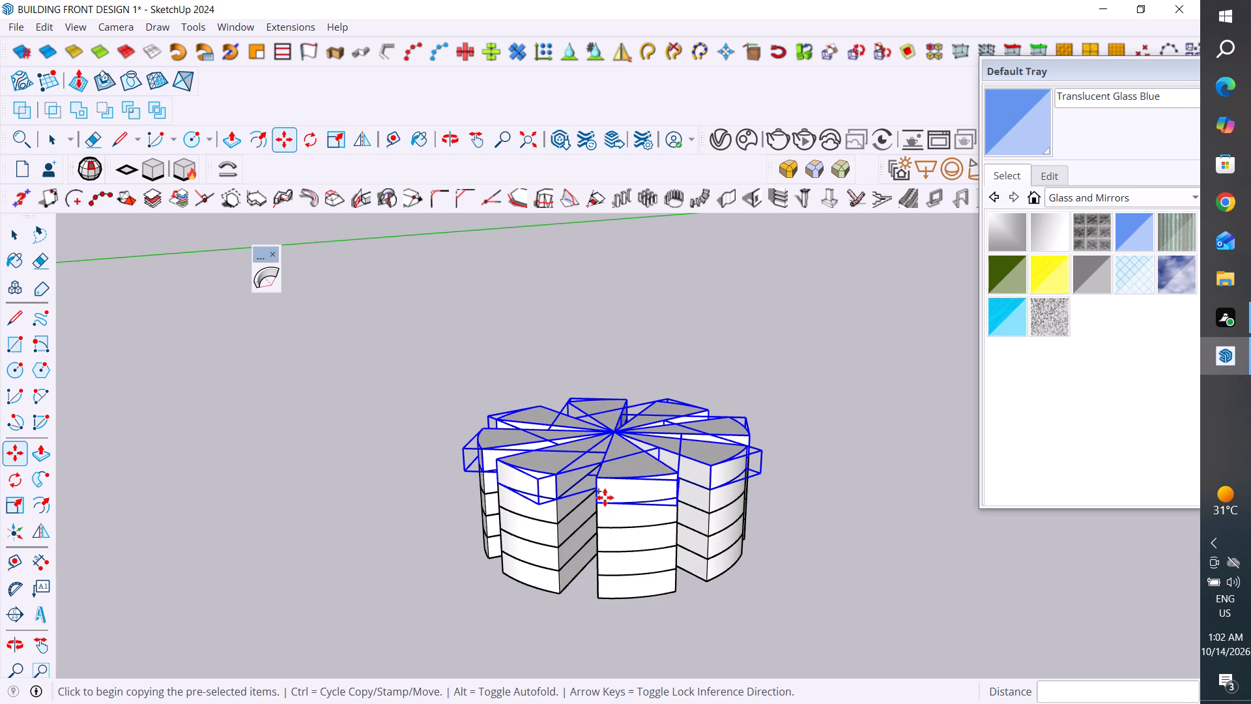
key(m)
click(605, 497)
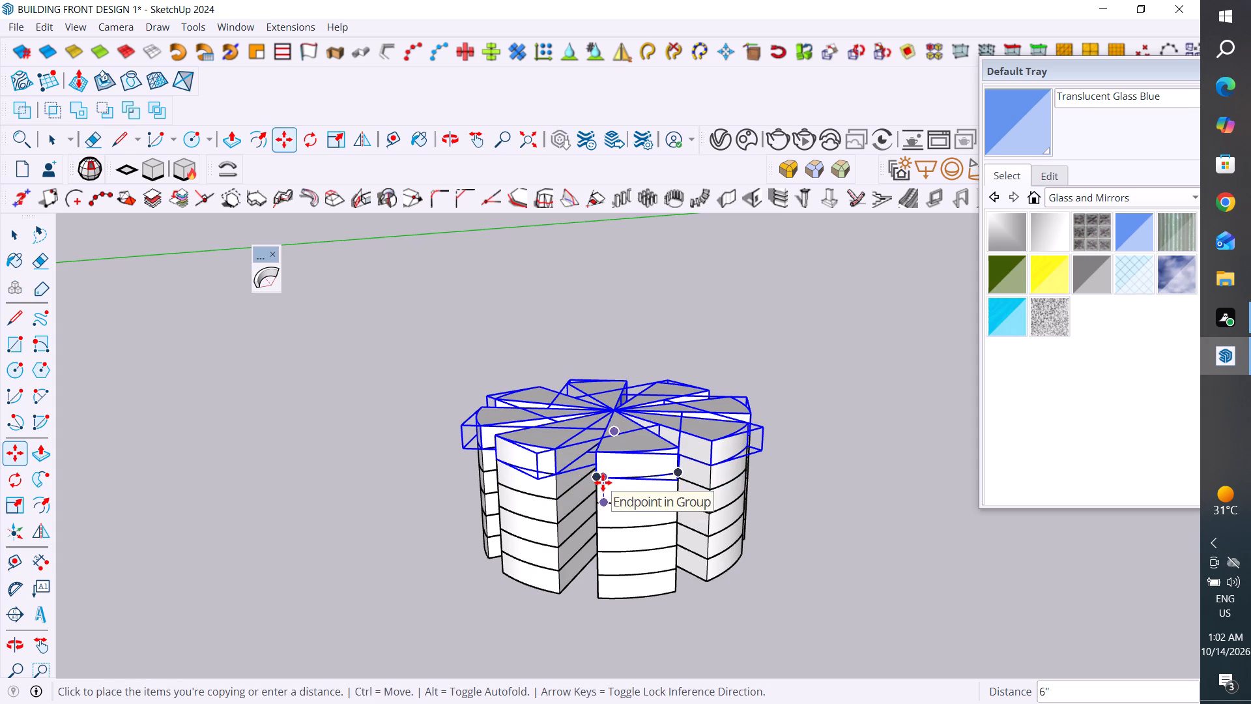
click(603, 482)
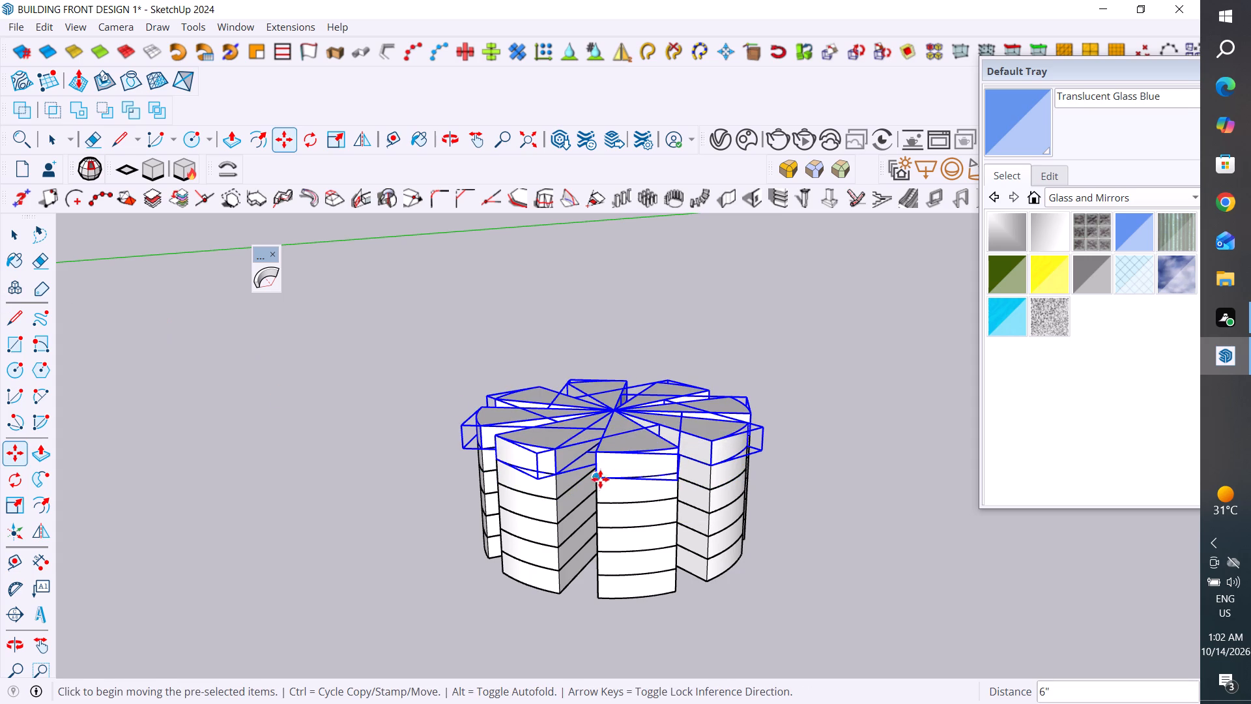
Copy the selected top wedge ring 6" straight up as one more layer and clear the selection.
click(600, 477)
key(m)
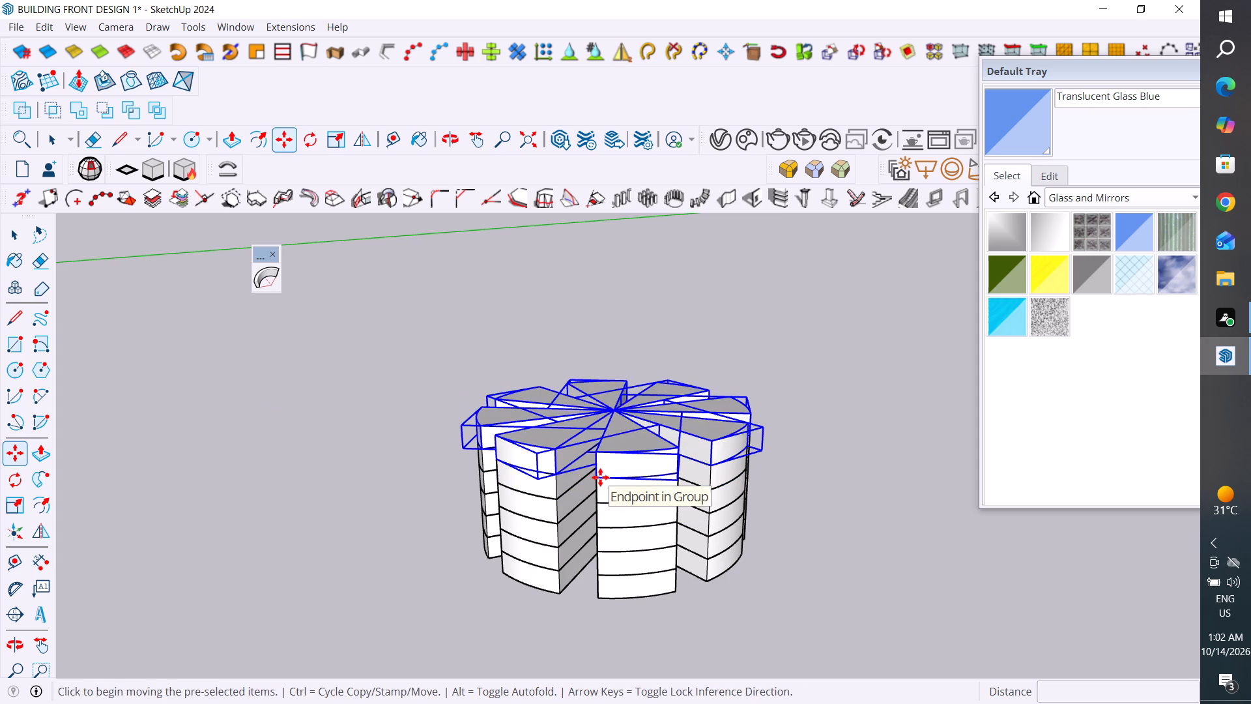
click(600, 477)
click(602, 450)
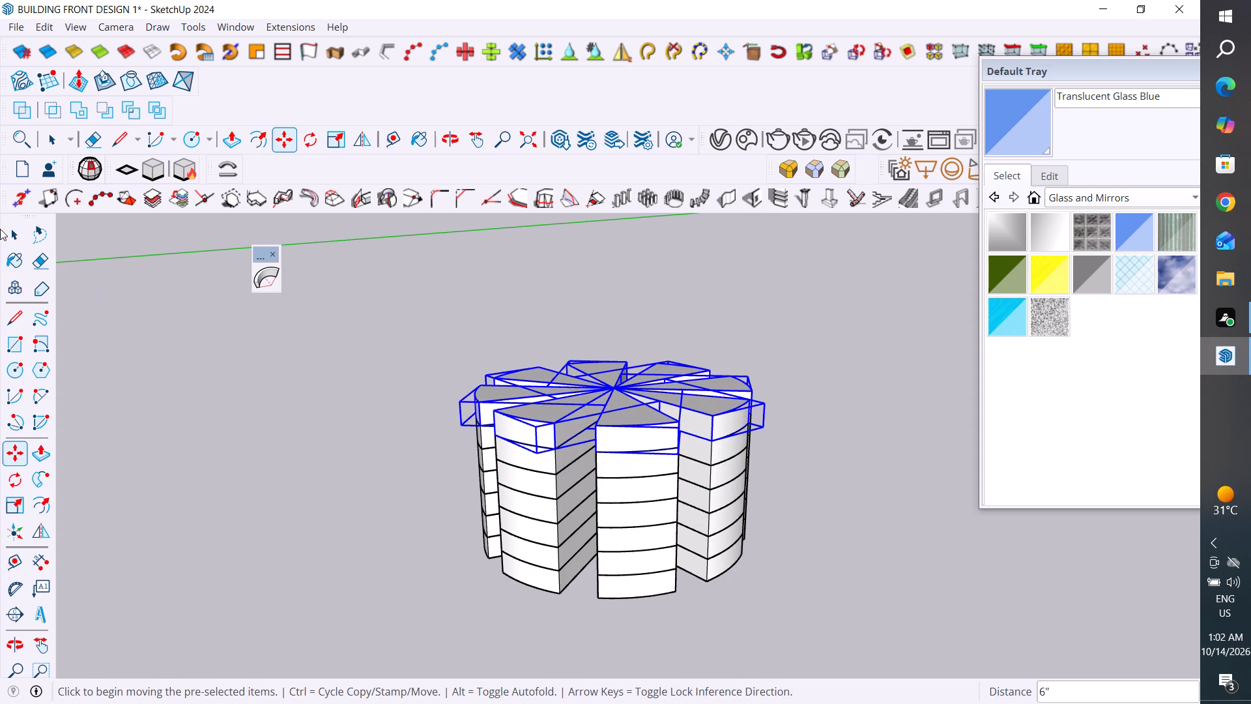
click(13, 235)
click(291, 401)
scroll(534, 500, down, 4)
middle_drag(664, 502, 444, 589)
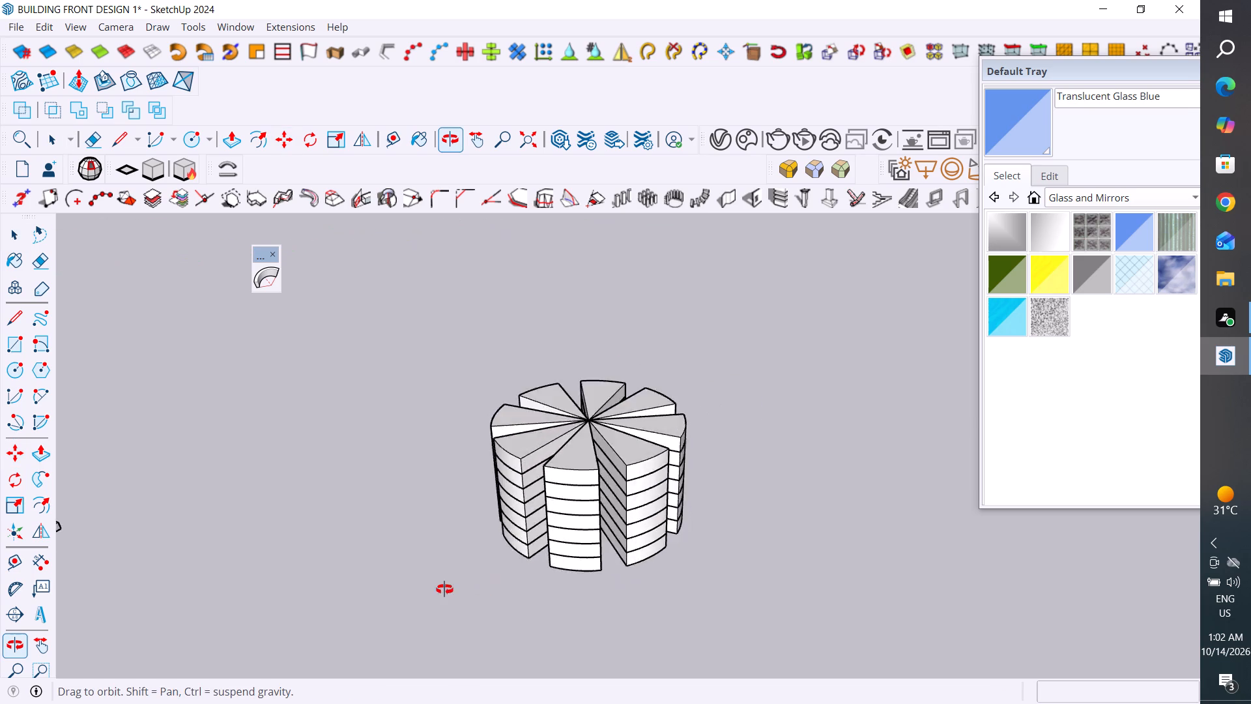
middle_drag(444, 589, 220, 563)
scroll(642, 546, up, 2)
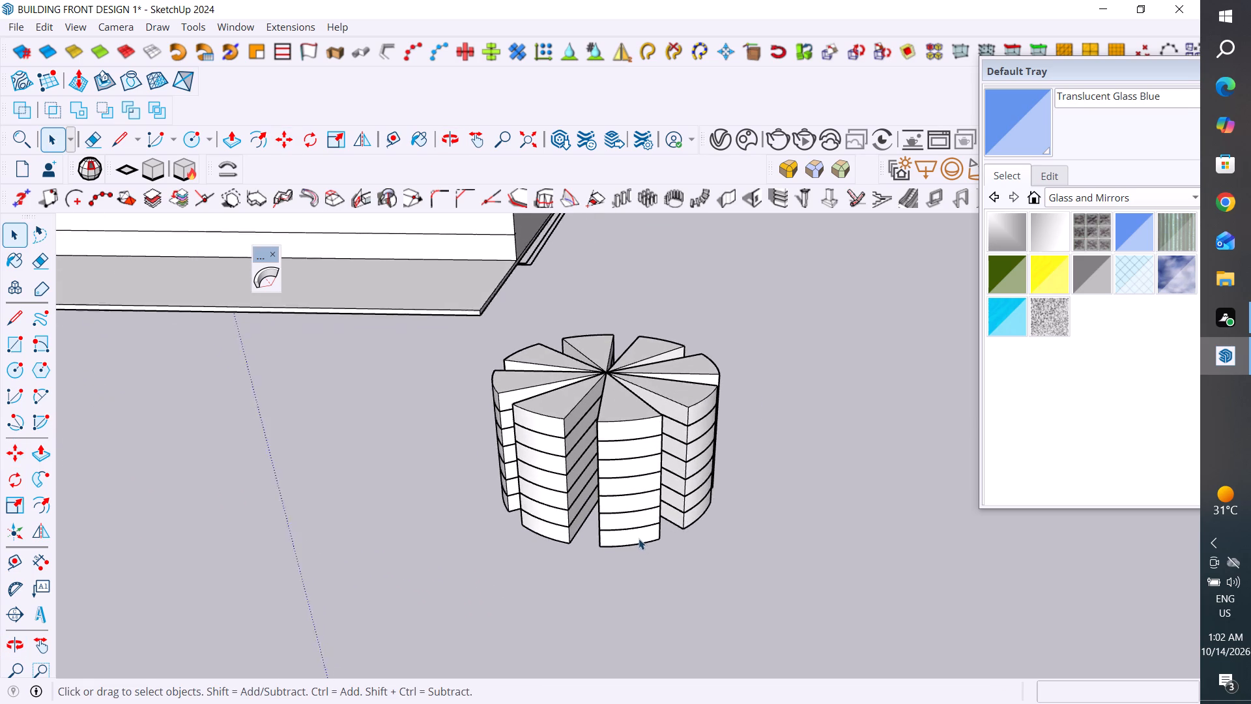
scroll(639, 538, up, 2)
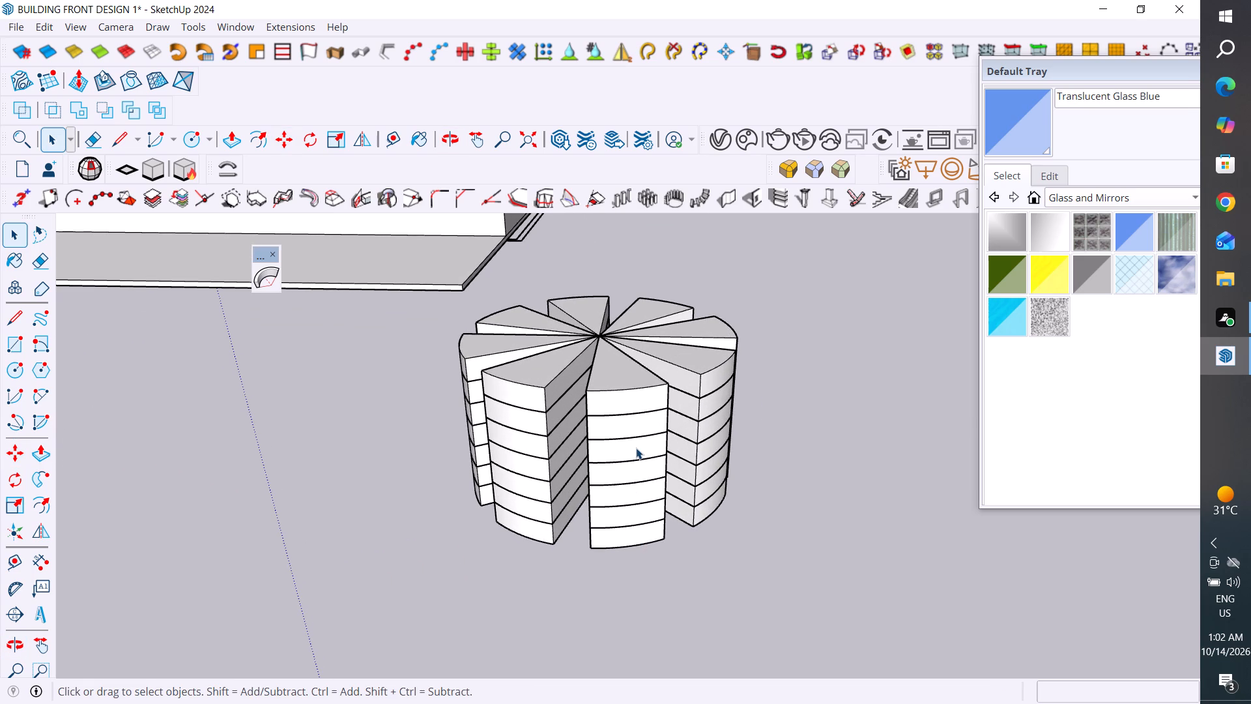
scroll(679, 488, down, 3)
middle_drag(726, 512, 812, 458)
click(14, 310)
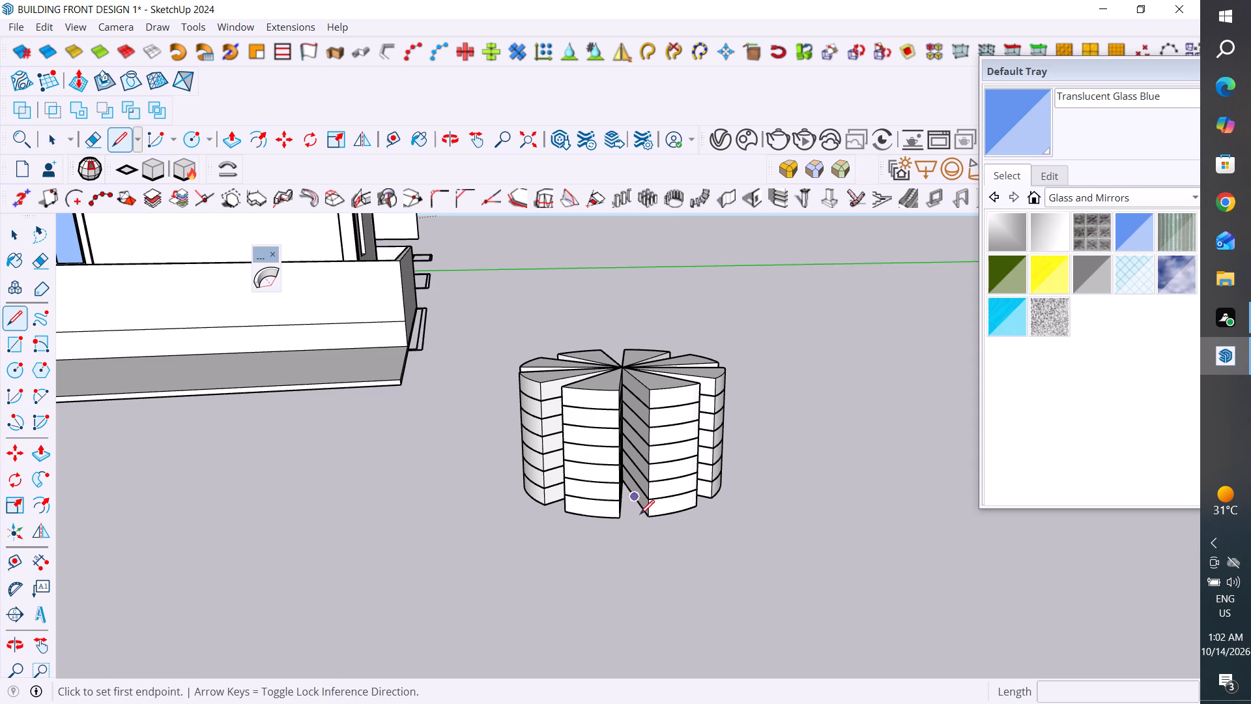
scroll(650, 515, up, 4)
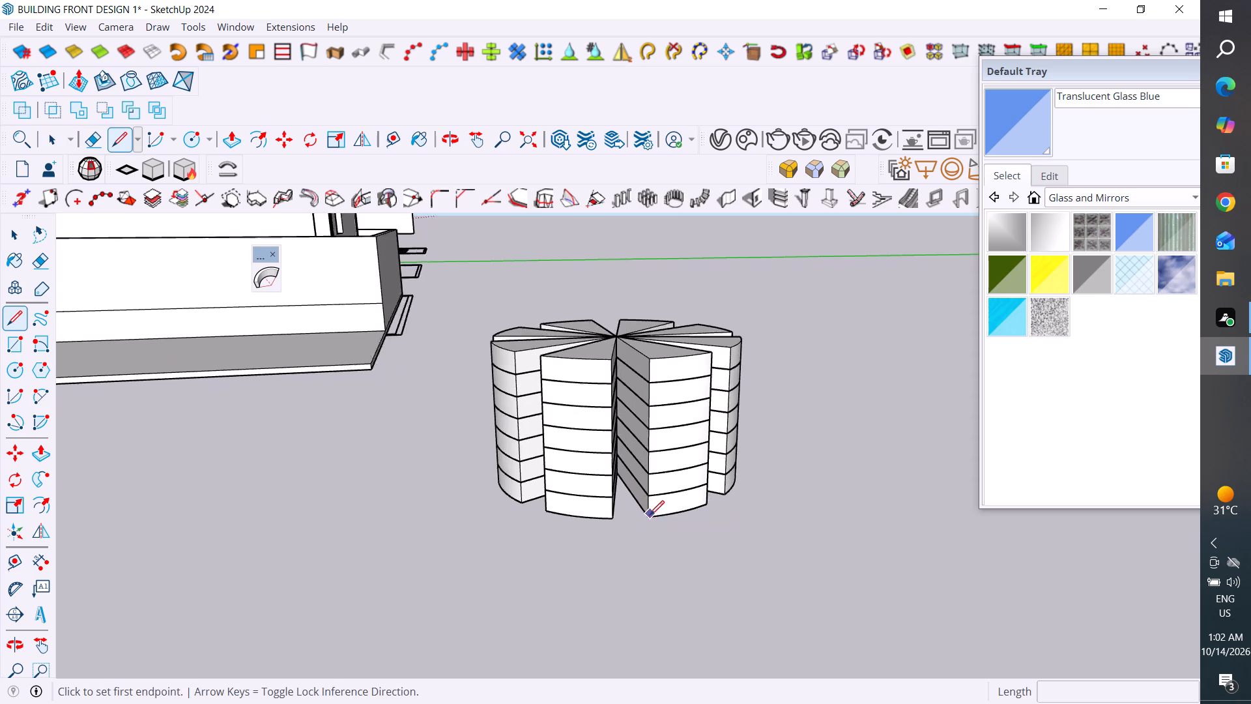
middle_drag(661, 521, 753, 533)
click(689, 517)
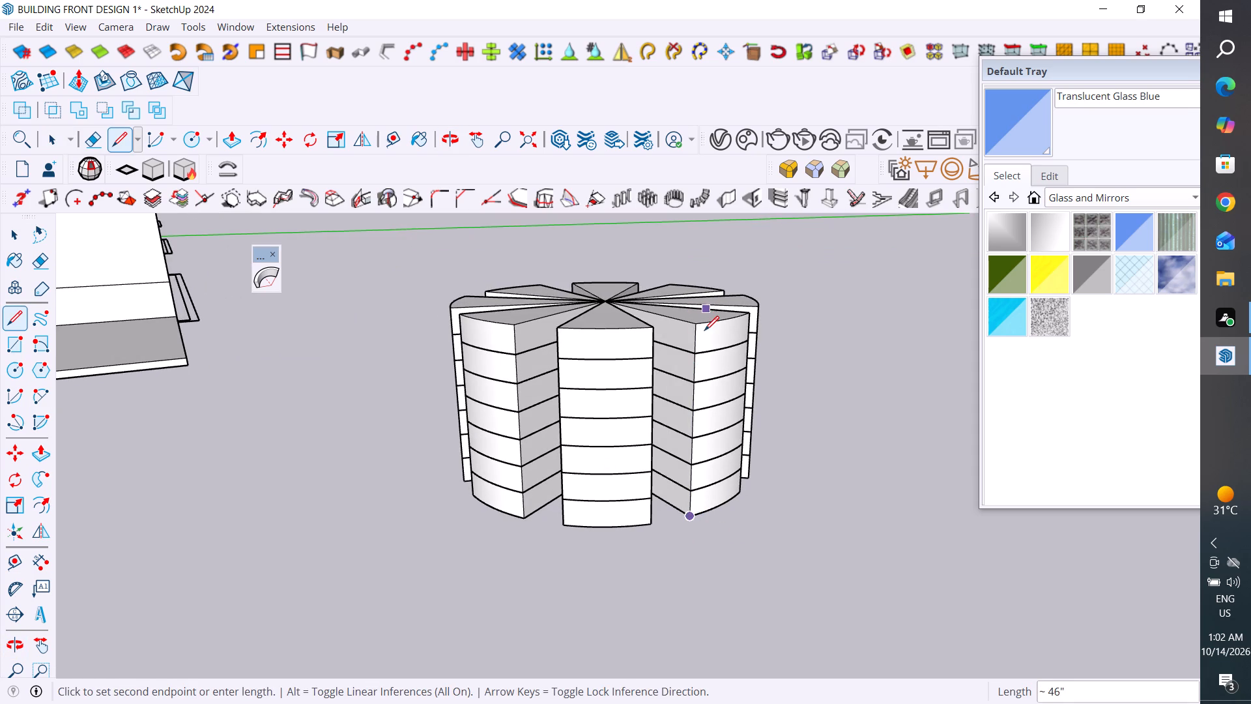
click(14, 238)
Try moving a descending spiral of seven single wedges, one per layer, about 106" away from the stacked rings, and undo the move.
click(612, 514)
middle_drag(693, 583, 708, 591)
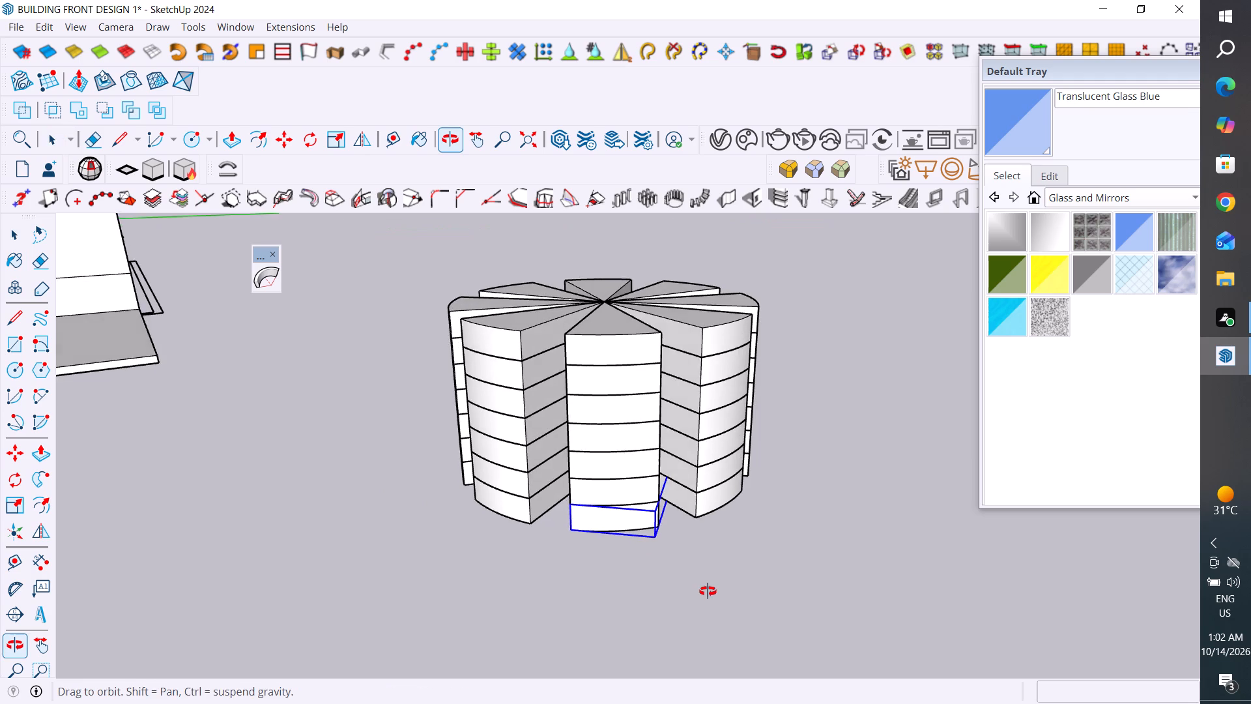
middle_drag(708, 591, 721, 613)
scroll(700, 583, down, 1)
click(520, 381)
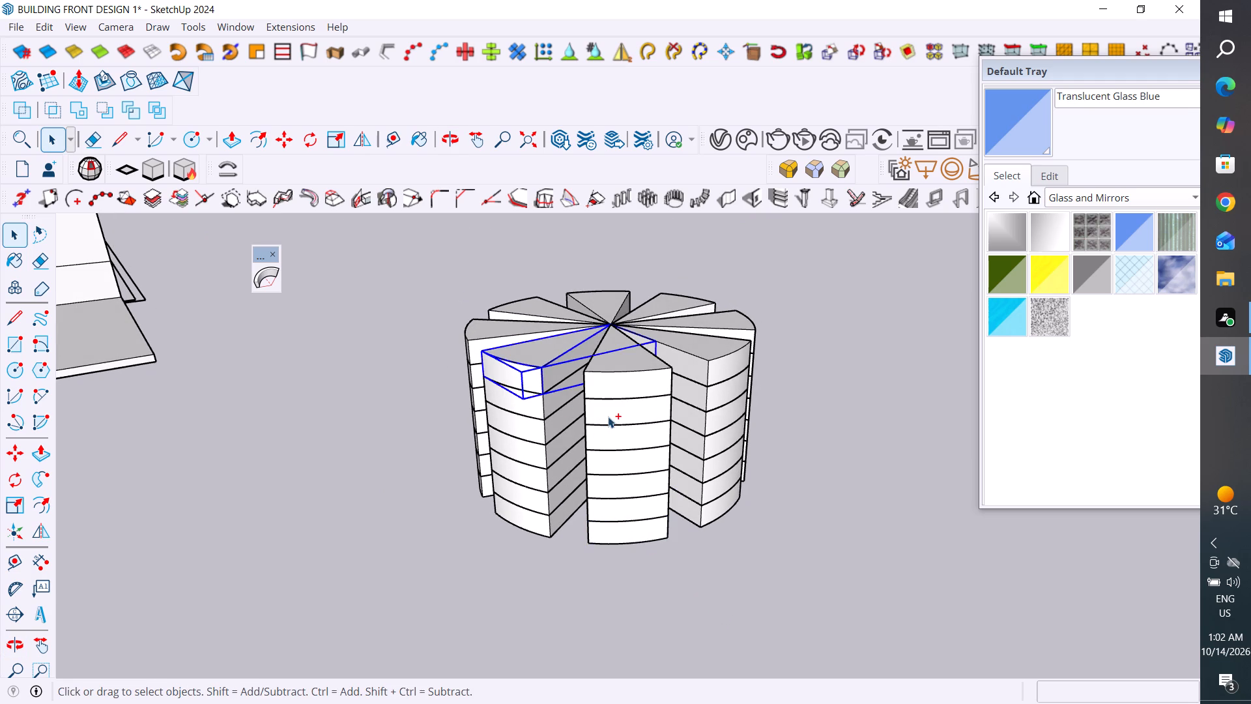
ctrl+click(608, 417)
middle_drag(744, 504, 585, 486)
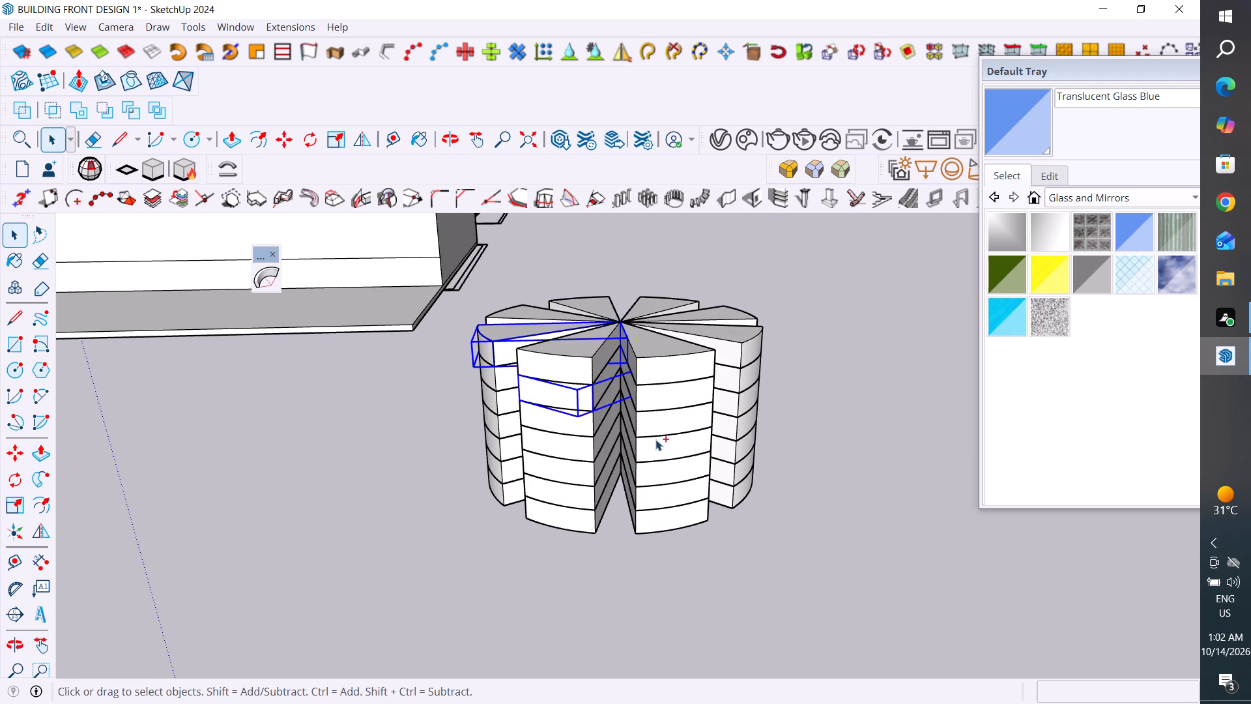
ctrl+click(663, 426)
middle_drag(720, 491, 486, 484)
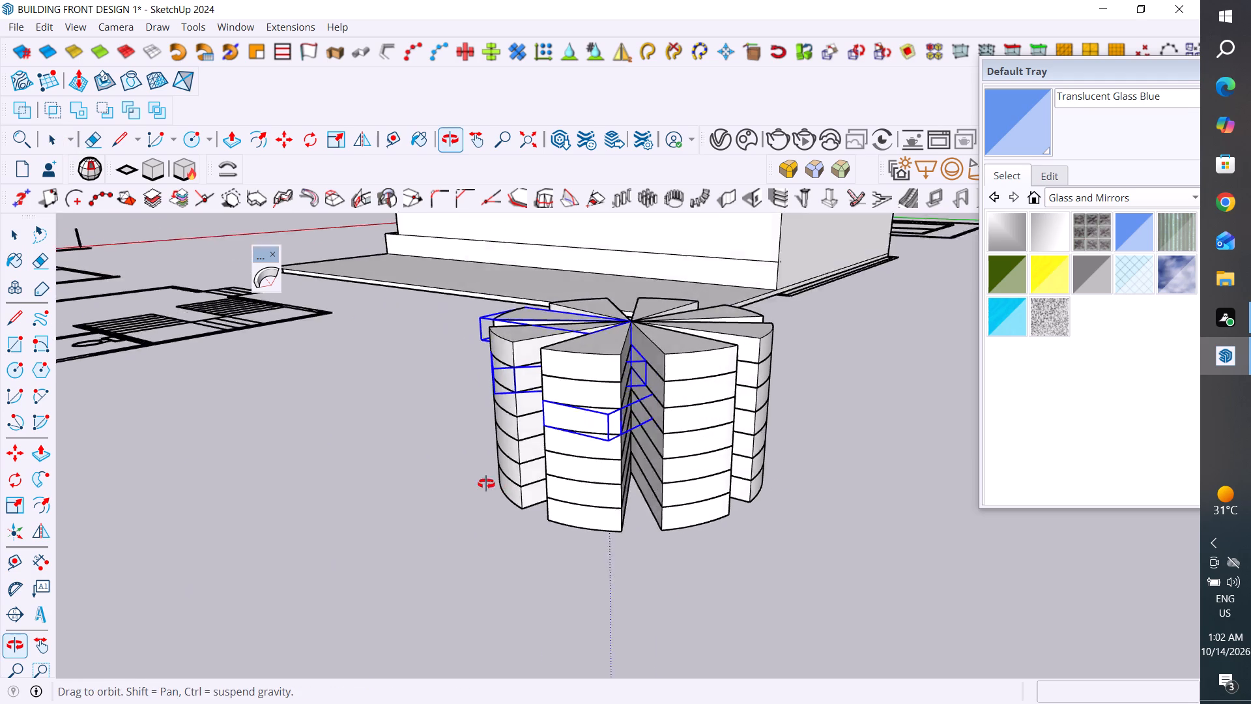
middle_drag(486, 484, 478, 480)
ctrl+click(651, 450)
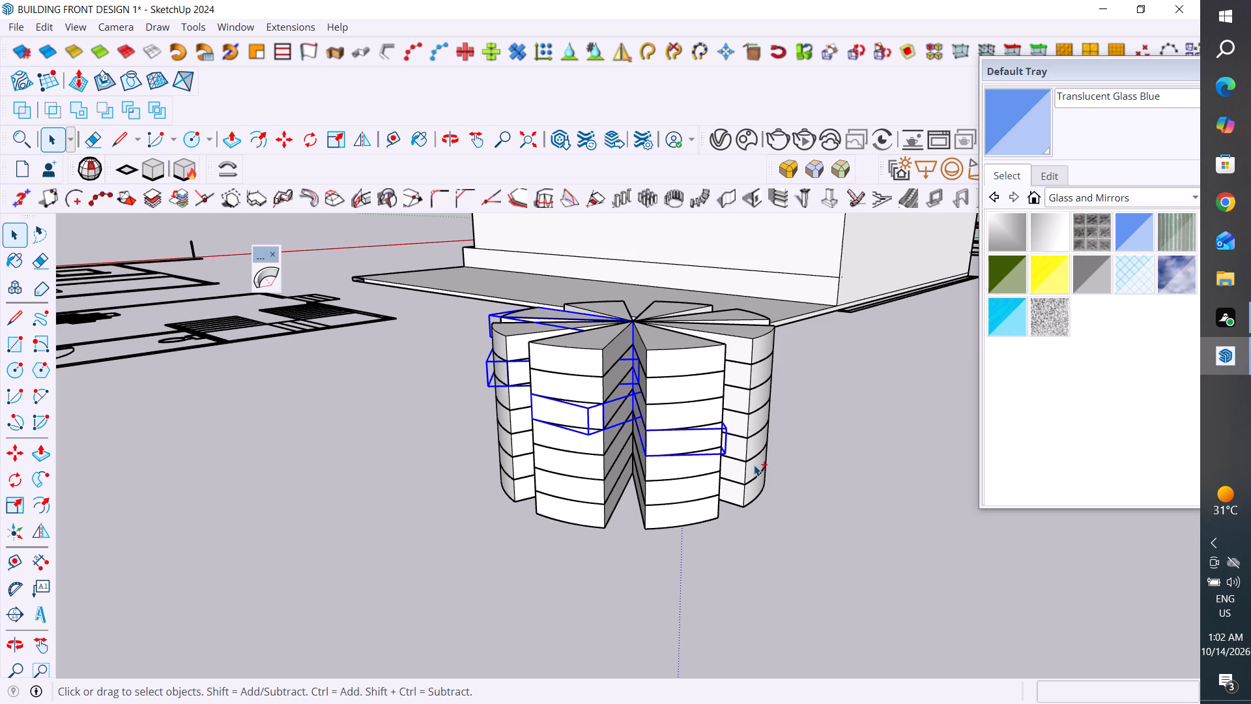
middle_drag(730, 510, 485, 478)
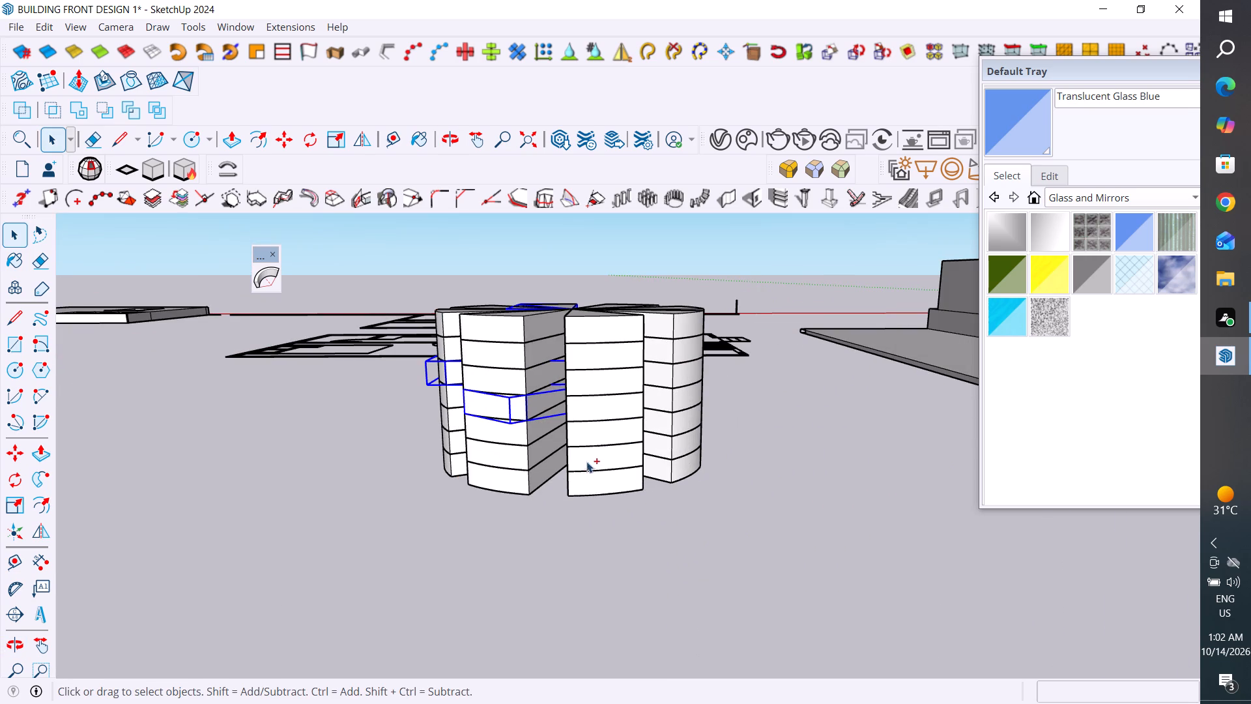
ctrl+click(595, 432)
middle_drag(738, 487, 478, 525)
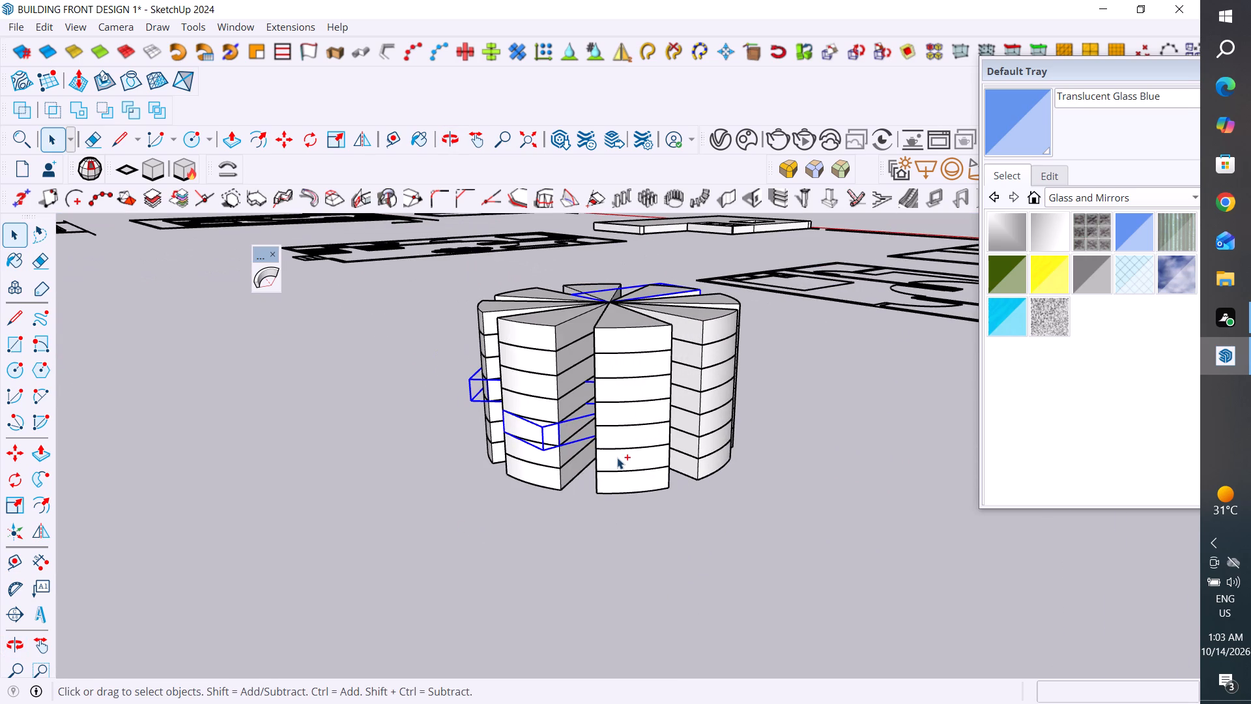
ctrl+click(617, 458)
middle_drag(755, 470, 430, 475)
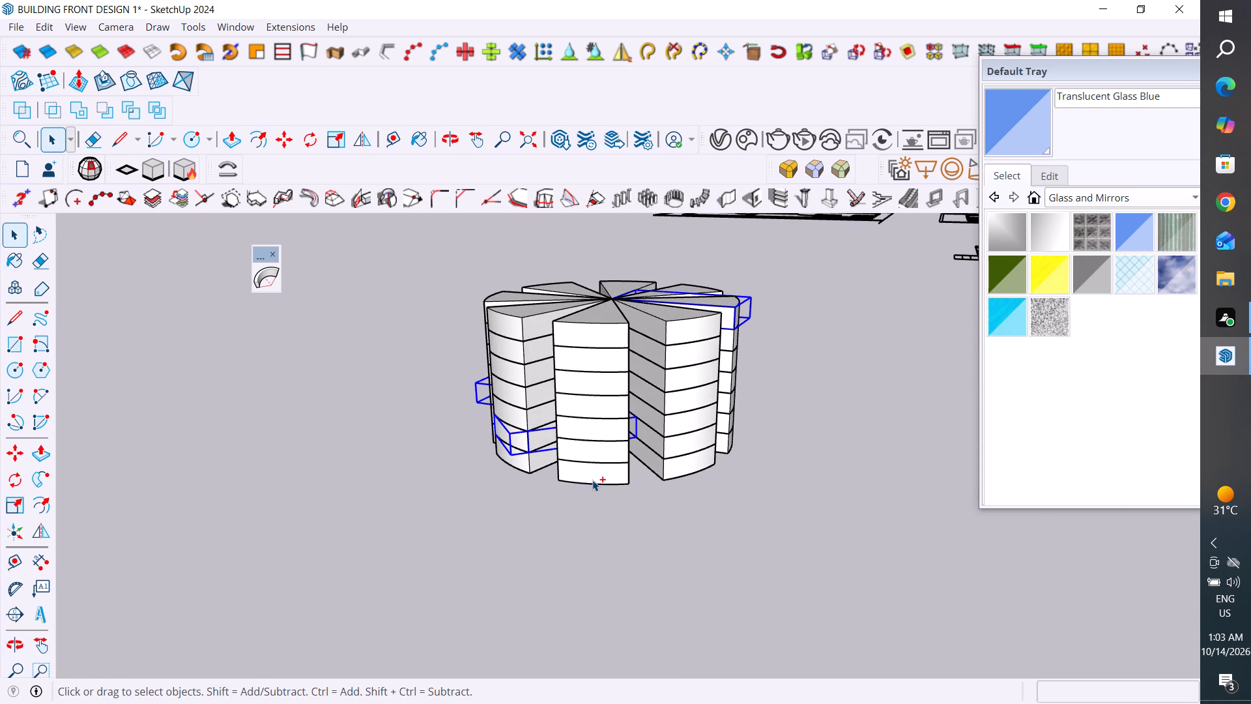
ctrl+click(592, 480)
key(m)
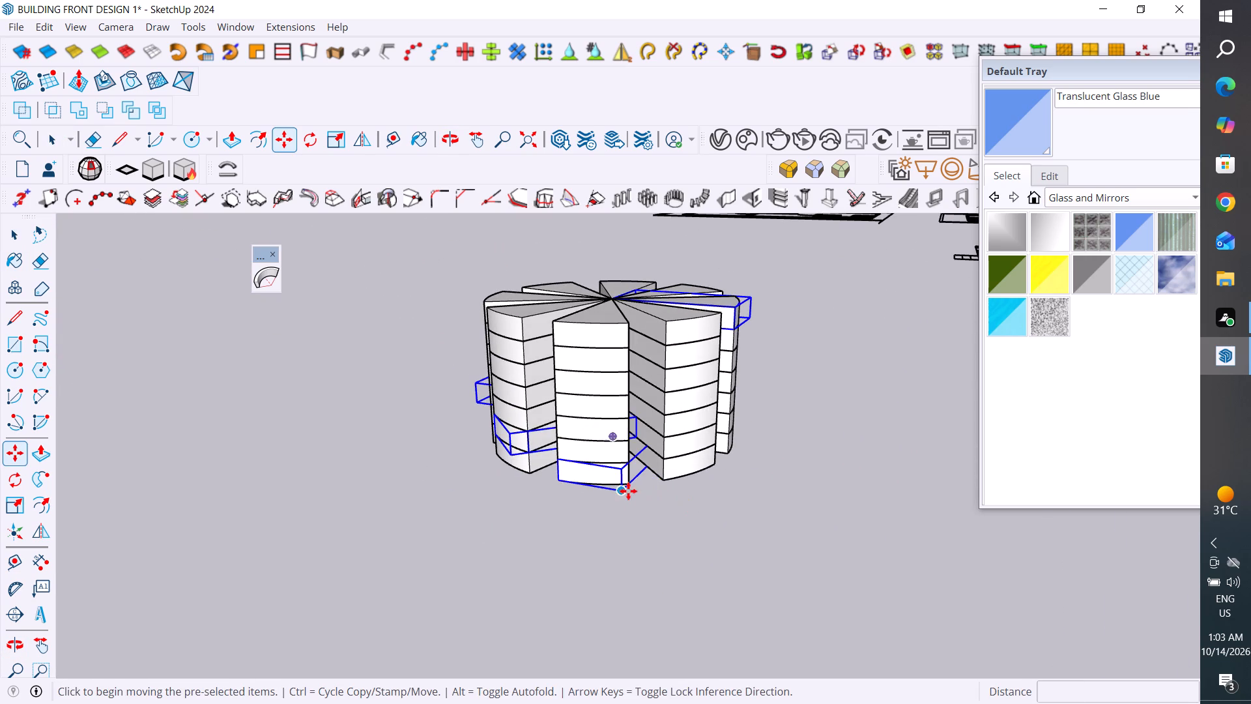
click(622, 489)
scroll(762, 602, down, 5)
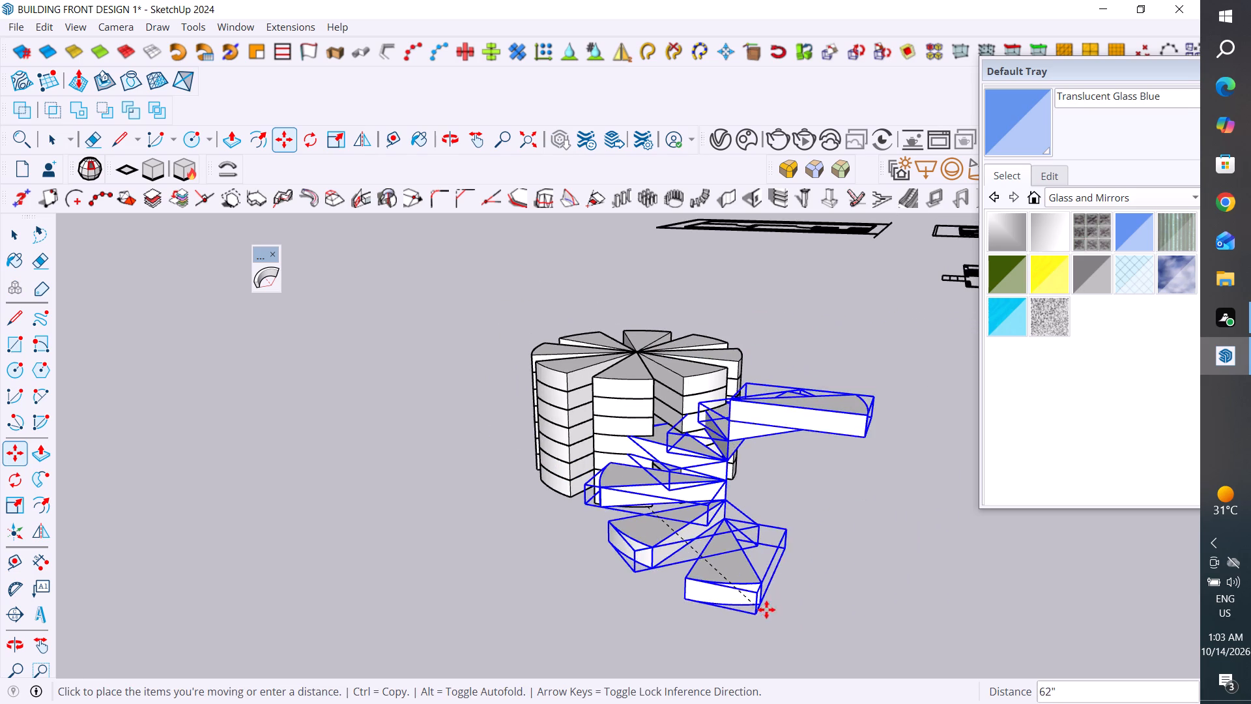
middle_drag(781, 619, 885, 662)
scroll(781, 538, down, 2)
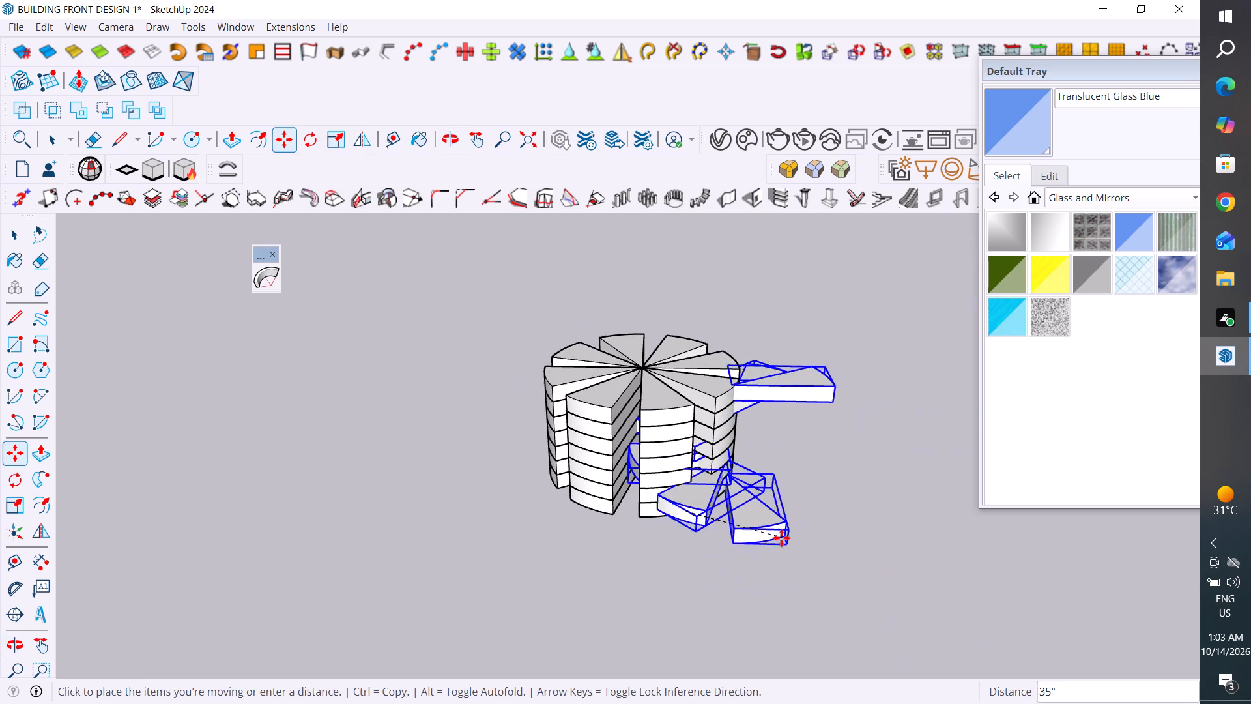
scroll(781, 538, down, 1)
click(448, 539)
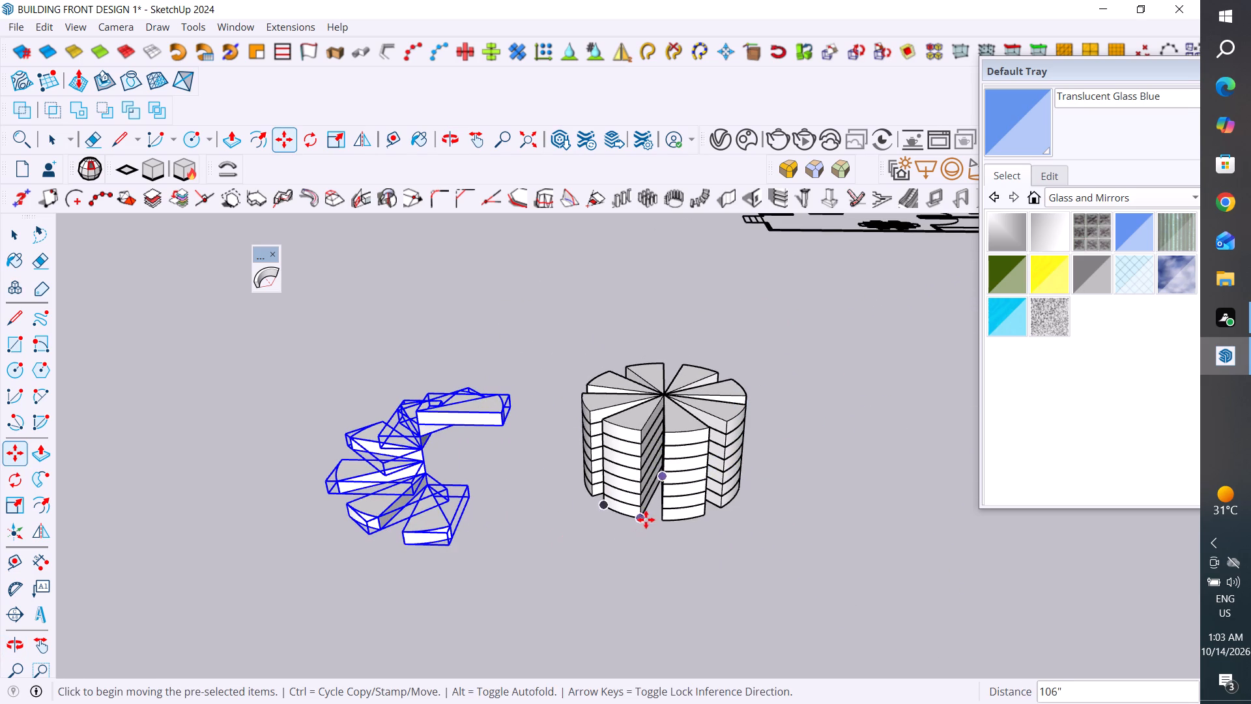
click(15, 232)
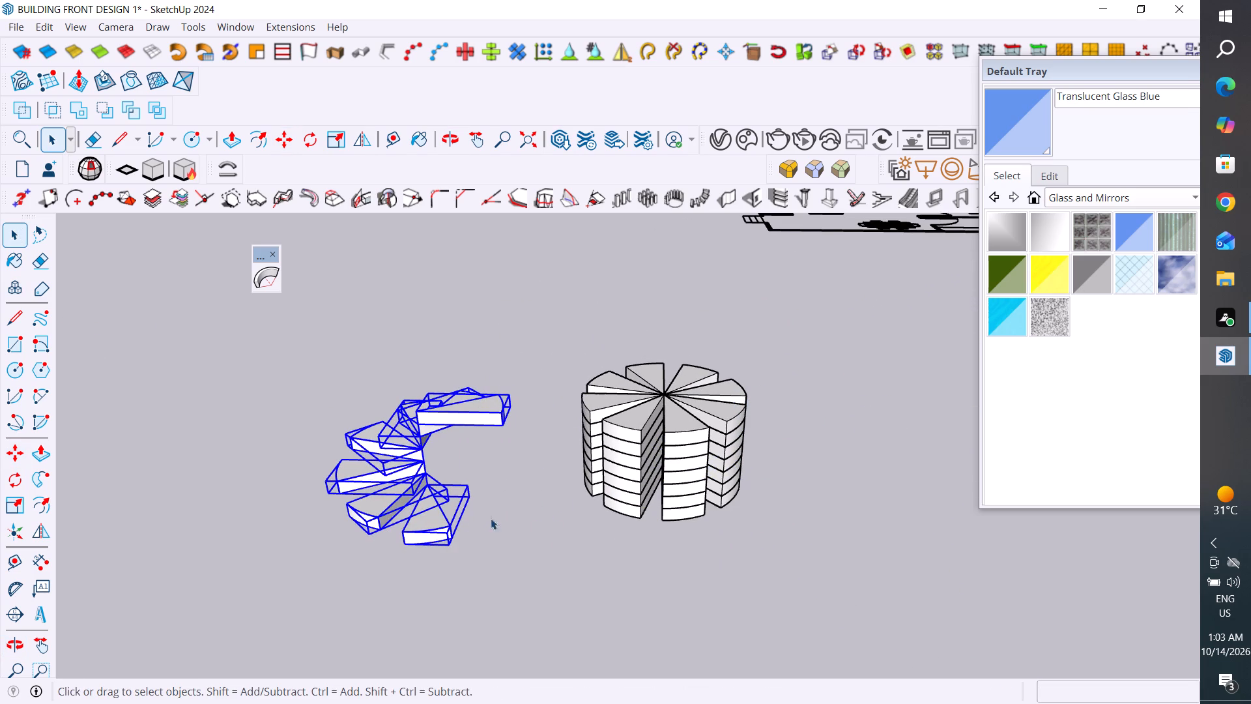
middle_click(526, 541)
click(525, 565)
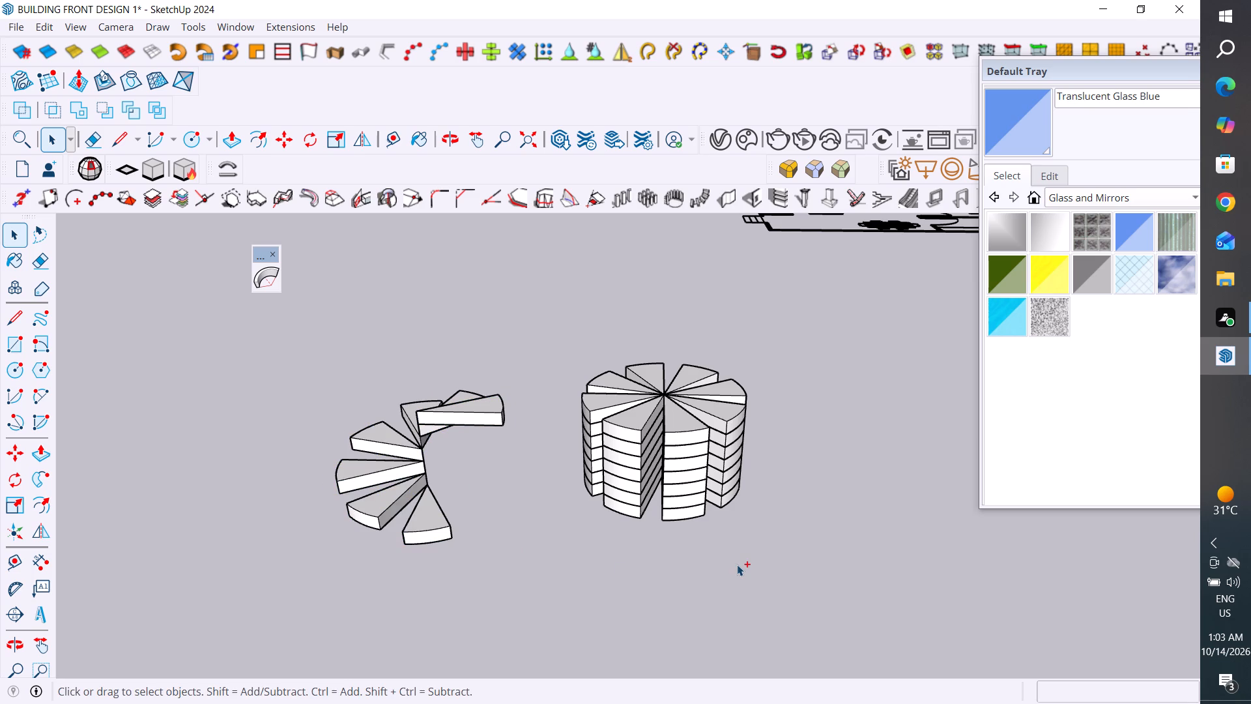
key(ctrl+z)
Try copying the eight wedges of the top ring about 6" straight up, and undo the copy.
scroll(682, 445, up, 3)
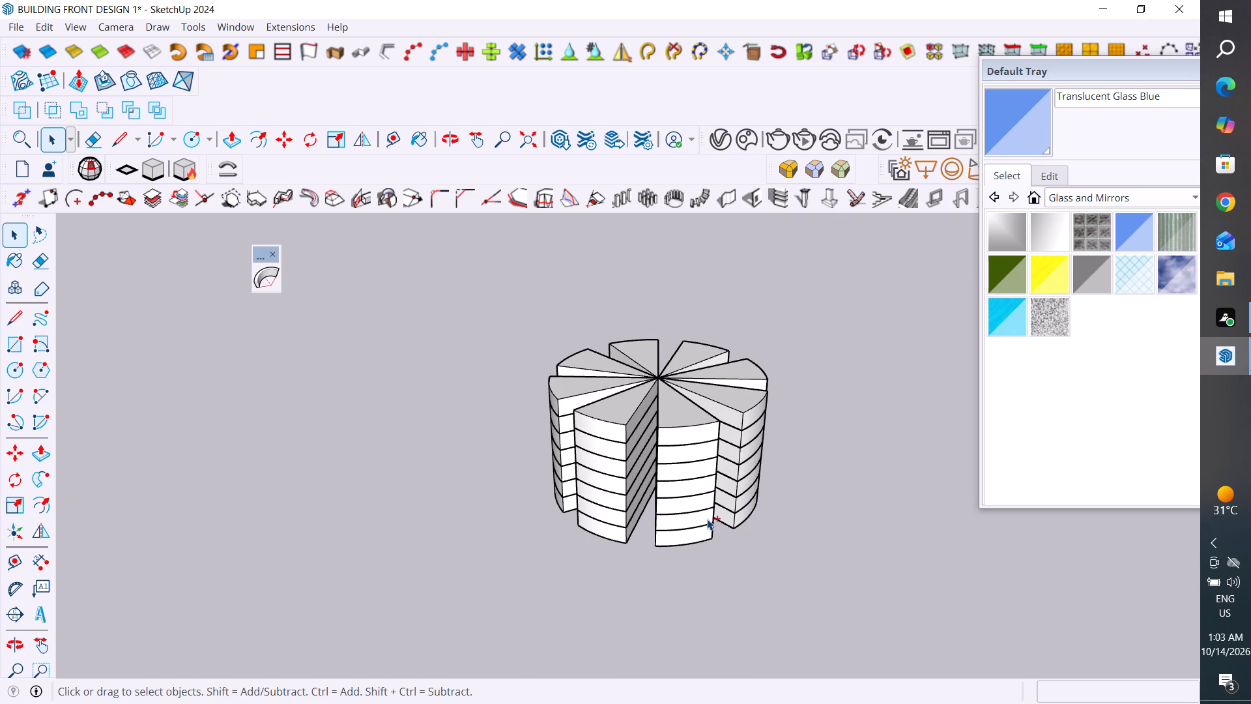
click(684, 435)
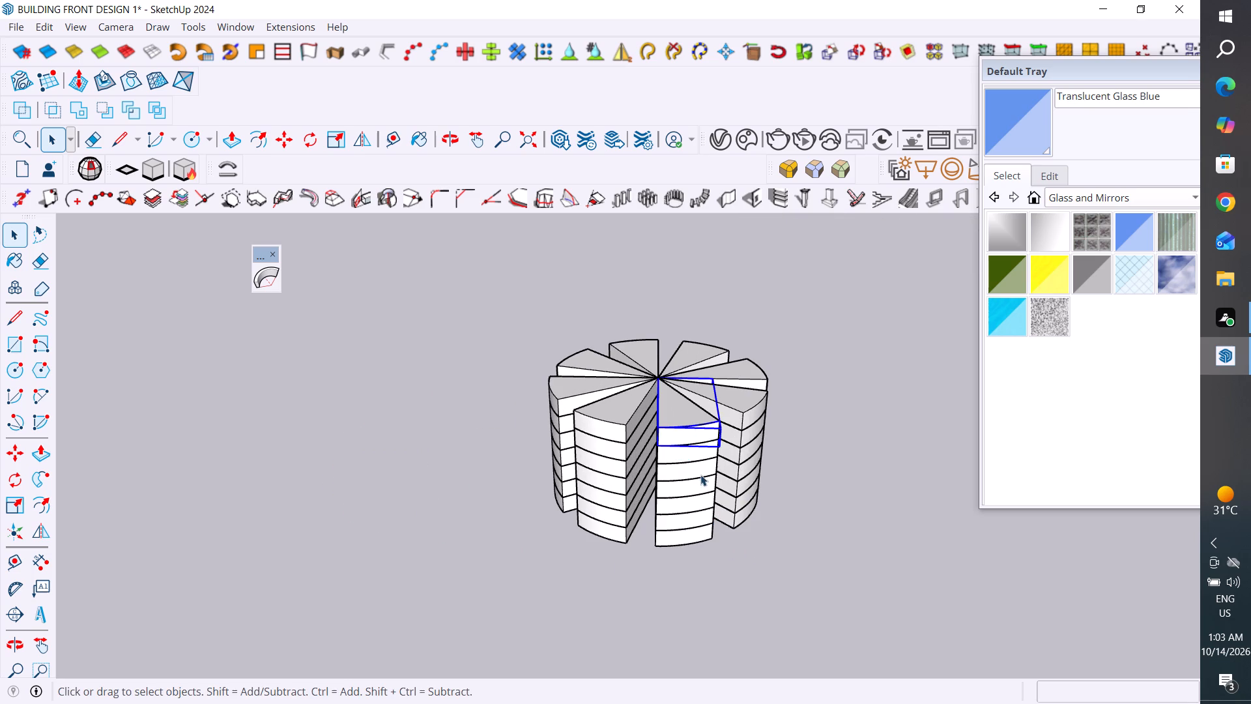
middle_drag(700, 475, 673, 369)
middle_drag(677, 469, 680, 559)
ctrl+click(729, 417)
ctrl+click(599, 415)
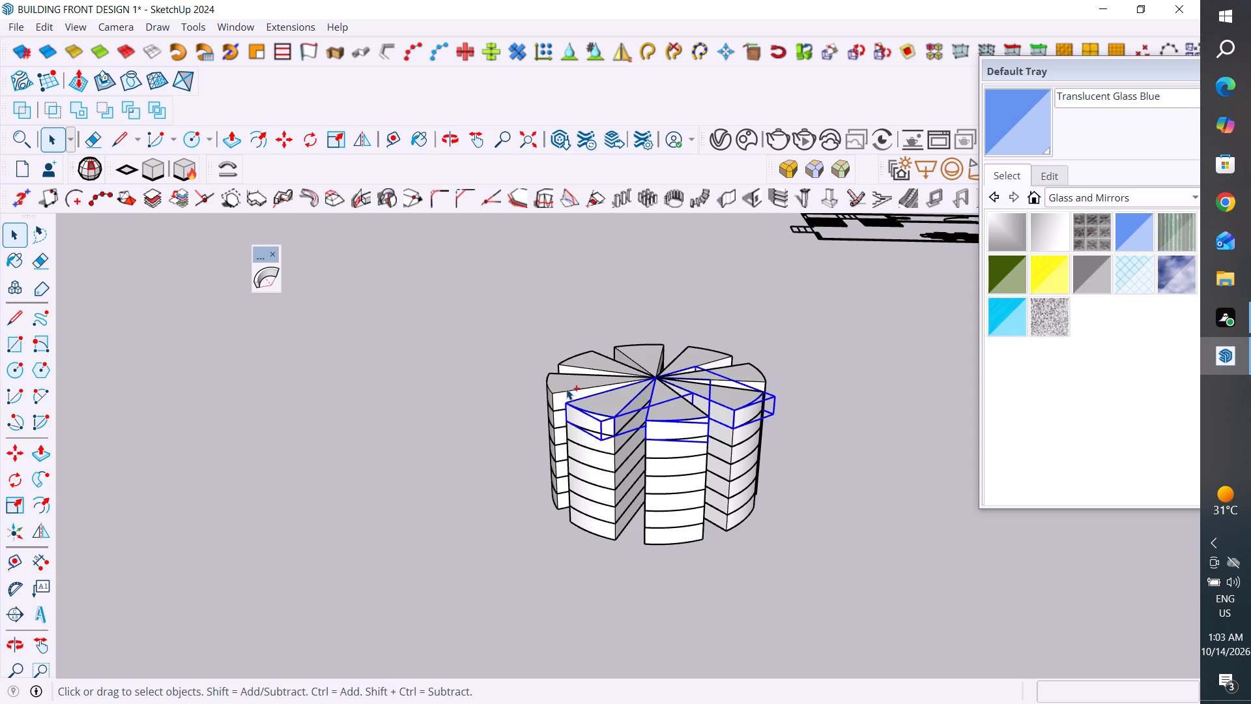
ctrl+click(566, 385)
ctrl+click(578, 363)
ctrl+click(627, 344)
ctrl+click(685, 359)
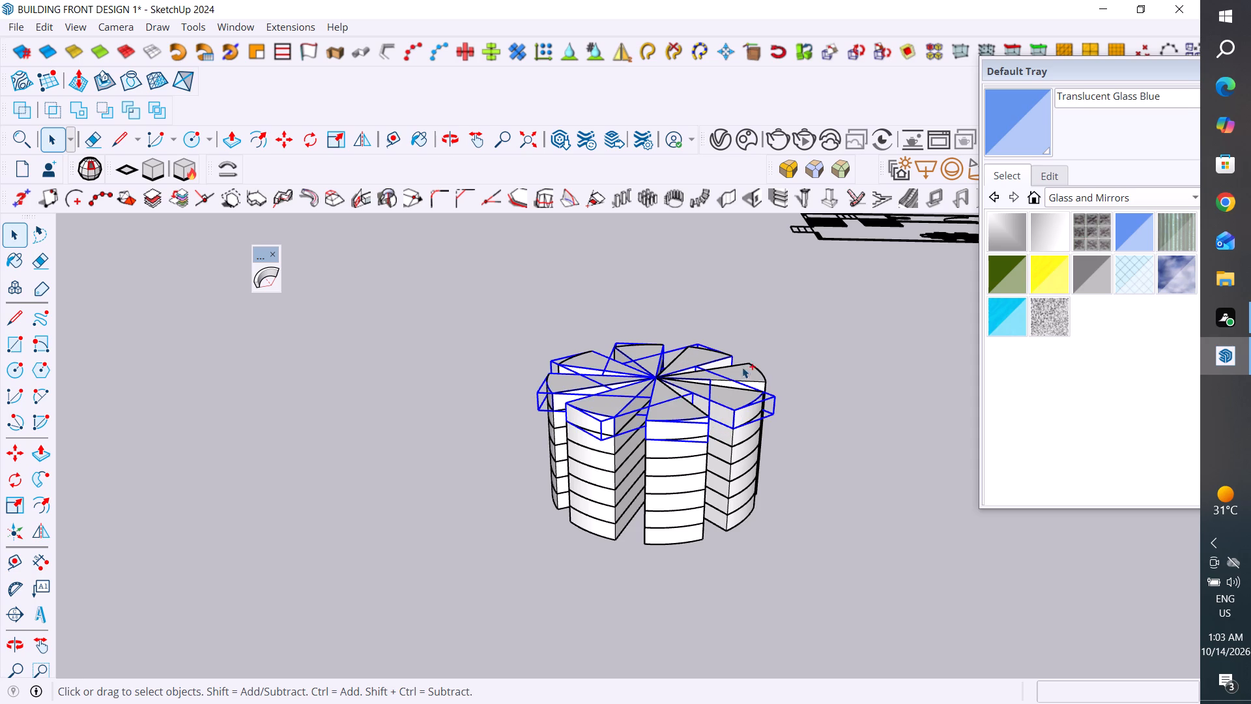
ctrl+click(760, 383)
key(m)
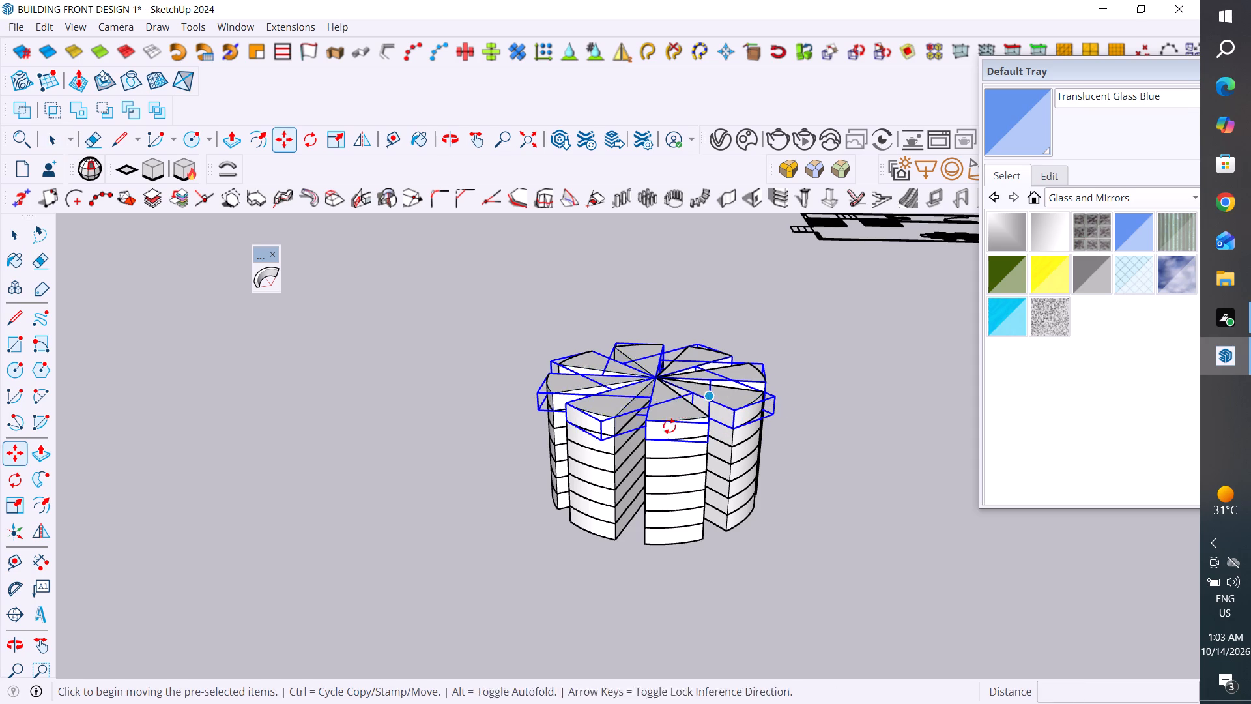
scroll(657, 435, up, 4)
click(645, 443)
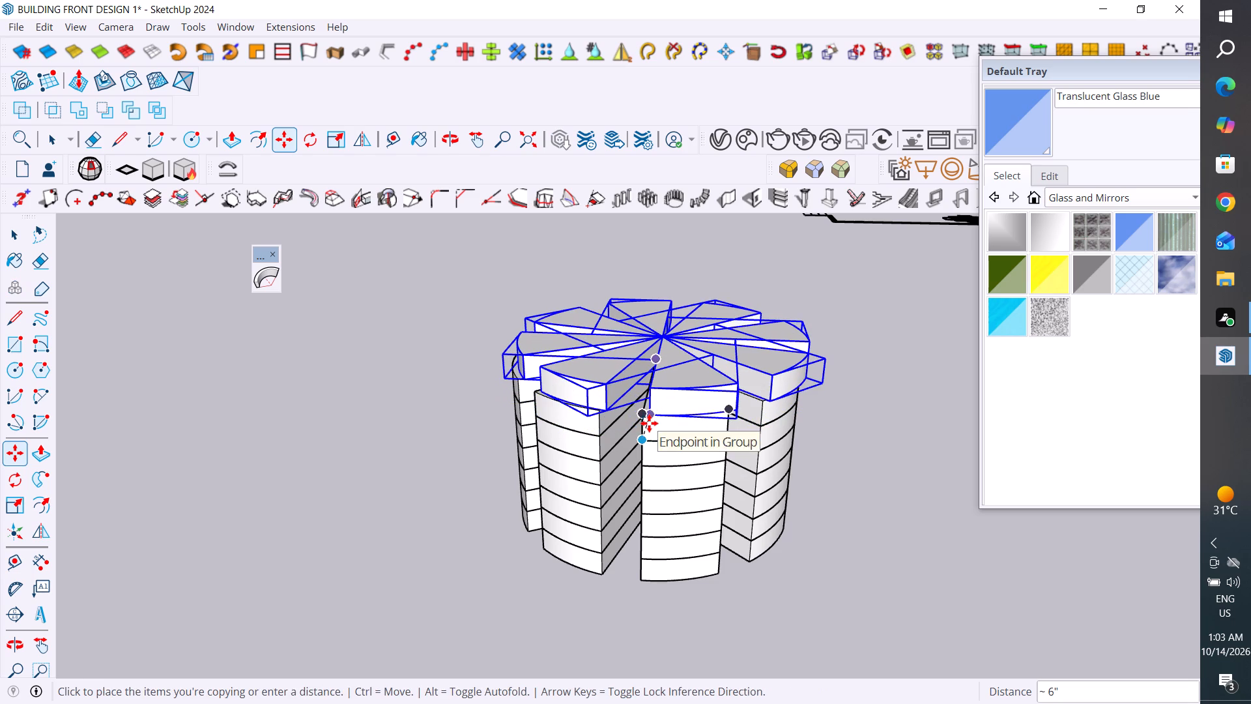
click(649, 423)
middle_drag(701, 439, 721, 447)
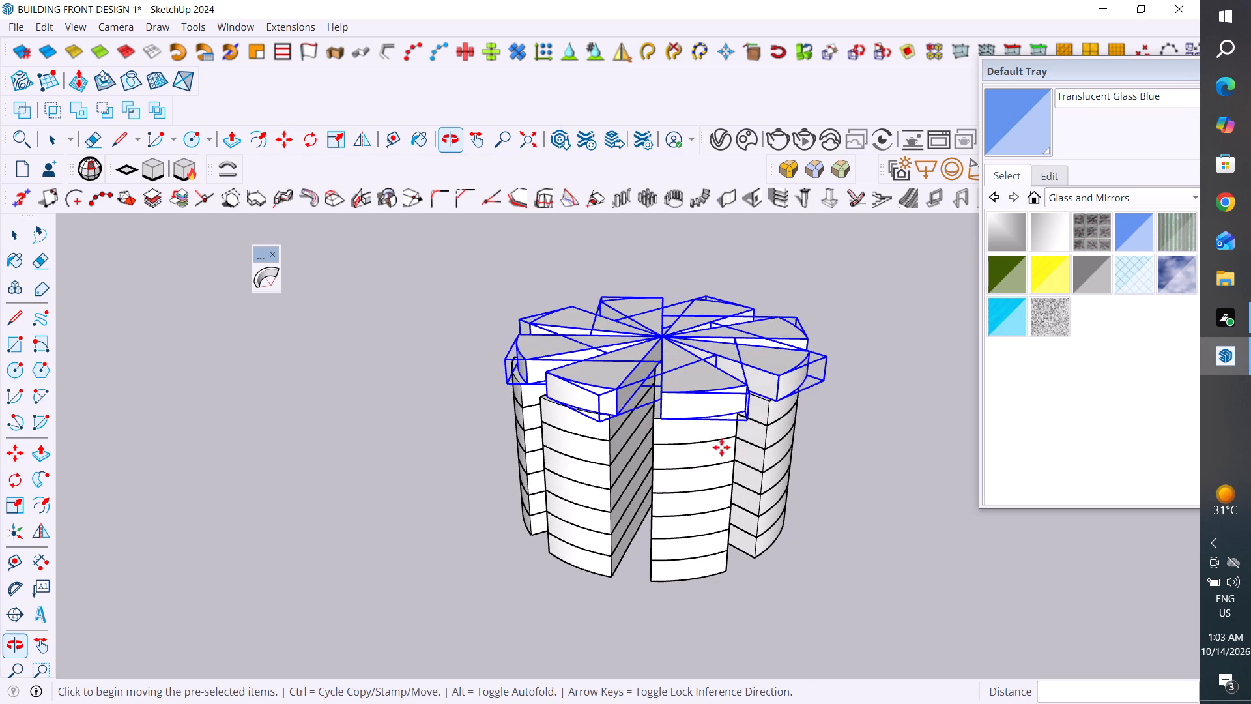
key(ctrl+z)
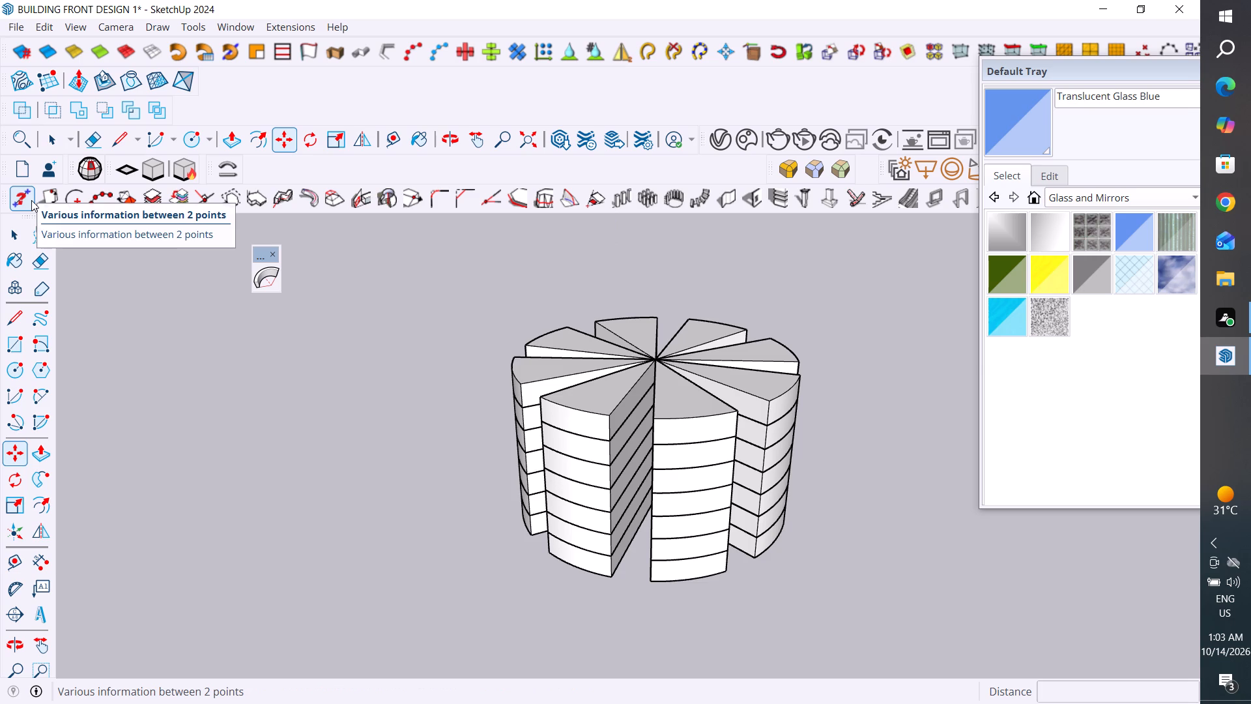
Select the eight wedges of the stack's top ring and copy them 6" straight up as a new layer.
click(19, 241)
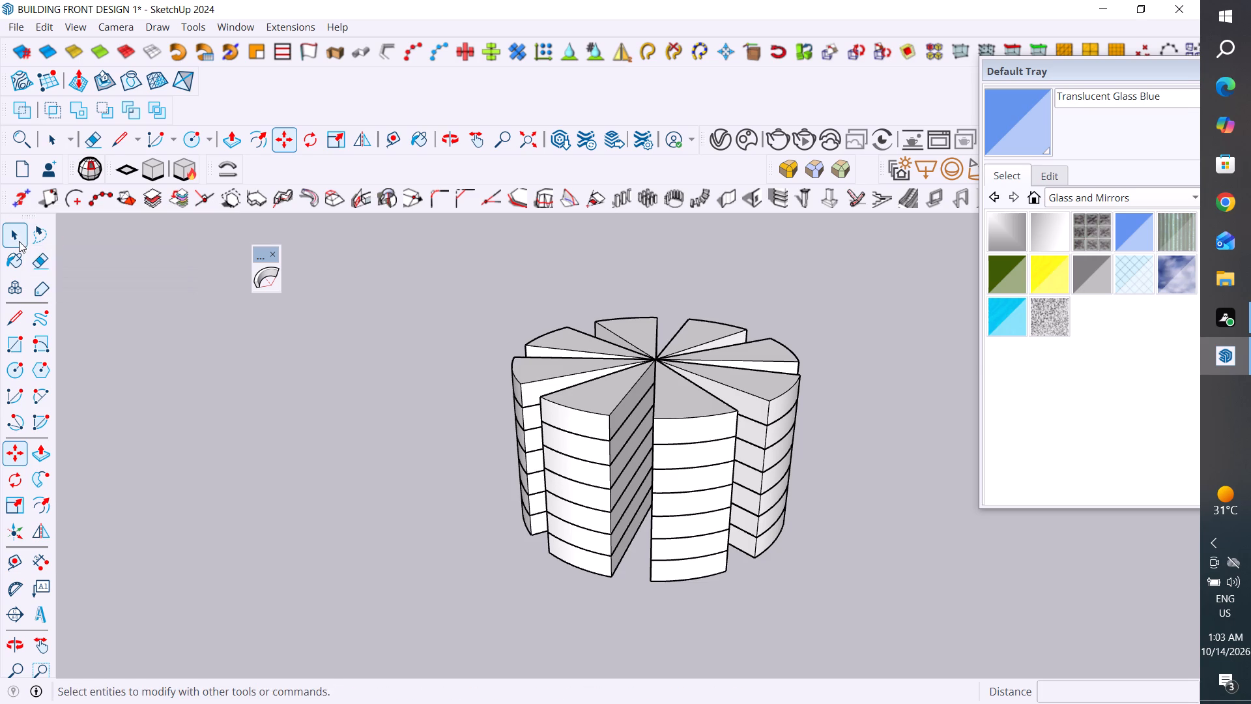
click(312, 379)
middle_drag(665, 368, 395, 319)
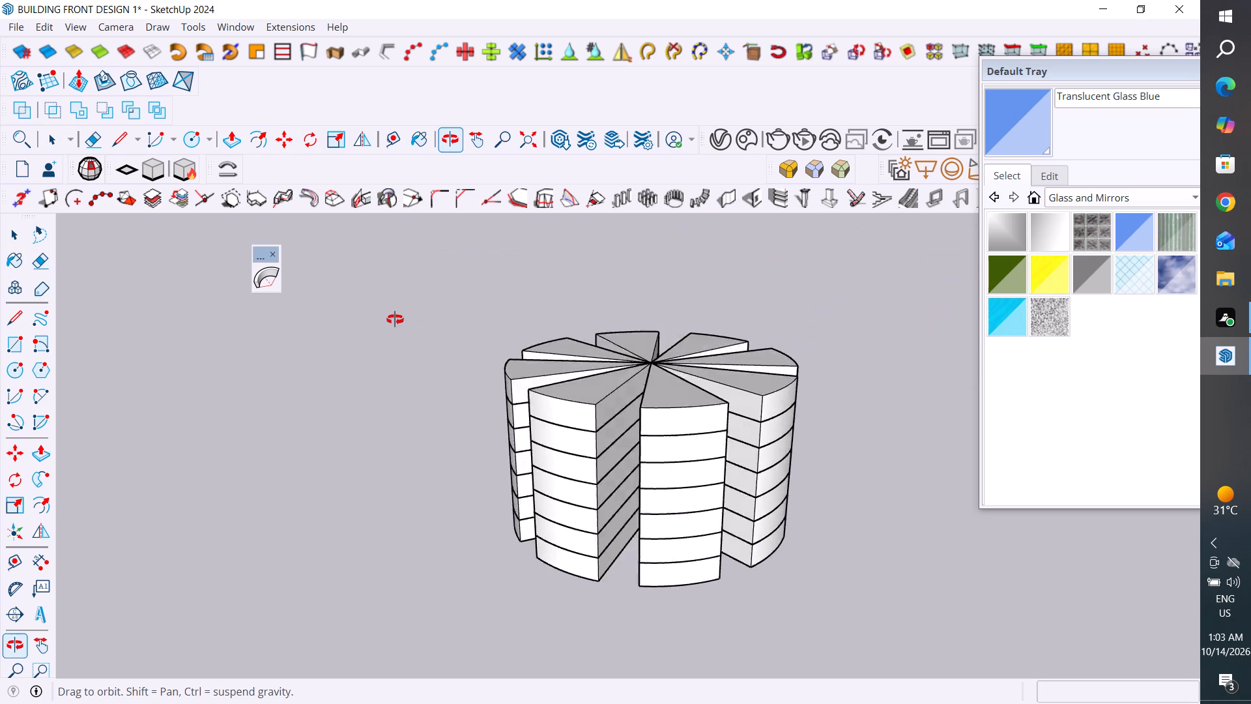
middle_drag(395, 319, 392, 313)
click(647, 389)
ctrl+click(560, 381)
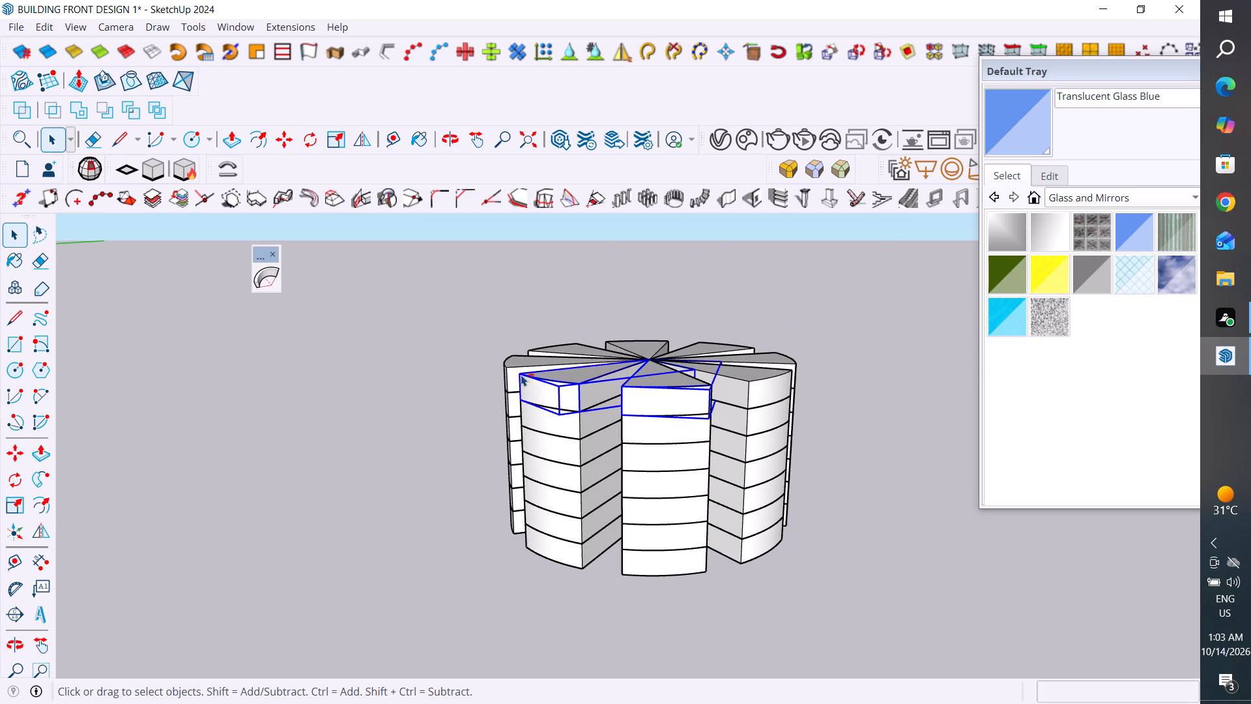
ctrl+click(515, 371)
middle_drag(587, 417, 644, 418)
middle_drag(586, 389, 584, 447)
scroll(584, 447, up, 1)
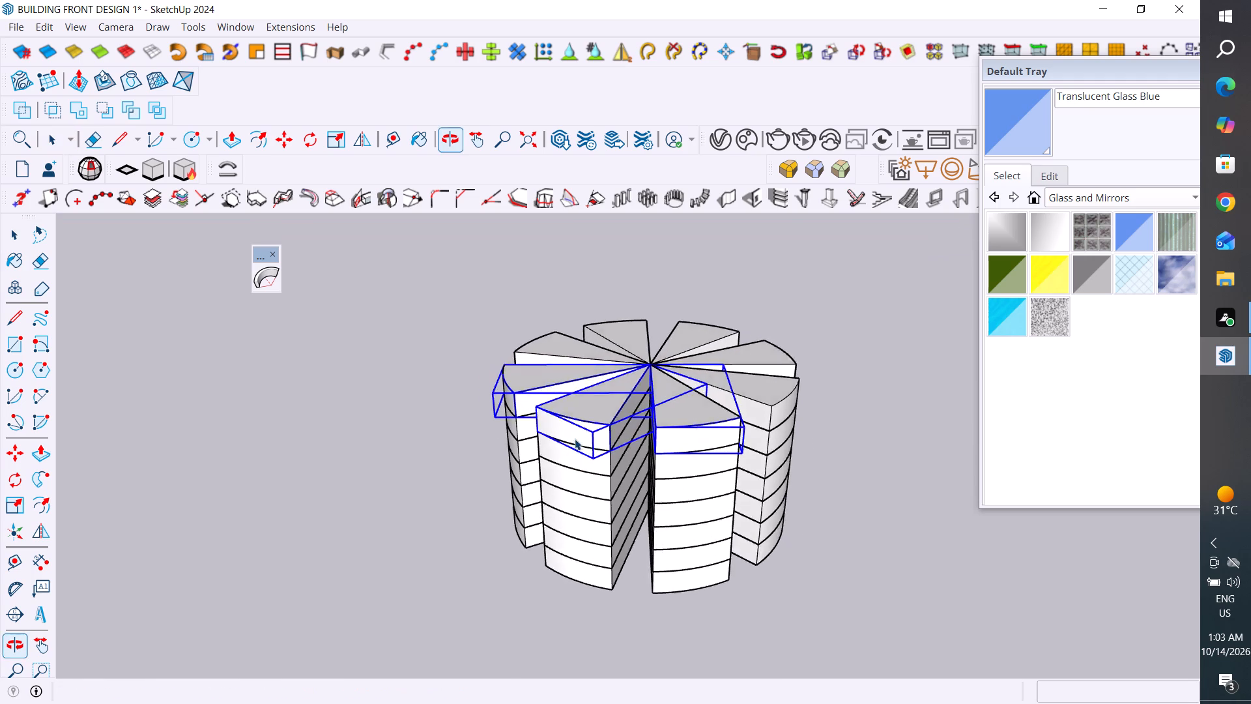
ctrl+click(543, 347)
ctrl+click(631, 329)
ctrl+click(695, 329)
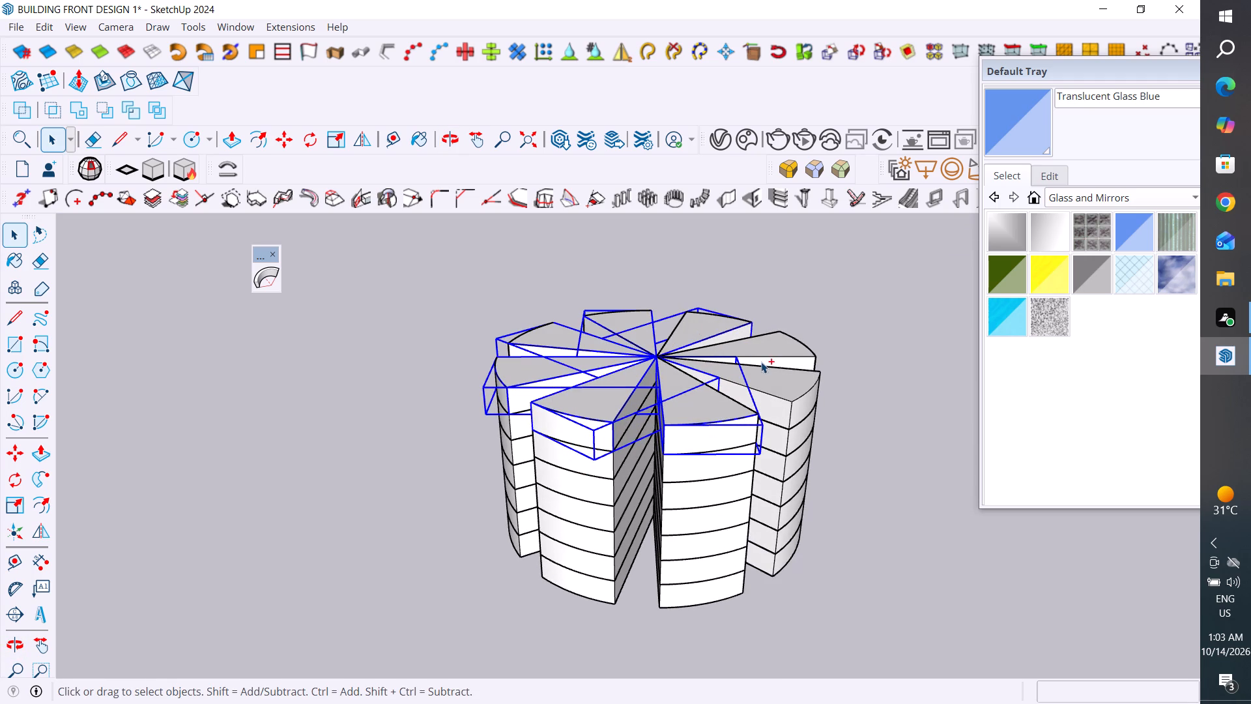
ctrl+click(761, 362)
ctrl+click(787, 395)
middle_drag(702, 478, 697, 434)
key(m)
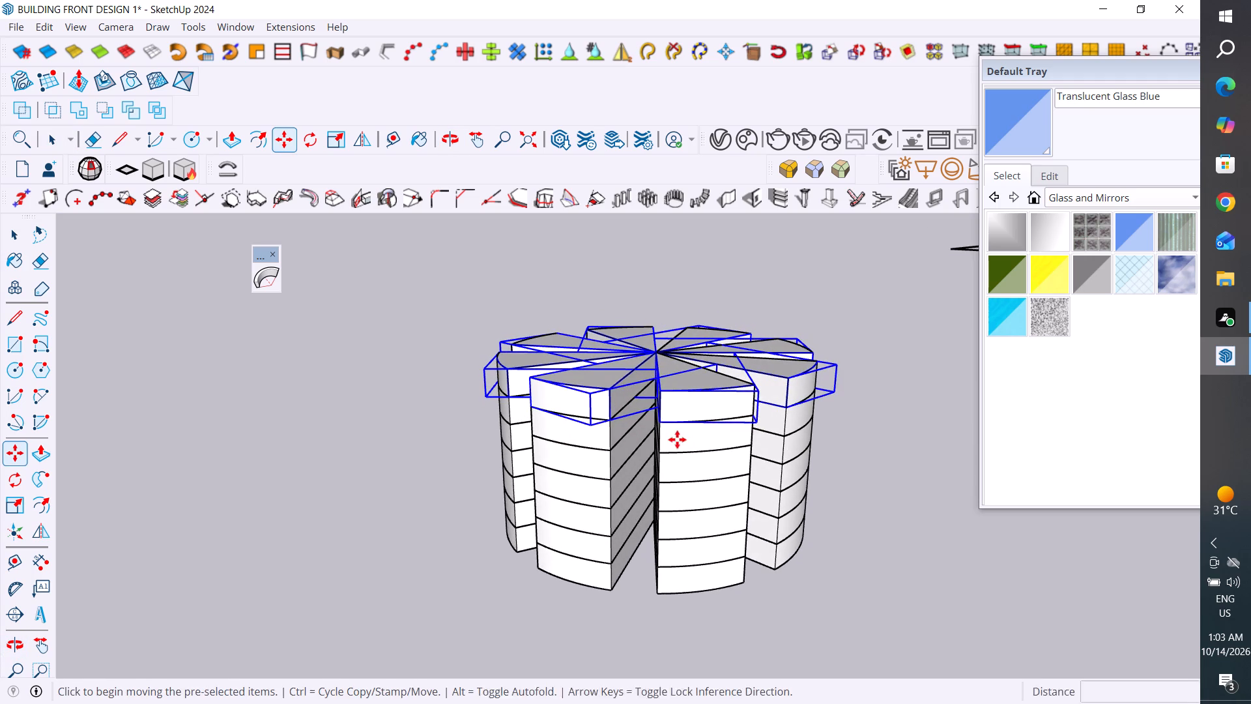
click(659, 422)
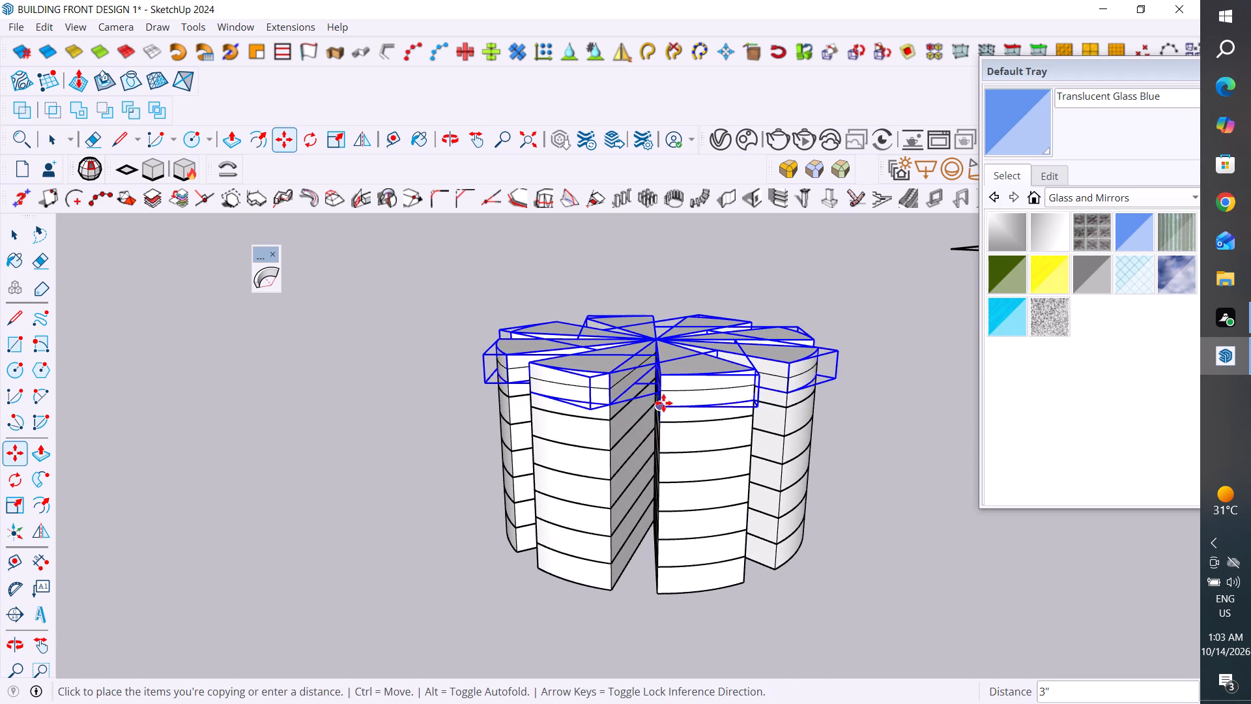
scroll(663, 398, up, 4)
click(663, 398)
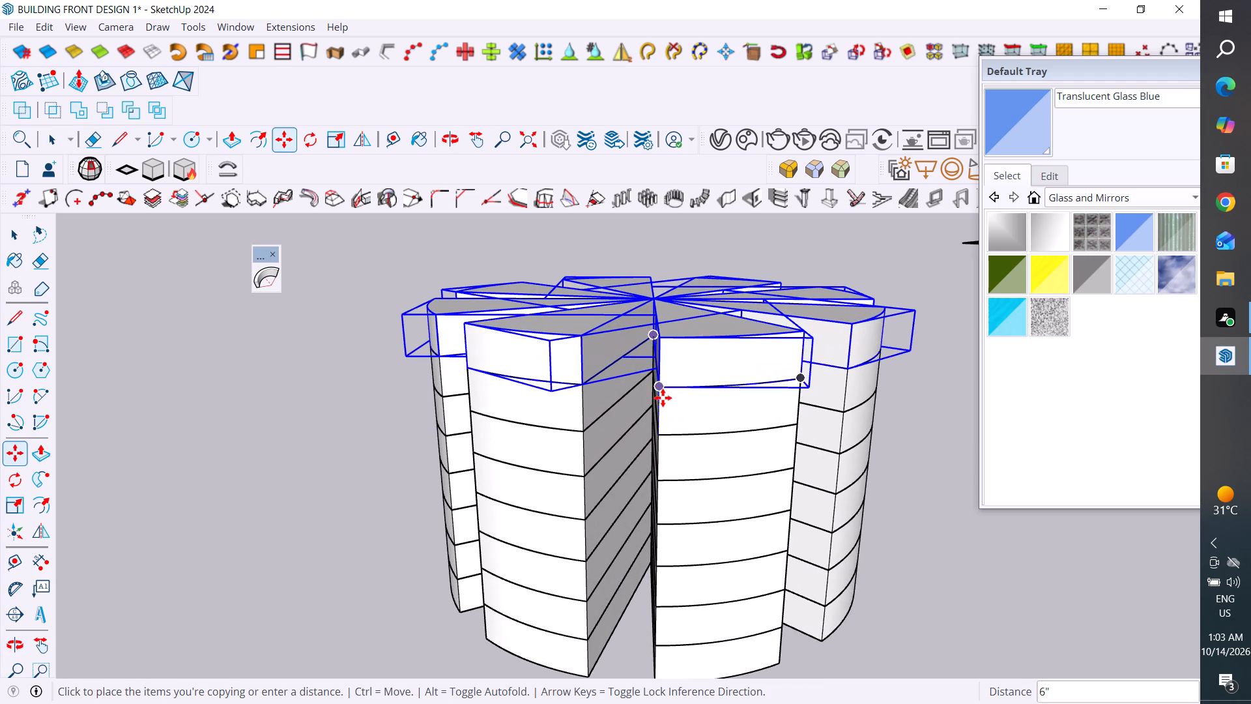
Stack three more copies of the wedge ring, each 6" straight above the one before, and clear the selection.
key(m)
click(663, 398)
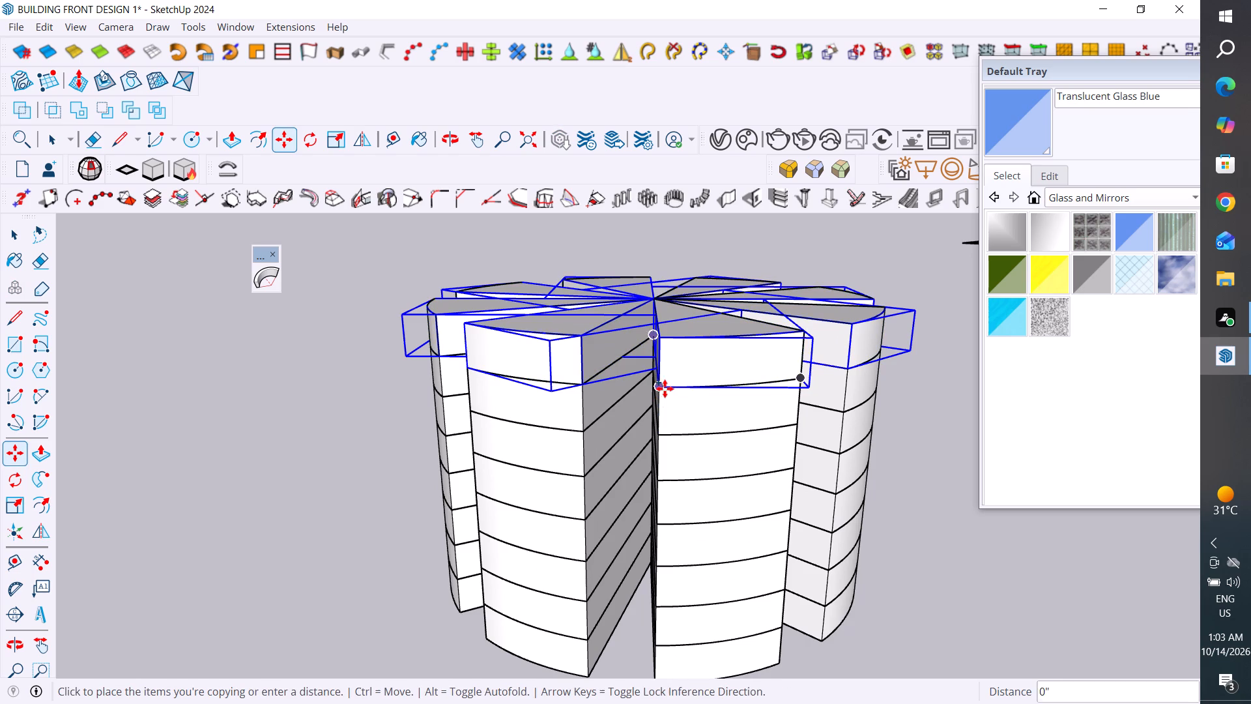
click(662, 342)
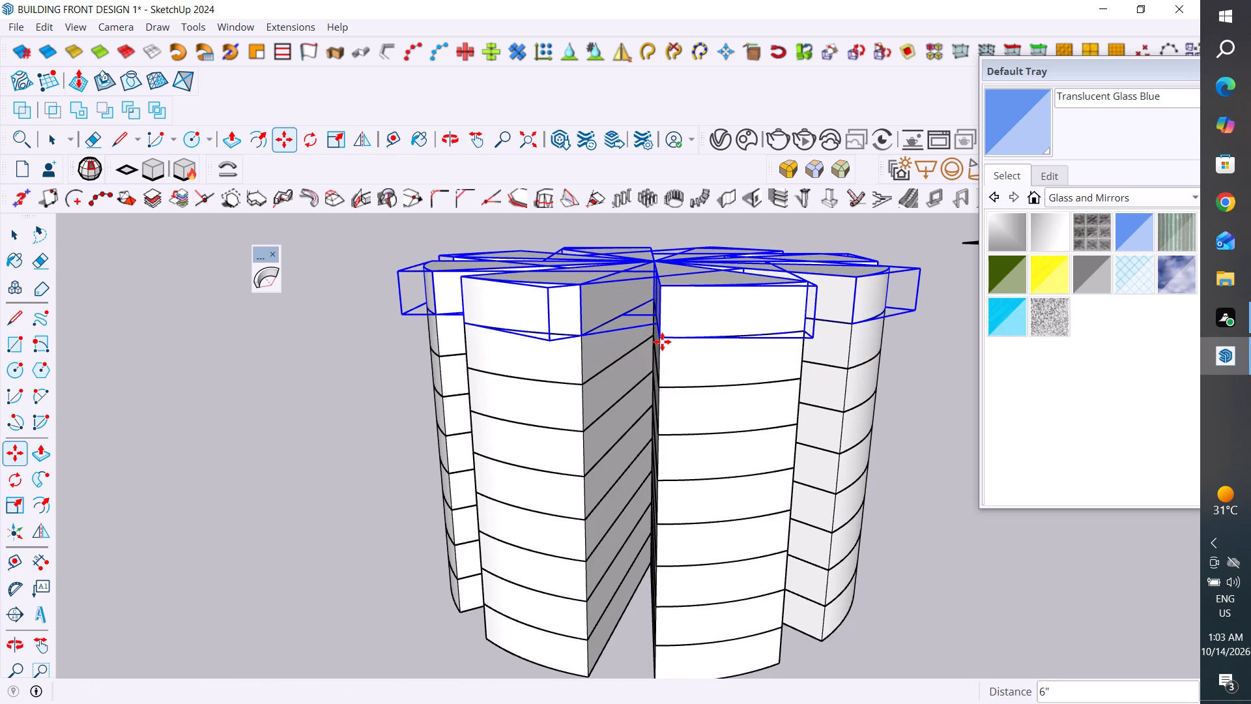
key(m)
click(662, 342)
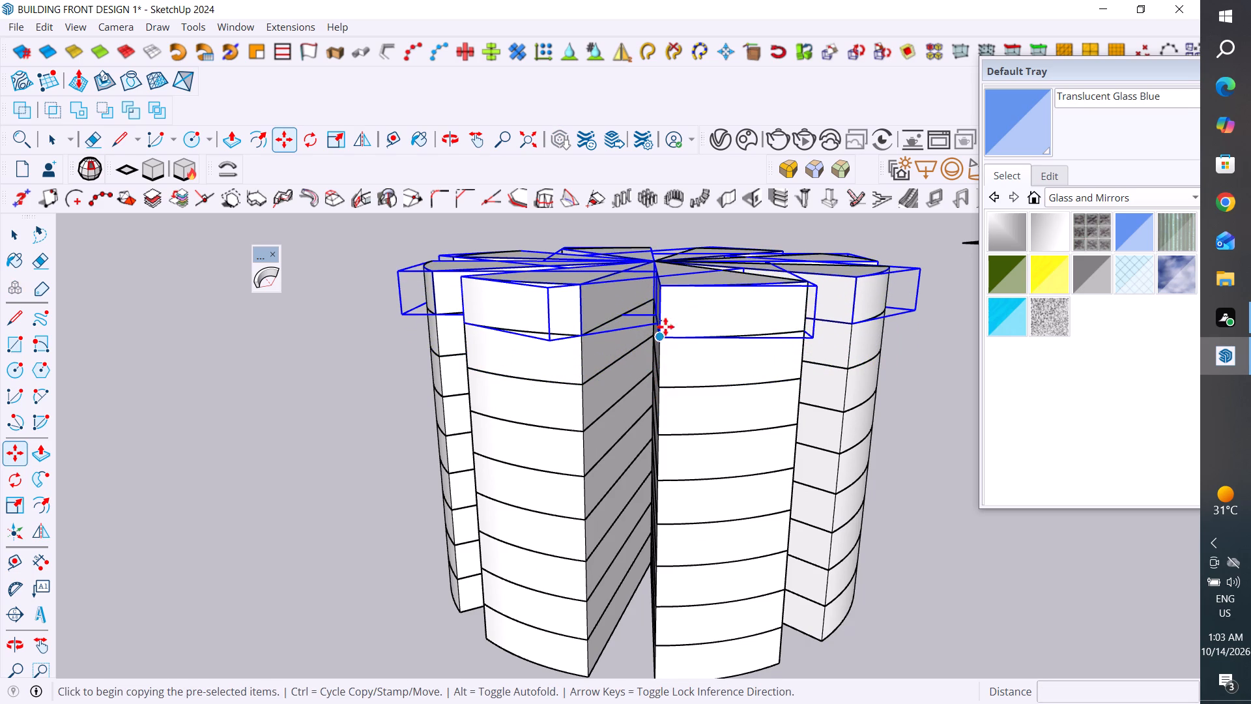
click(663, 286)
key(m)
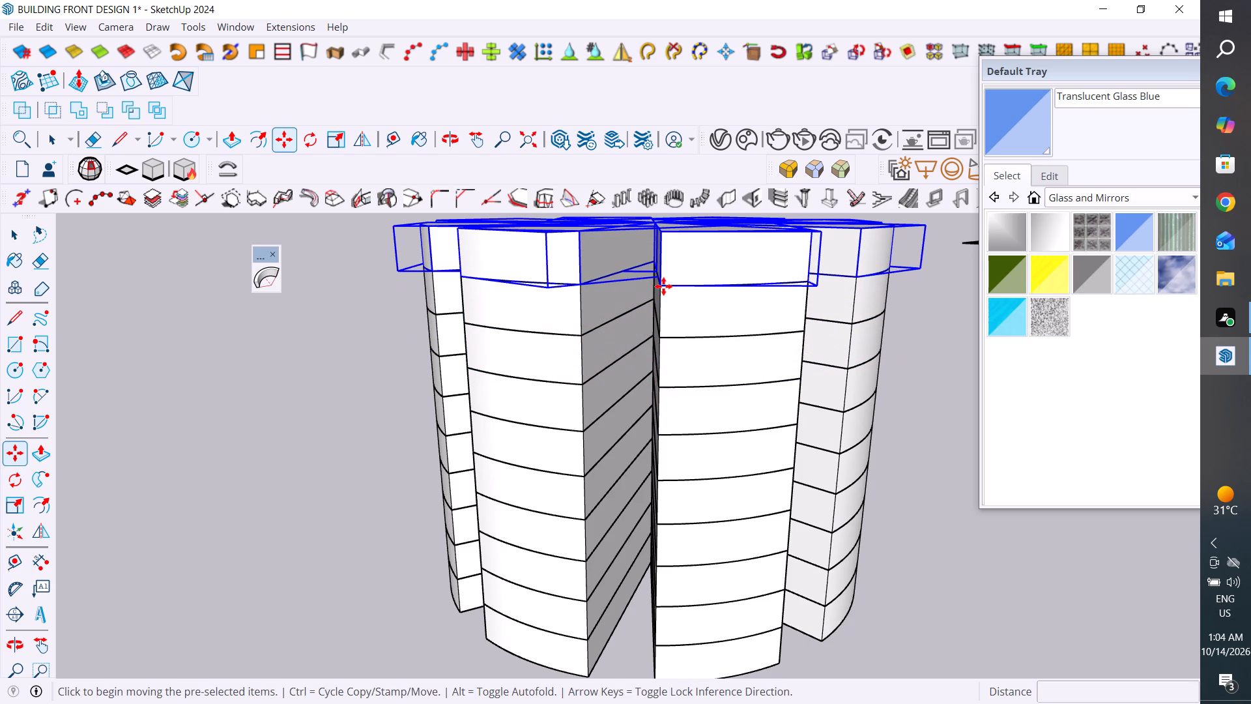
click(663, 286)
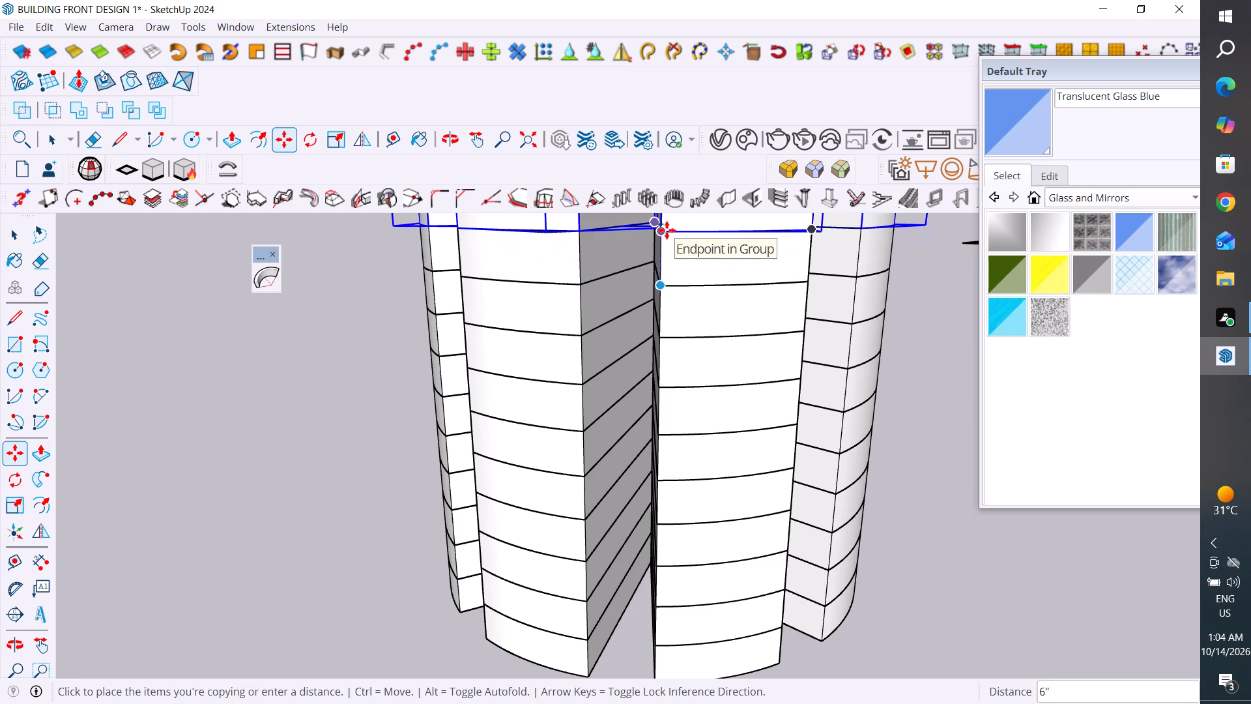
click(667, 230)
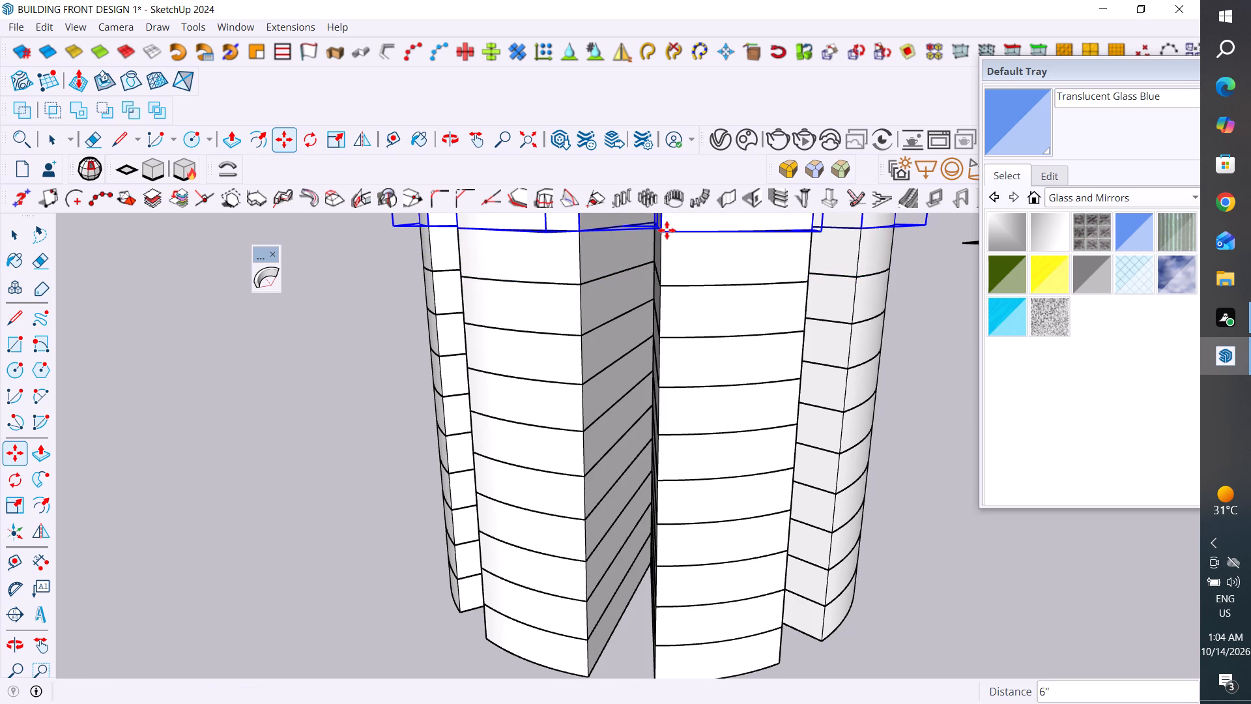
click(7, 234)
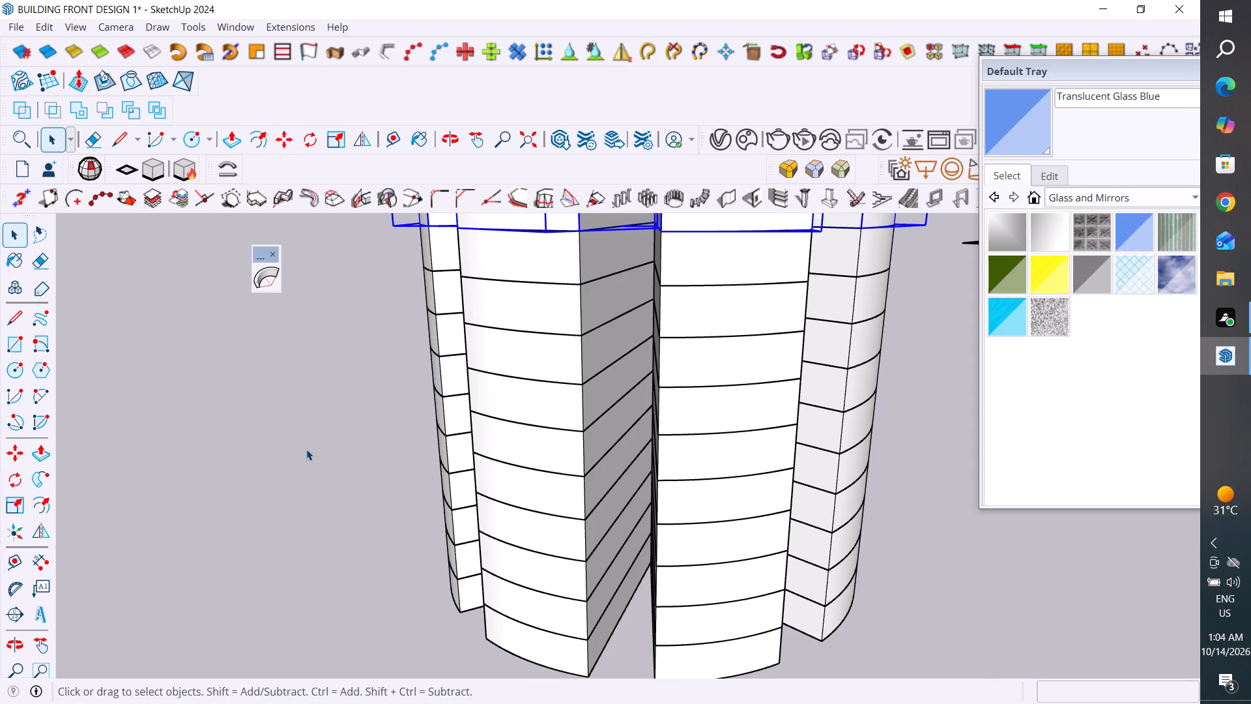
scroll(306, 449, down, 6)
middle_drag(636, 536, 614, 538)
click(614, 538)
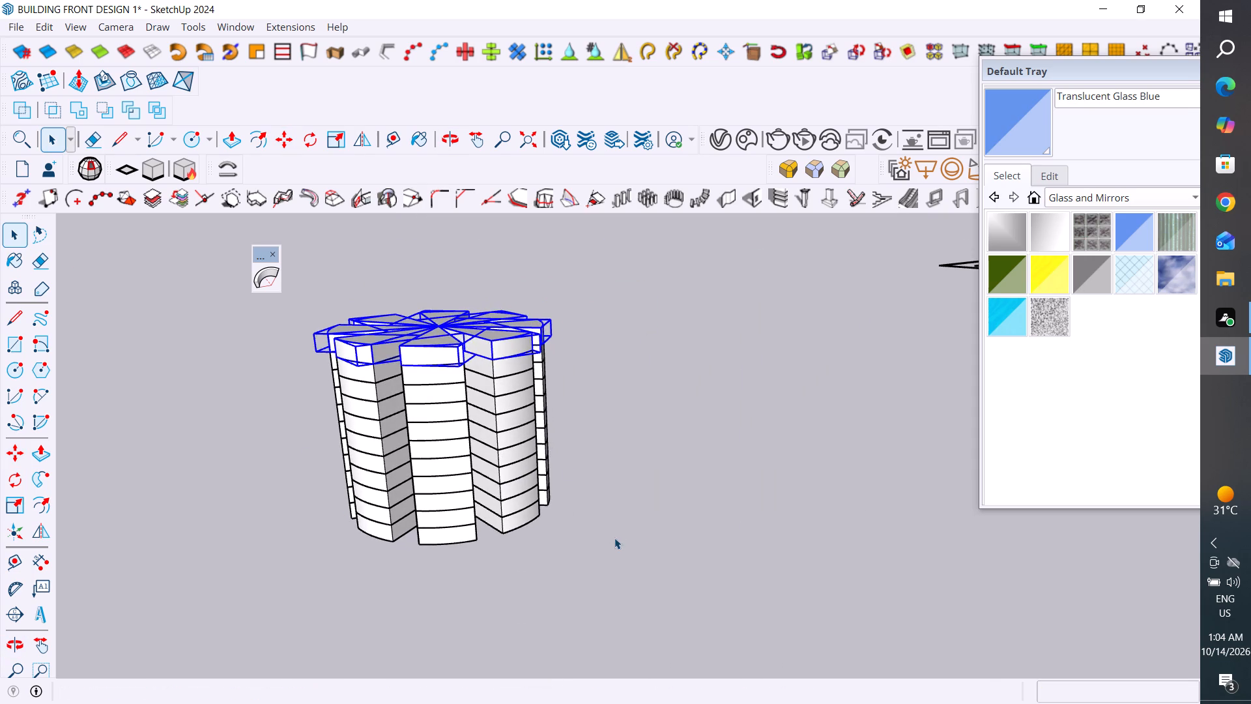
Select six neighbouring wedges spiralling down from the top layer, stepping one layer lower with each wedge.
click(446, 353)
scroll(498, 390, up, 3)
middle_drag(545, 430, 495, 444)
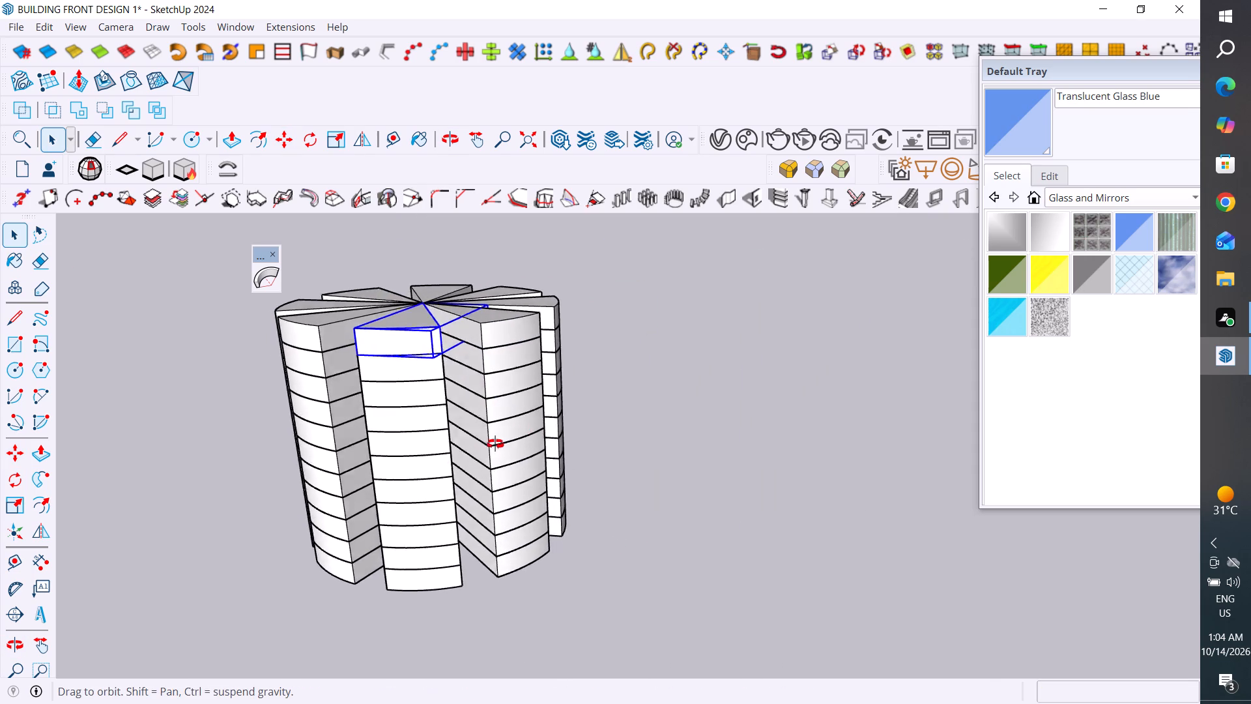
middle_drag(495, 444, 444, 454)
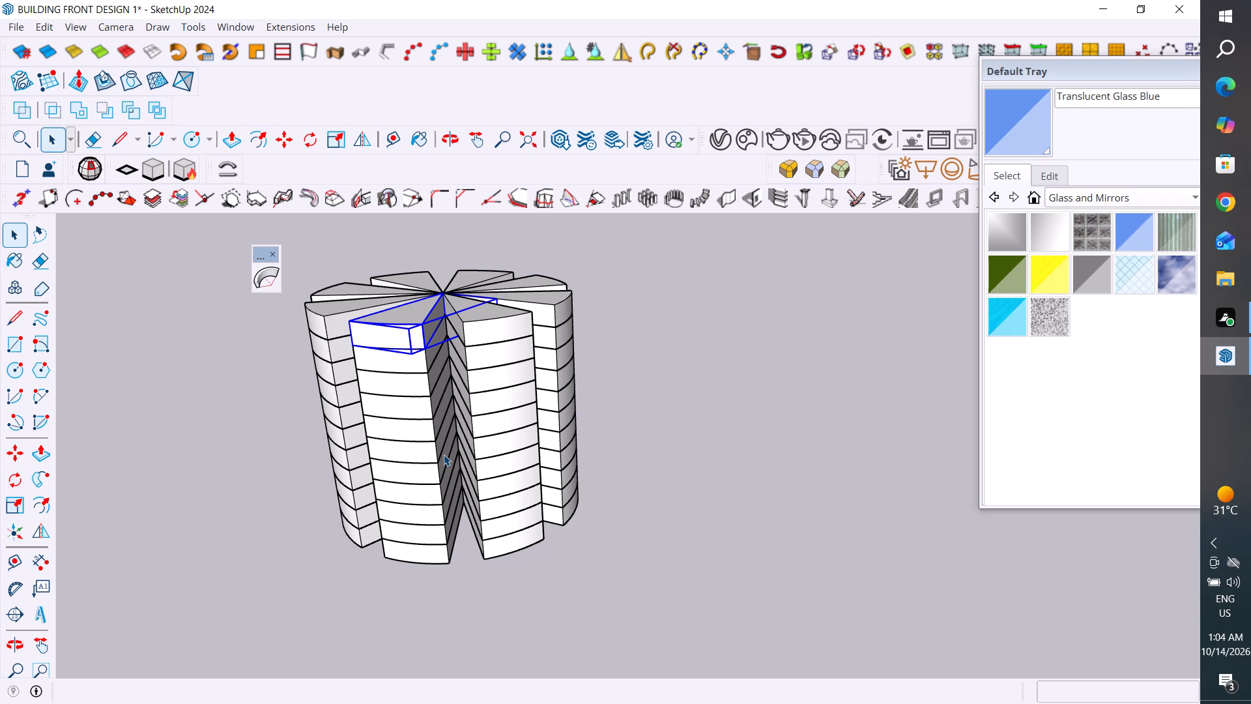
ctrl+click(481, 357)
middle_drag(681, 439, 541, 470)
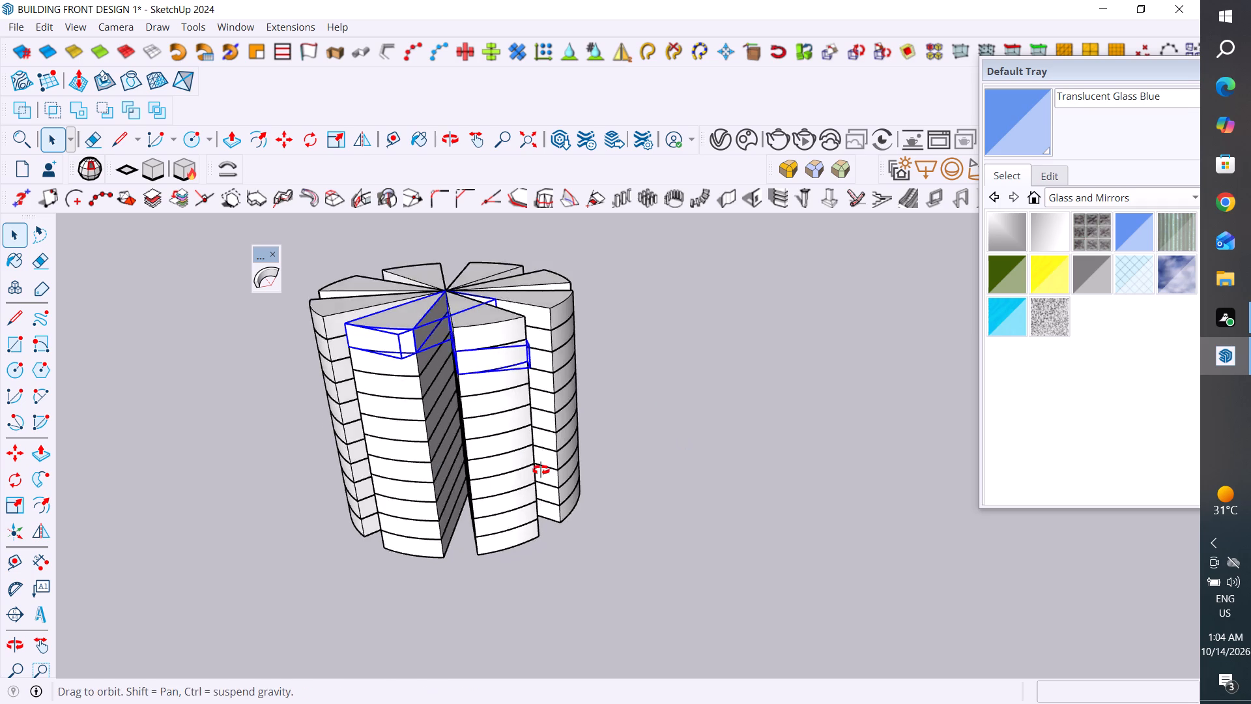
middle_drag(541, 470, 328, 454)
ctrl+click(596, 334)
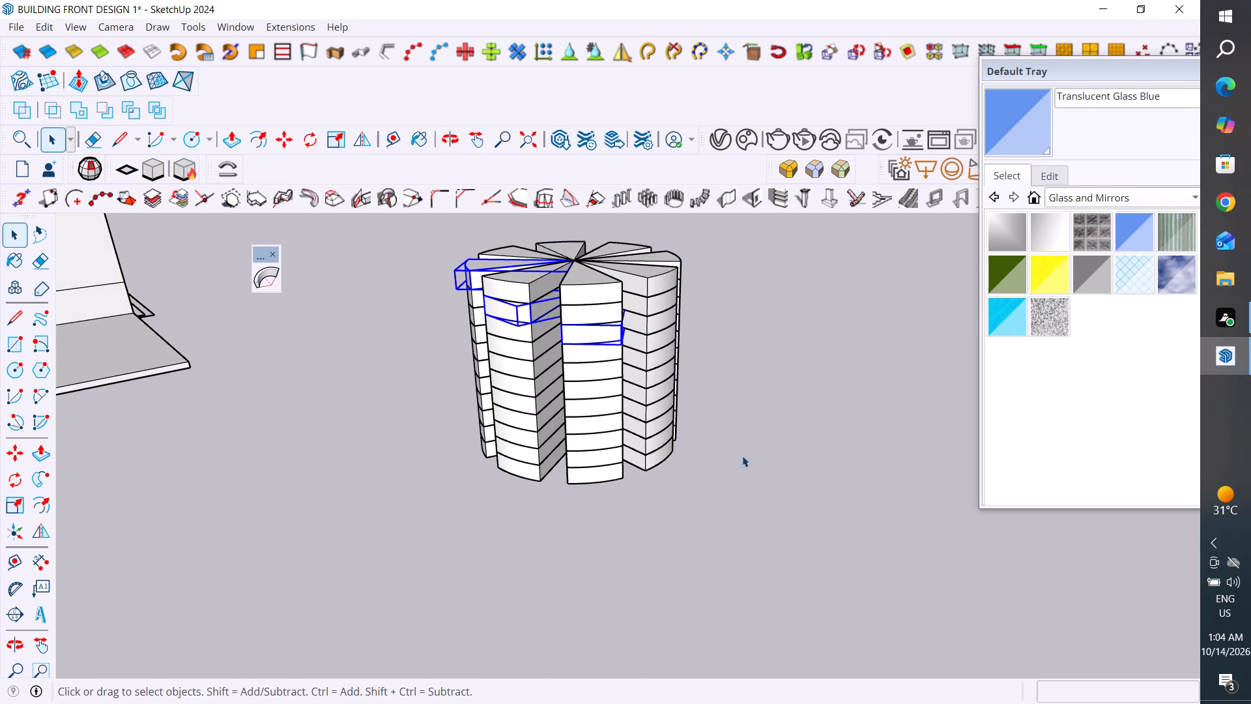
middle_drag(730, 460, 516, 440)
ctrl+click(634, 334)
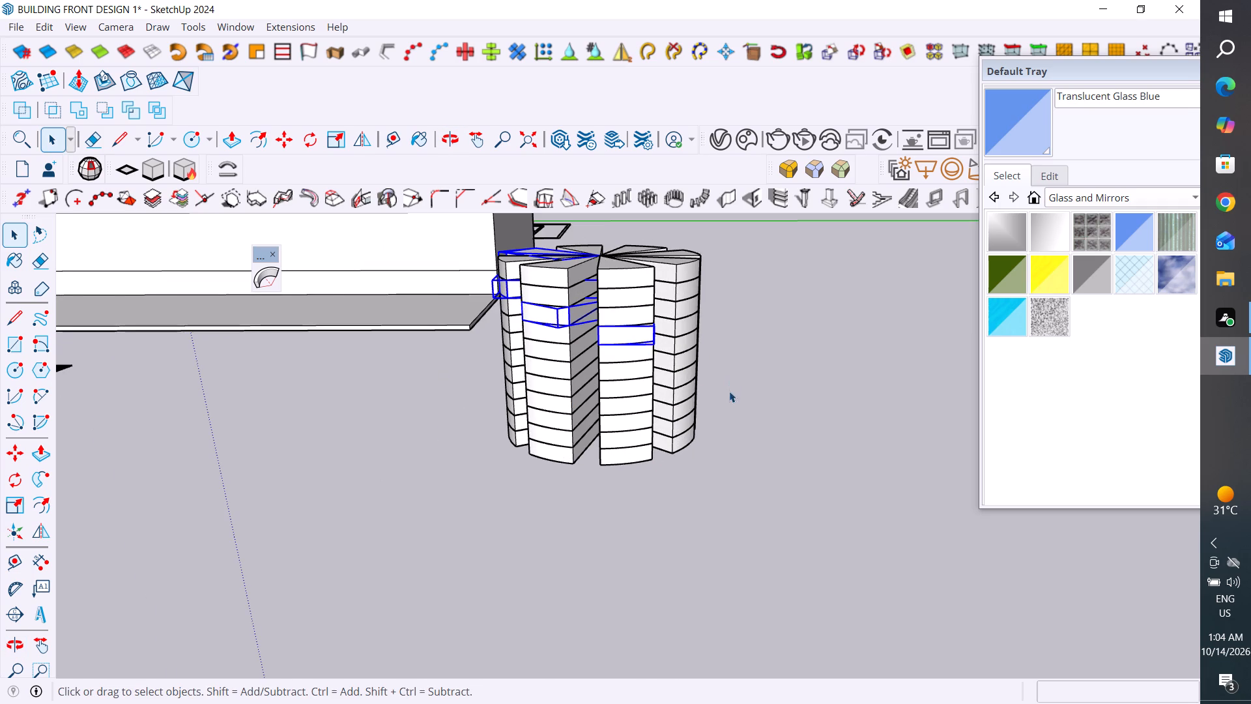
middle_drag(717, 402, 482, 394)
ctrl+click(652, 347)
ctrl+middle_drag(767, 422, 719, 428)
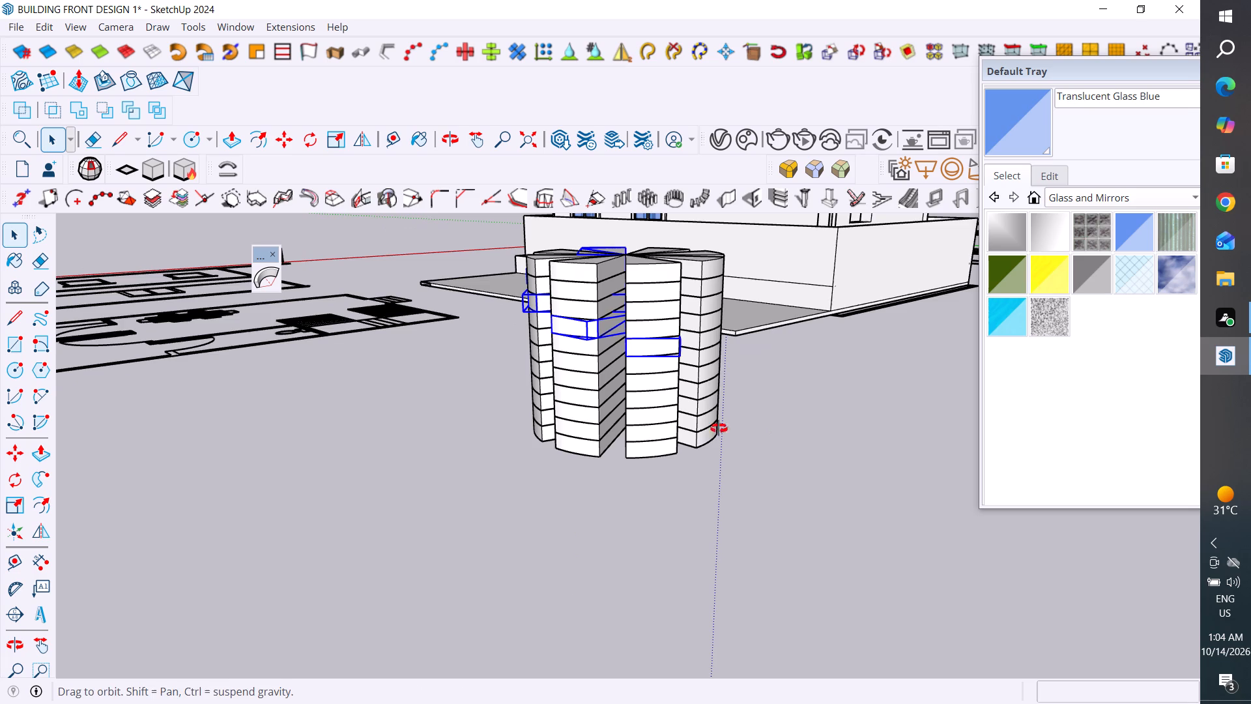
ctrl+middle_drag(719, 428, 583, 398)
ctrl+click(581, 339)
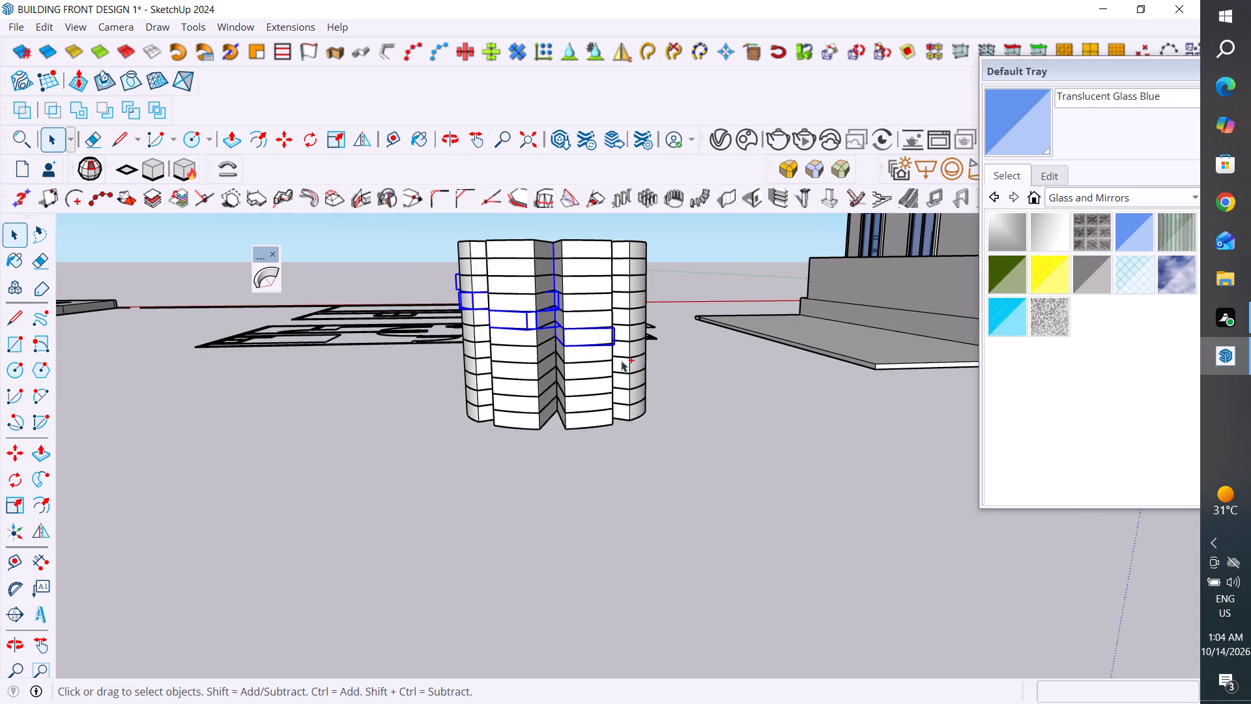
Extend the spiral selection around the stack with one wedge from each of the four lowest layers, ending at the bottom.
middle_drag(659, 386, 555, 378)
middle_drag(449, 344, 461, 369)
scroll(363, 398, up, 8)
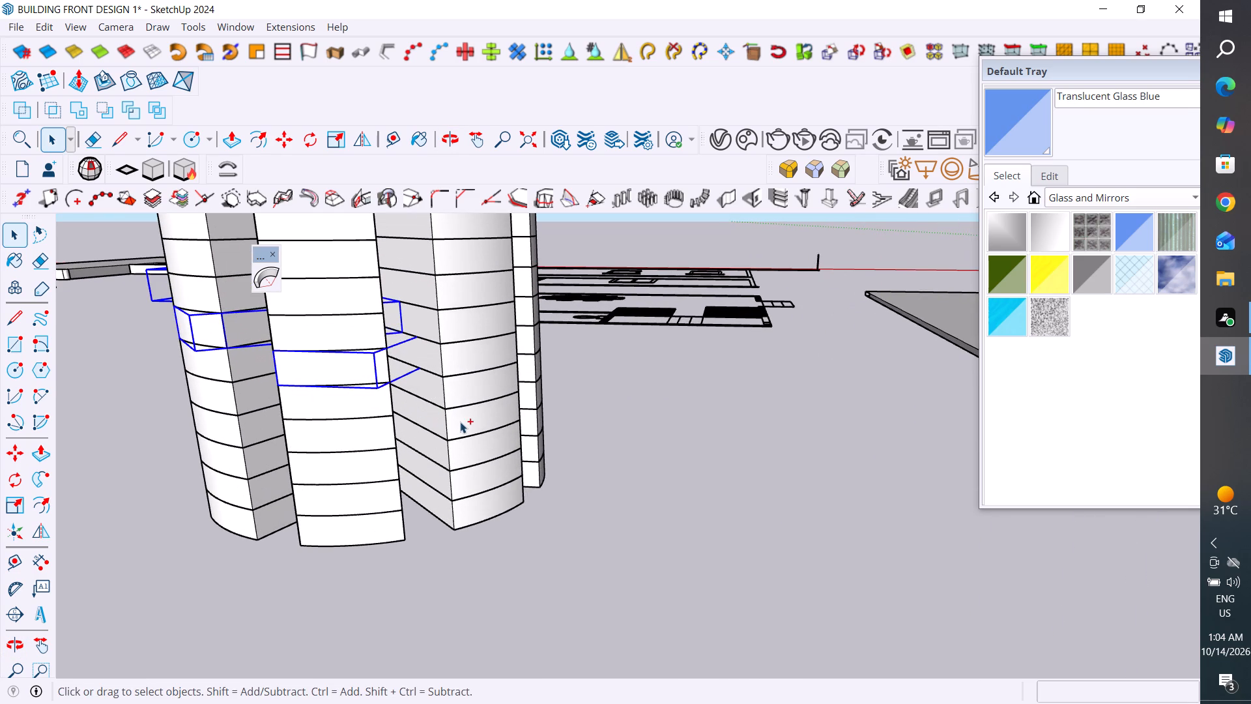
ctrl+click(461, 421)
middle_drag(526, 437, 284, 407)
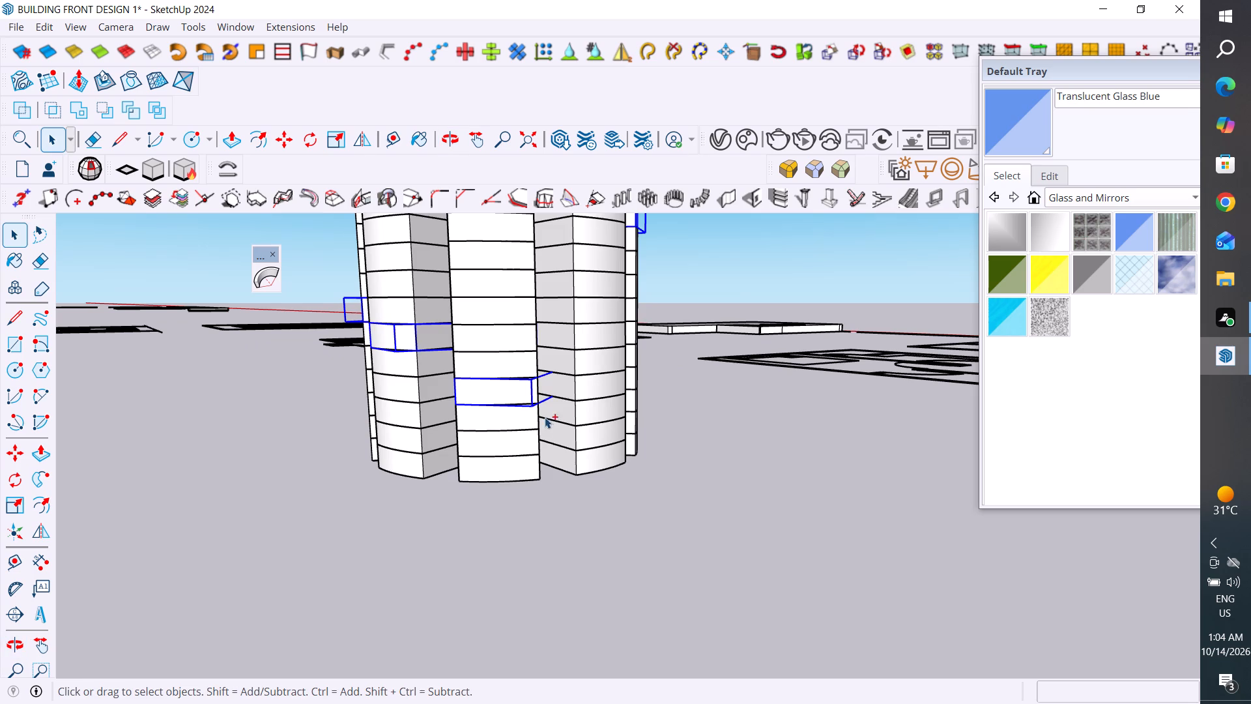
ctrl+click(573, 410)
ctrl+middle_drag(659, 446, 313, 441)
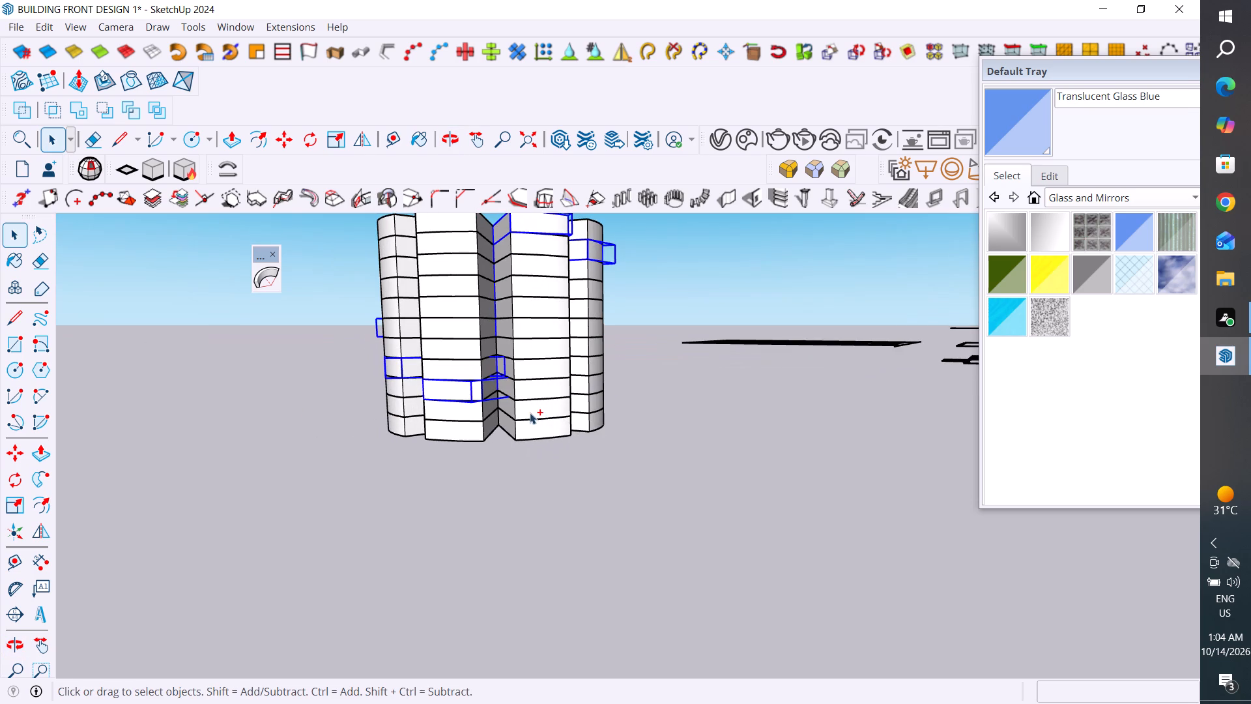
ctrl+click(531, 411)
middle_drag(655, 446, 530, 479)
scroll(537, 475, down, 2)
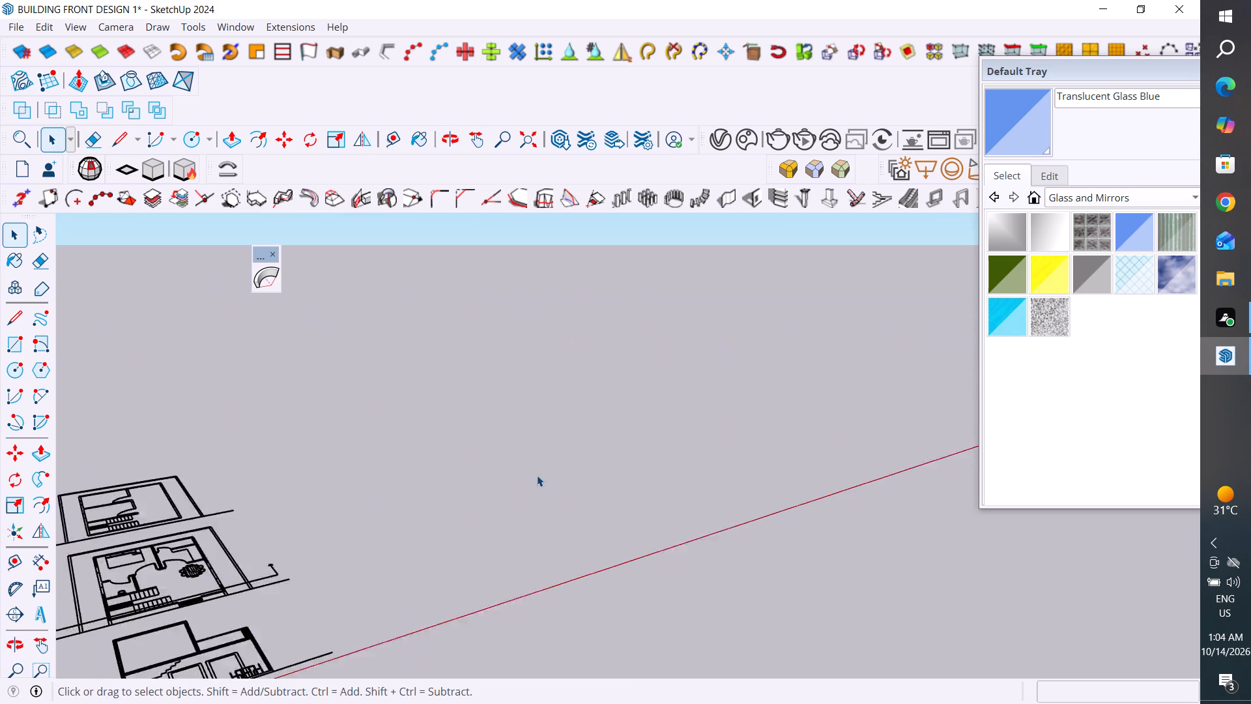
scroll(537, 475, down, 17)
scroll(318, 533, up, 16)
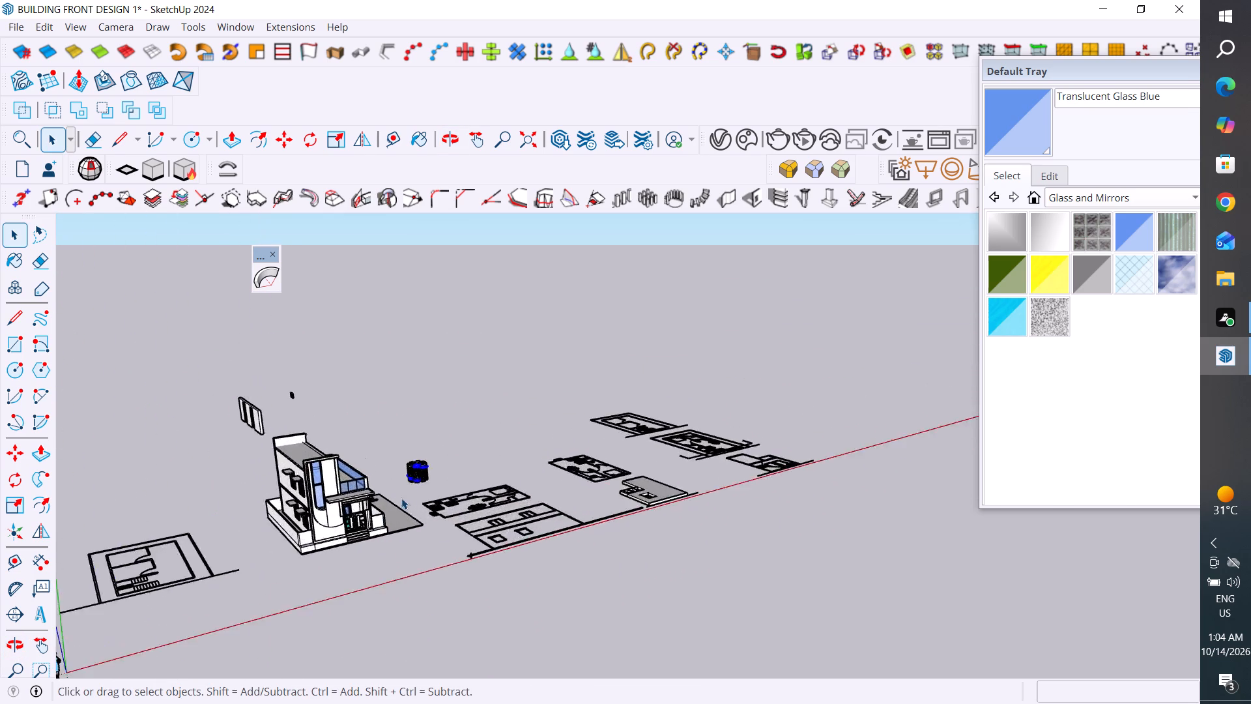
scroll(401, 498, up, 20)
scroll(401, 498, up, 11)
middle_drag(555, 493, 422, 457)
ctrl+click(560, 475)
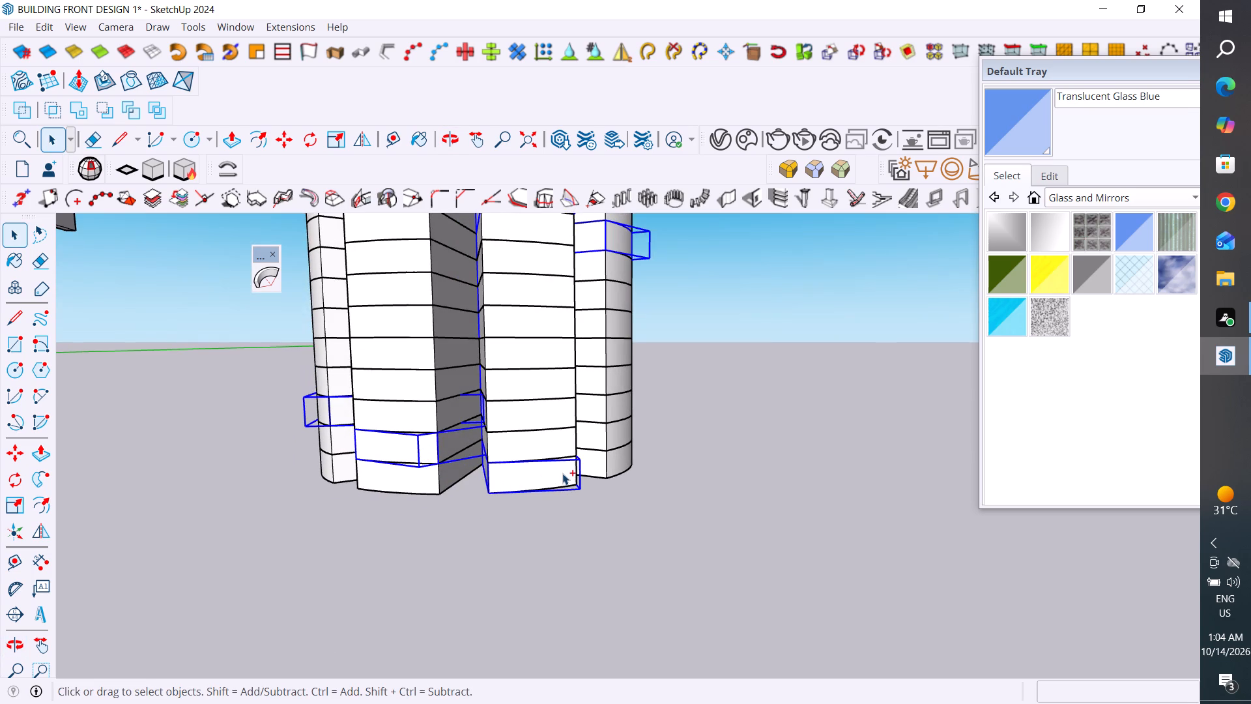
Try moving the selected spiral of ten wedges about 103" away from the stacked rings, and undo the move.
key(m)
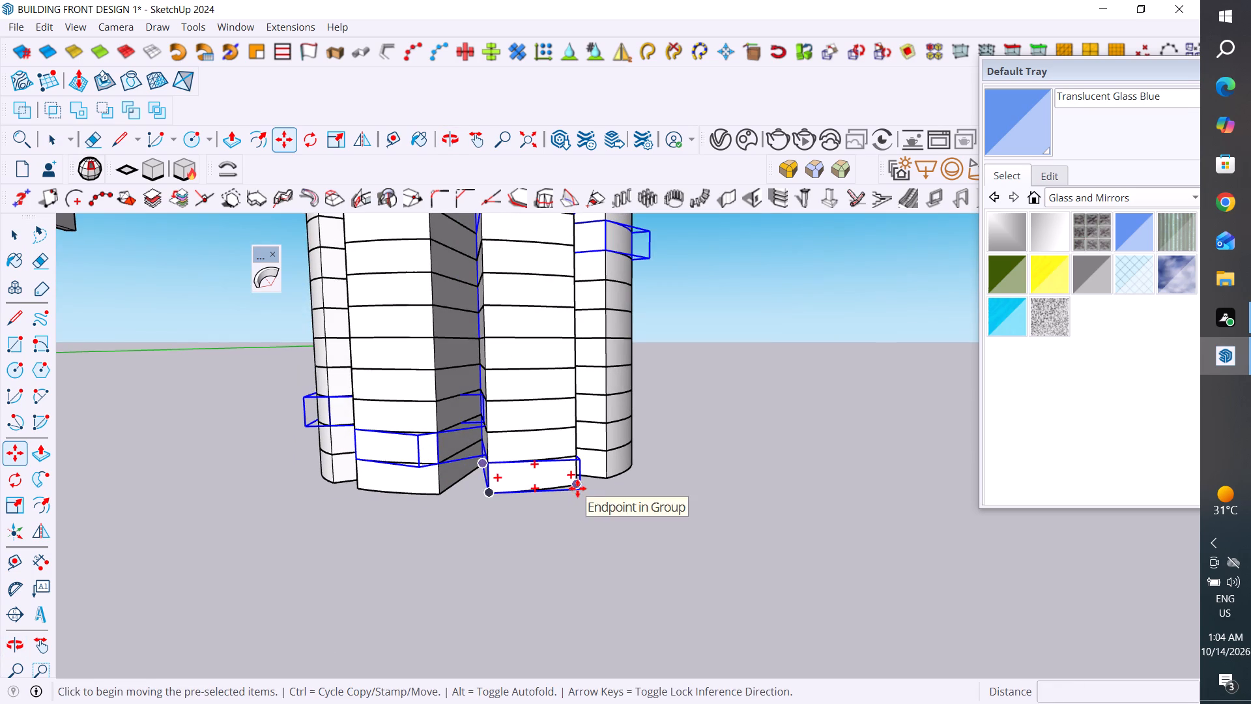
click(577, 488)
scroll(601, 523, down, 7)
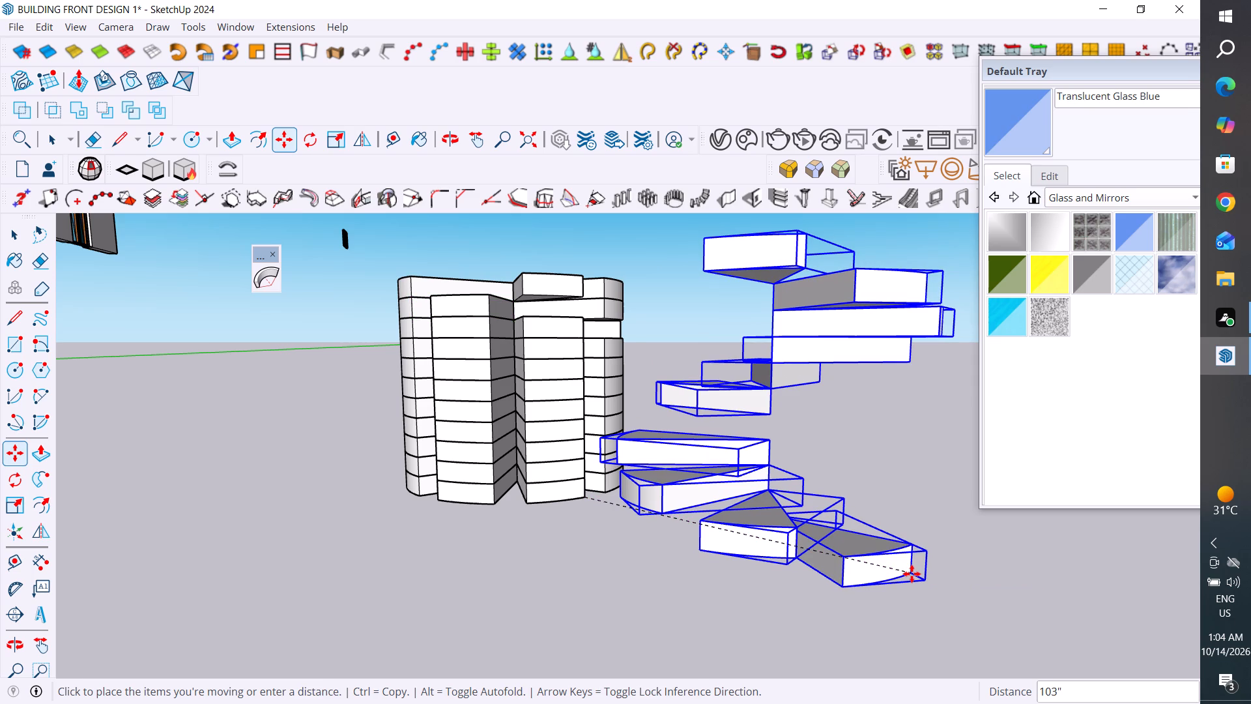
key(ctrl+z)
Extend the spiral selection in the lower half of the stack with the wedge directly above the selected one in two neighbouring columns.
middle_drag(572, 513, 758, 583)
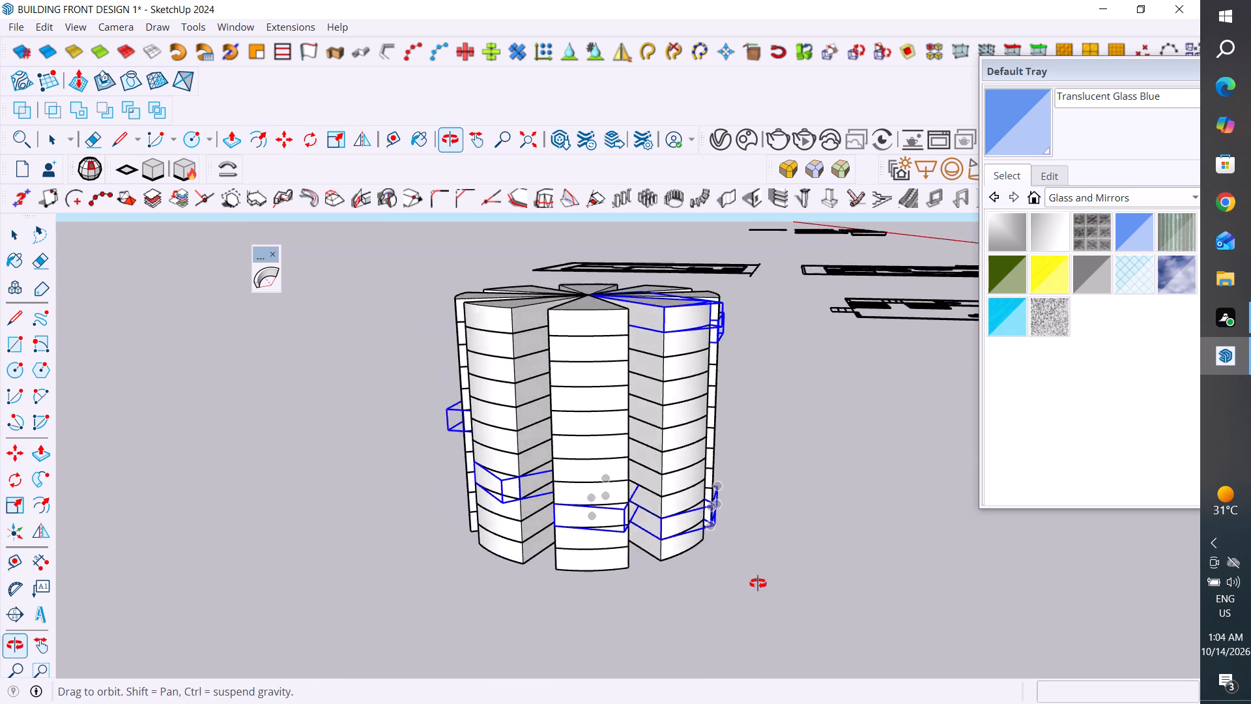
middle_drag(758, 583, 612, 585)
scroll(601, 351, up, 4)
middle_drag(678, 379, 583, 351)
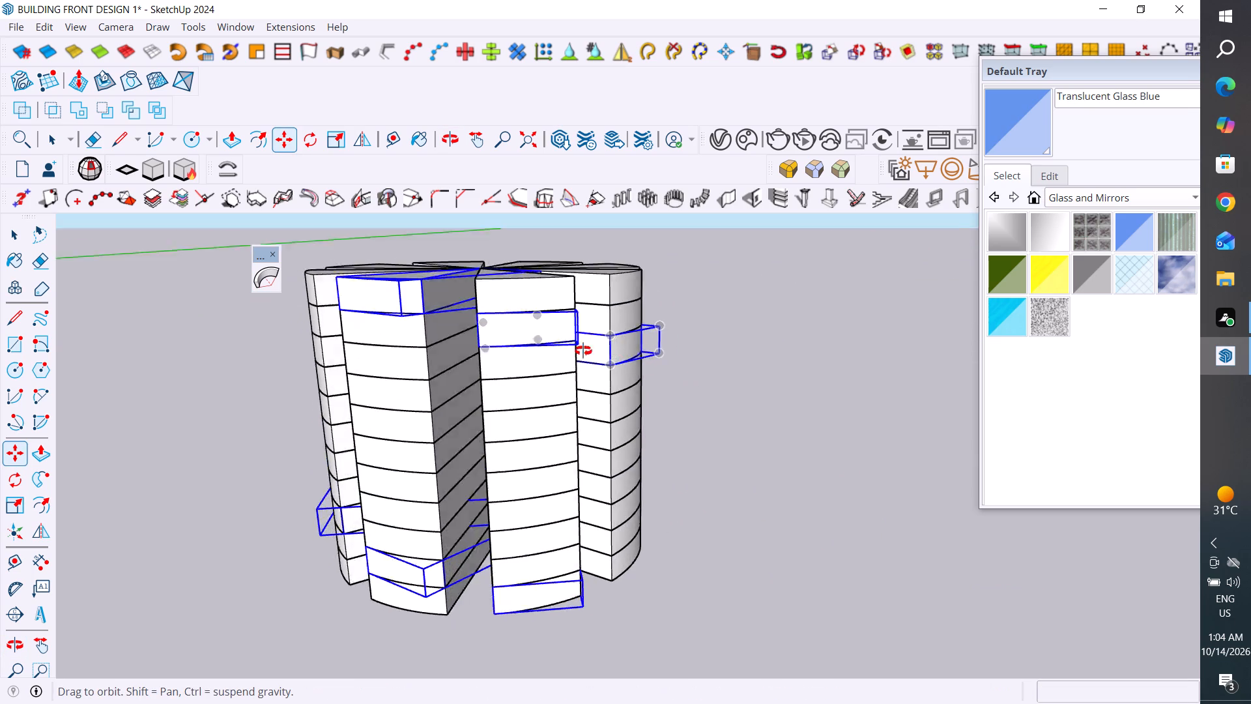
middle_drag(583, 351, 370, 355)
middle_drag(643, 398, 402, 390)
middle_drag(734, 399, 480, 402)
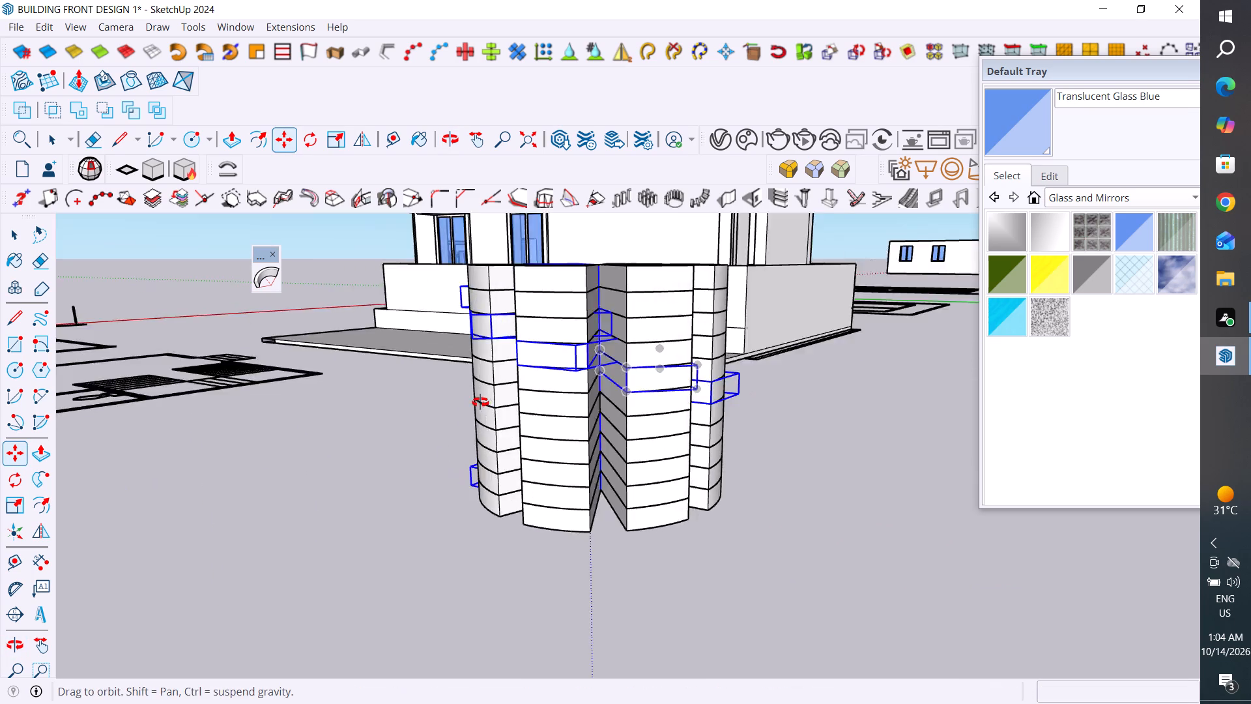
middle_drag(480, 402, 461, 402)
middle_drag(736, 412, 424, 402)
scroll(702, 437, up, 4)
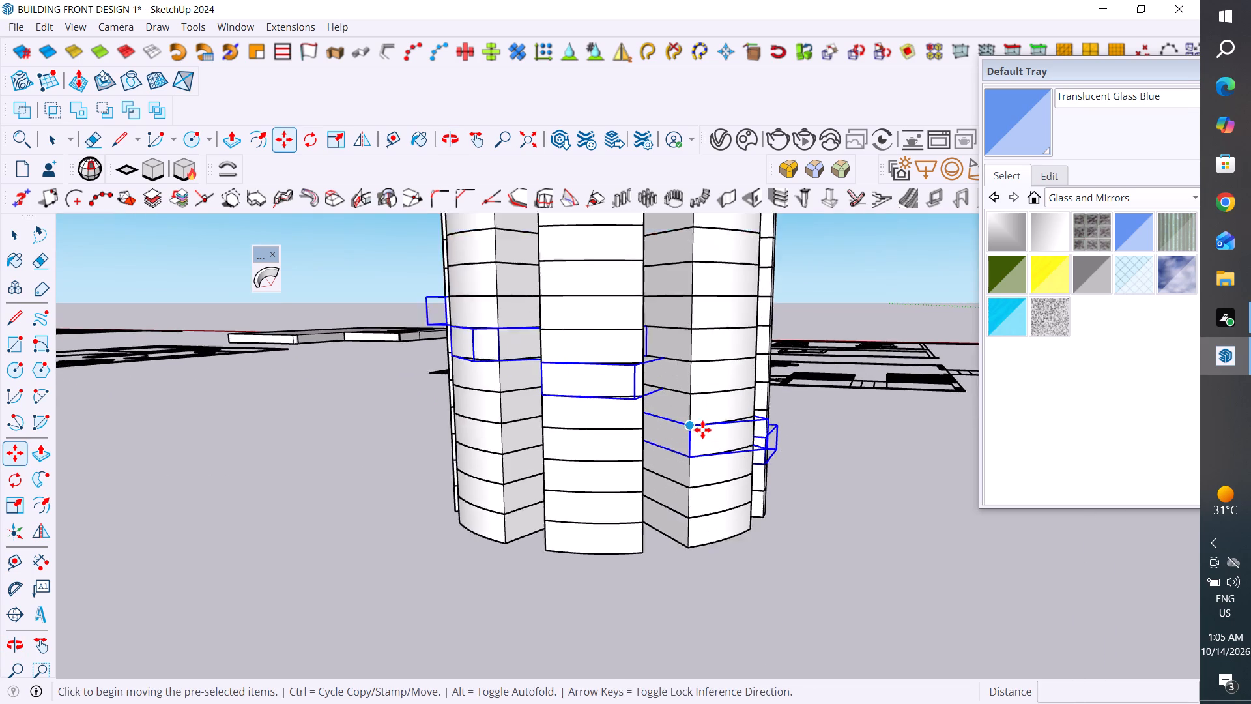
scroll(702, 430, up, 1)
click(20, 235)
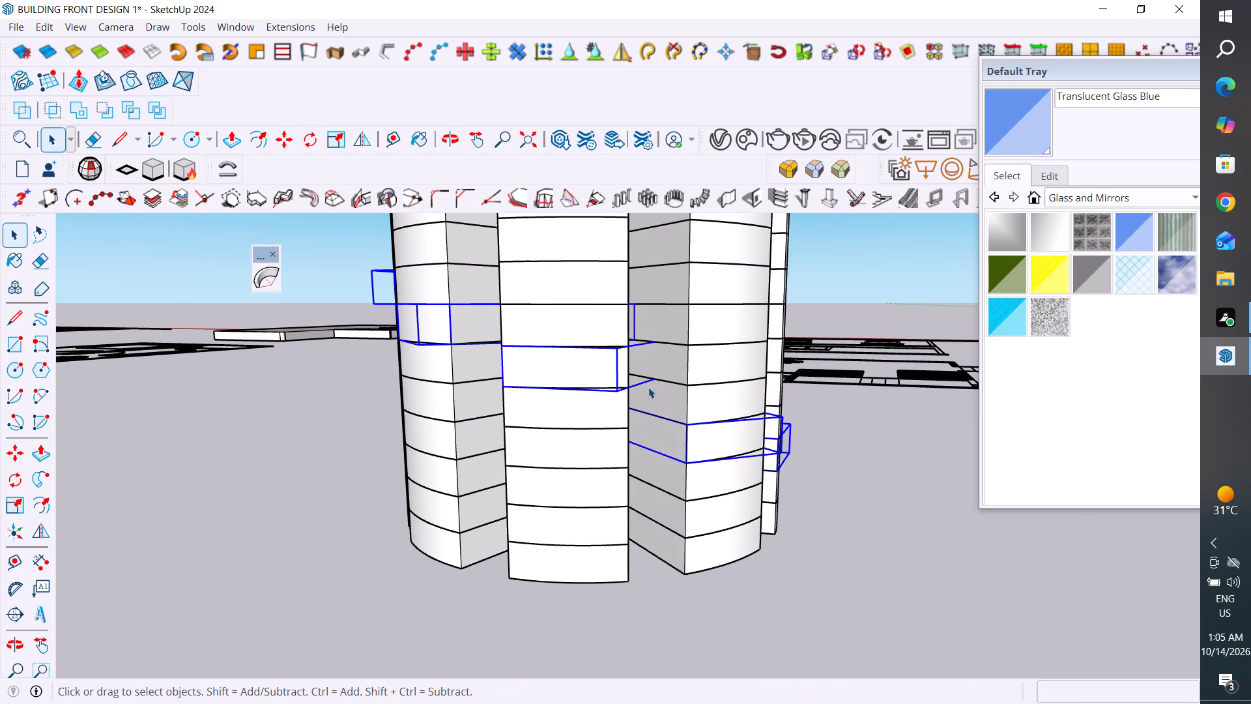
ctrl+click(705, 396)
ctrl+click(778, 444)
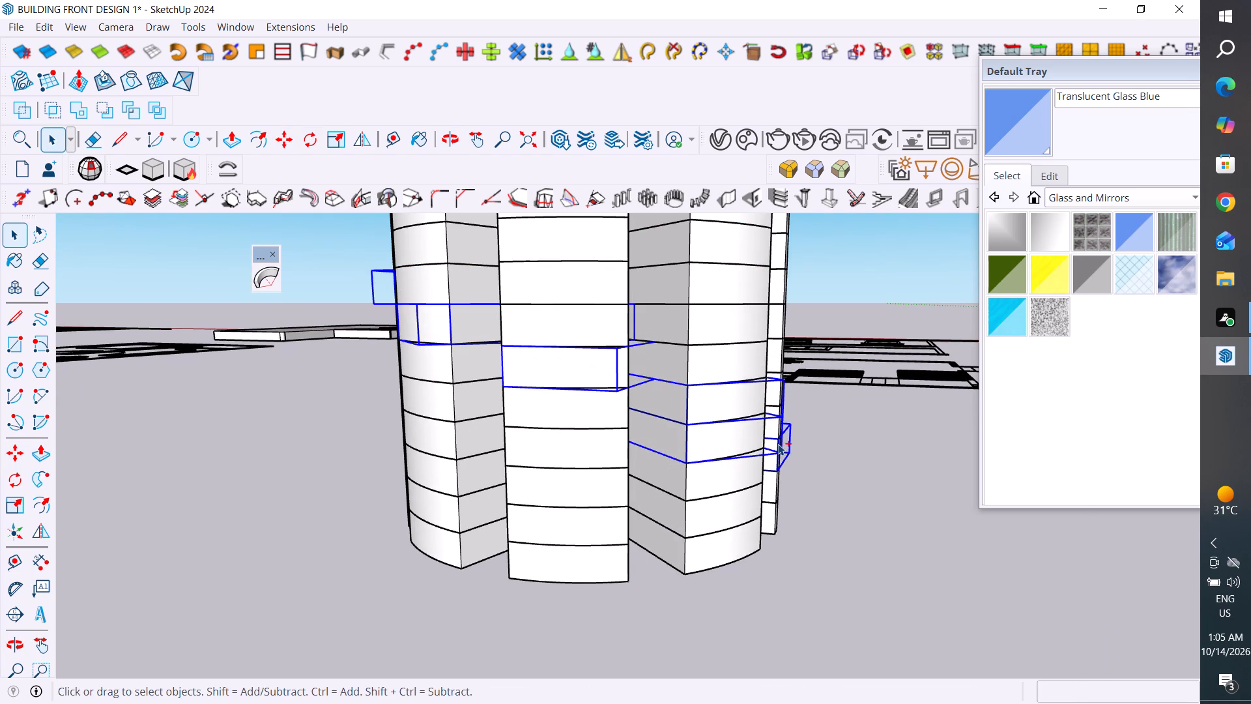
ctrl+click(726, 459)
middle_drag(791, 454, 588, 451)
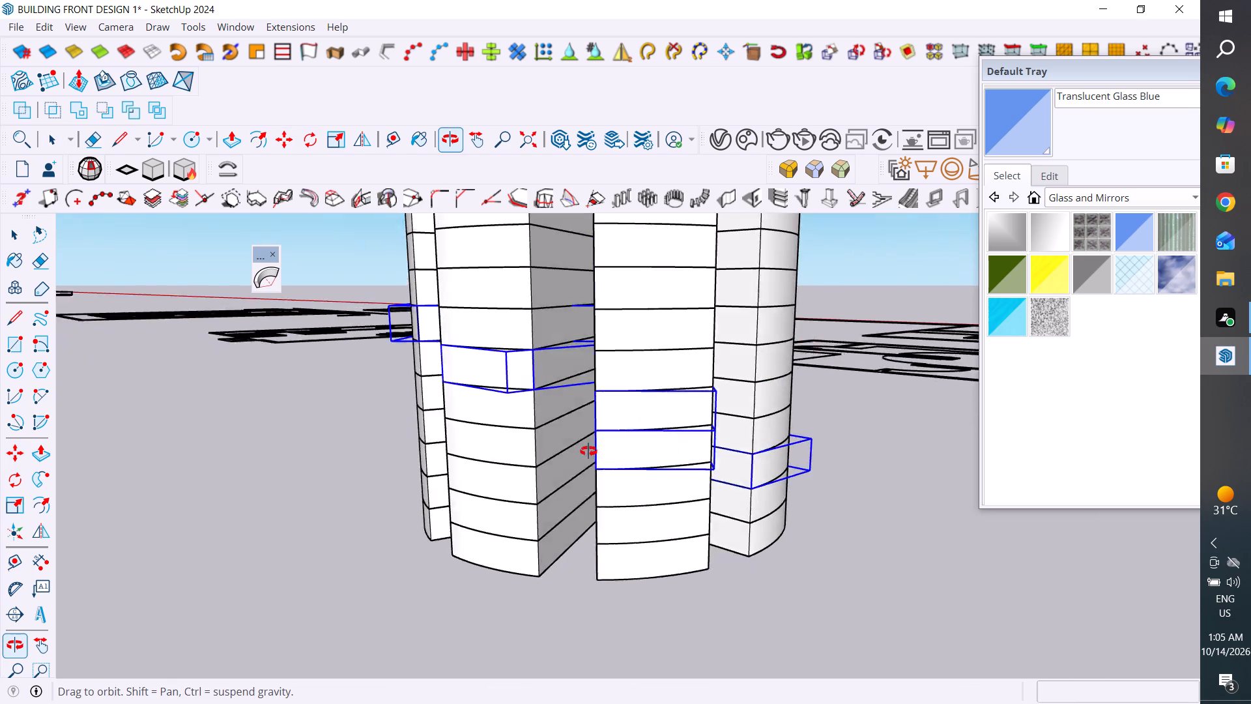
middle_drag(588, 451, 482, 450)
ctrl+click(716, 433)
Add the wedges directly above the two lowest selected ones and the adjoining bottom-layer wedge to the spiral selection.
ctrl+middle_drag(820, 512, 635, 497)
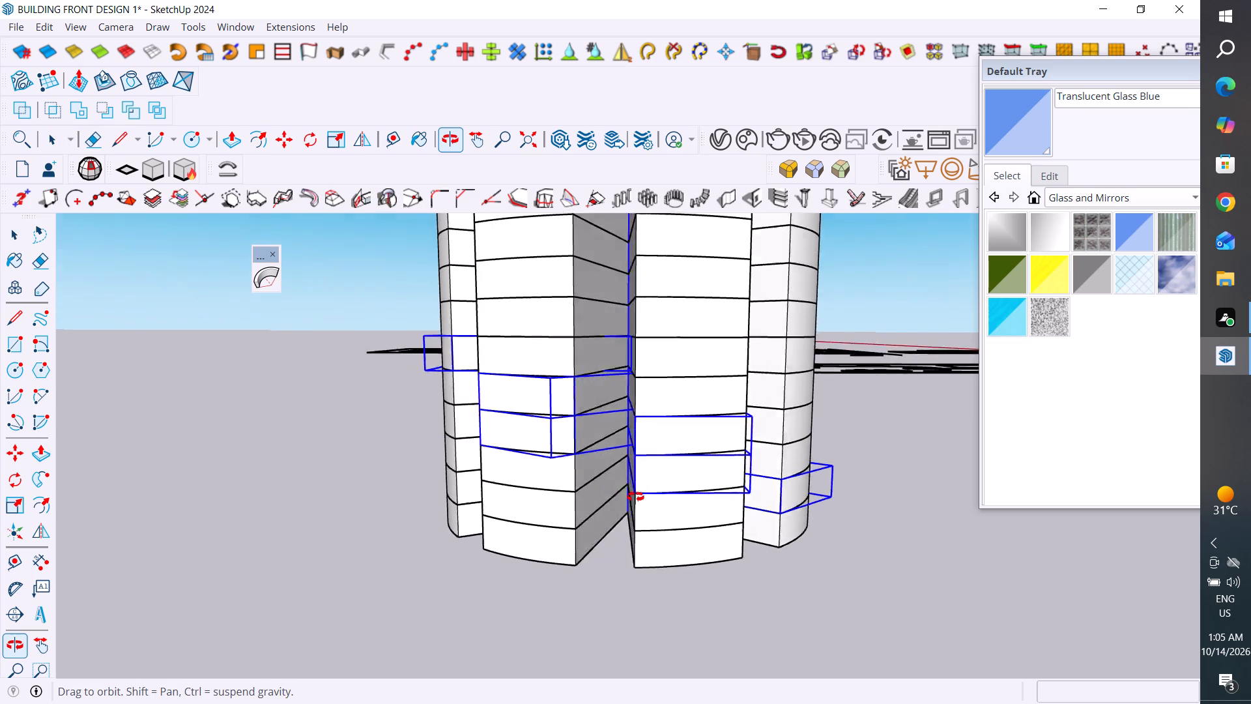
ctrl+middle_drag(635, 497, 457, 481)
ctrl+click(734, 458)
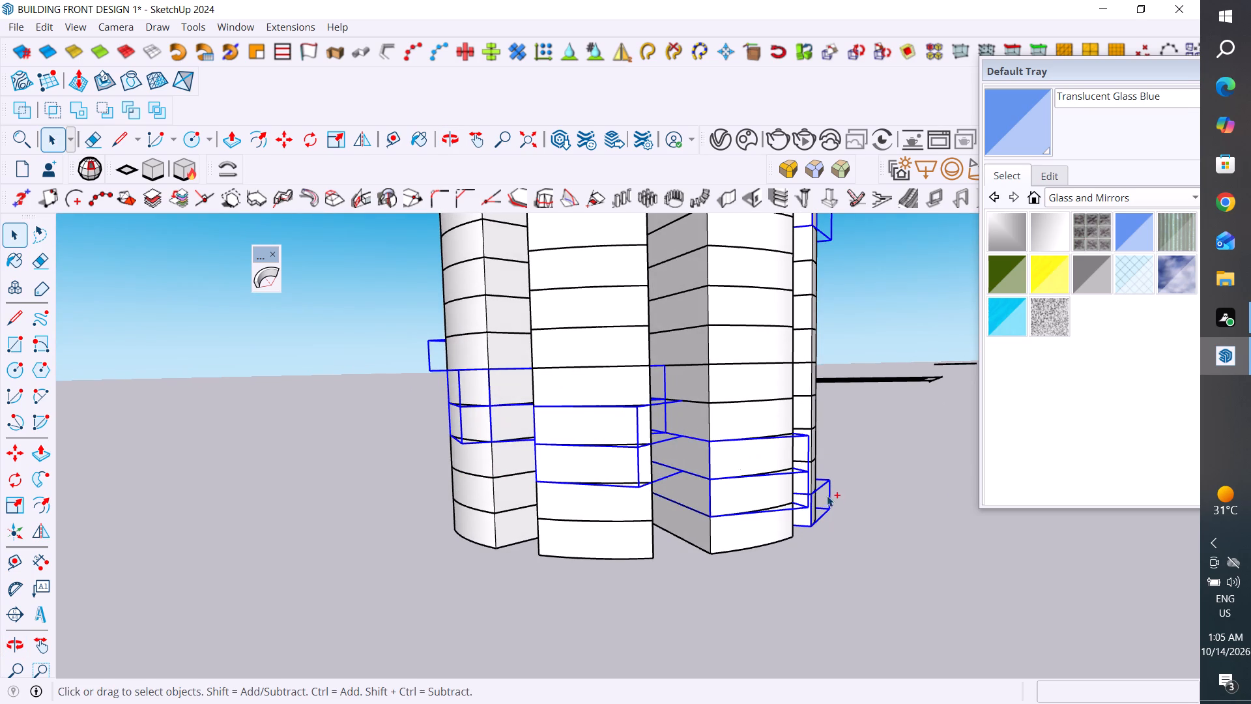
ctrl+middle_drag(817, 508, 538, 488)
ctrl+click(760, 490)
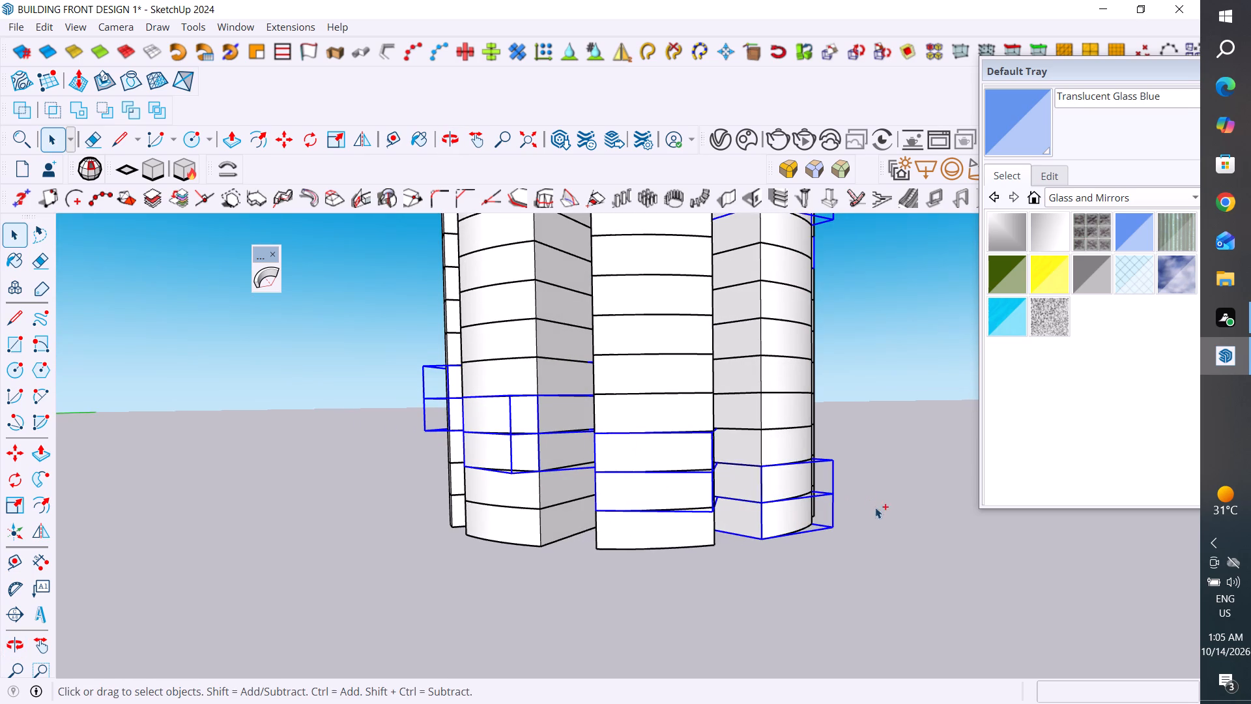
ctrl+middle_drag(873, 512, 487, 521)
ctrl+click(751, 535)
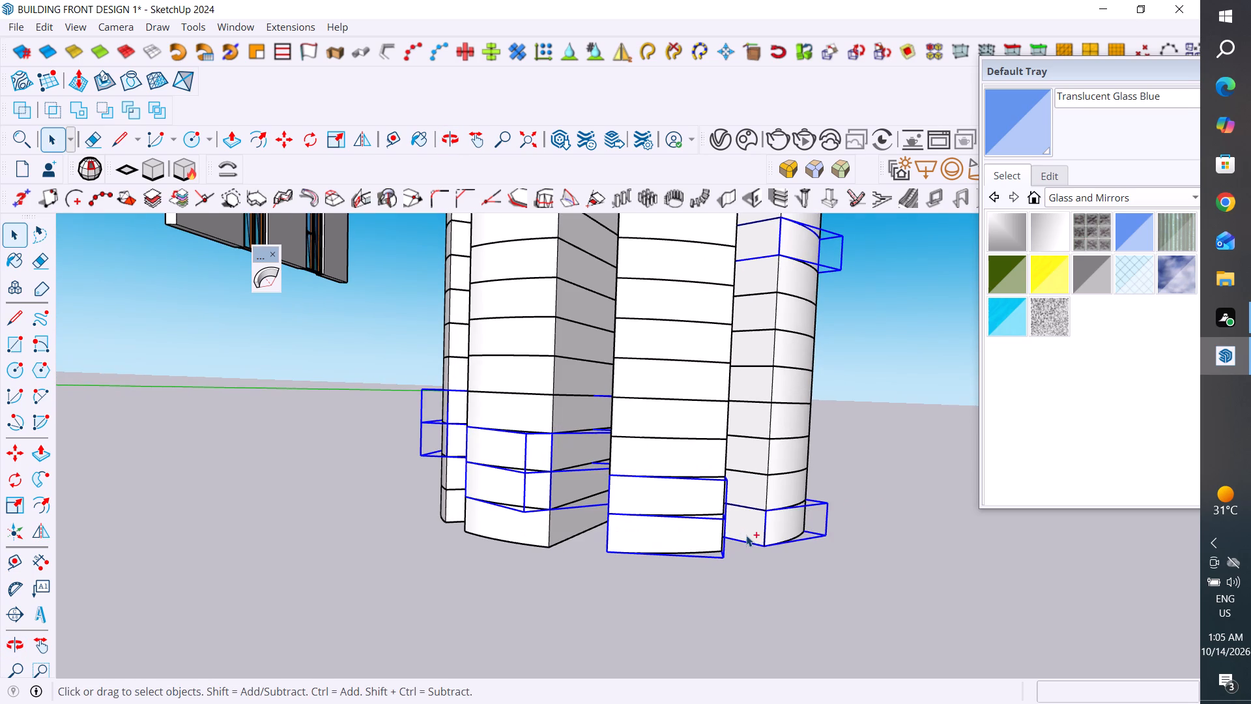
Move the selected spiral of wedges about 112" away from the stacked rings.
scroll(745, 535, down, 4)
key(m)
click(732, 548)
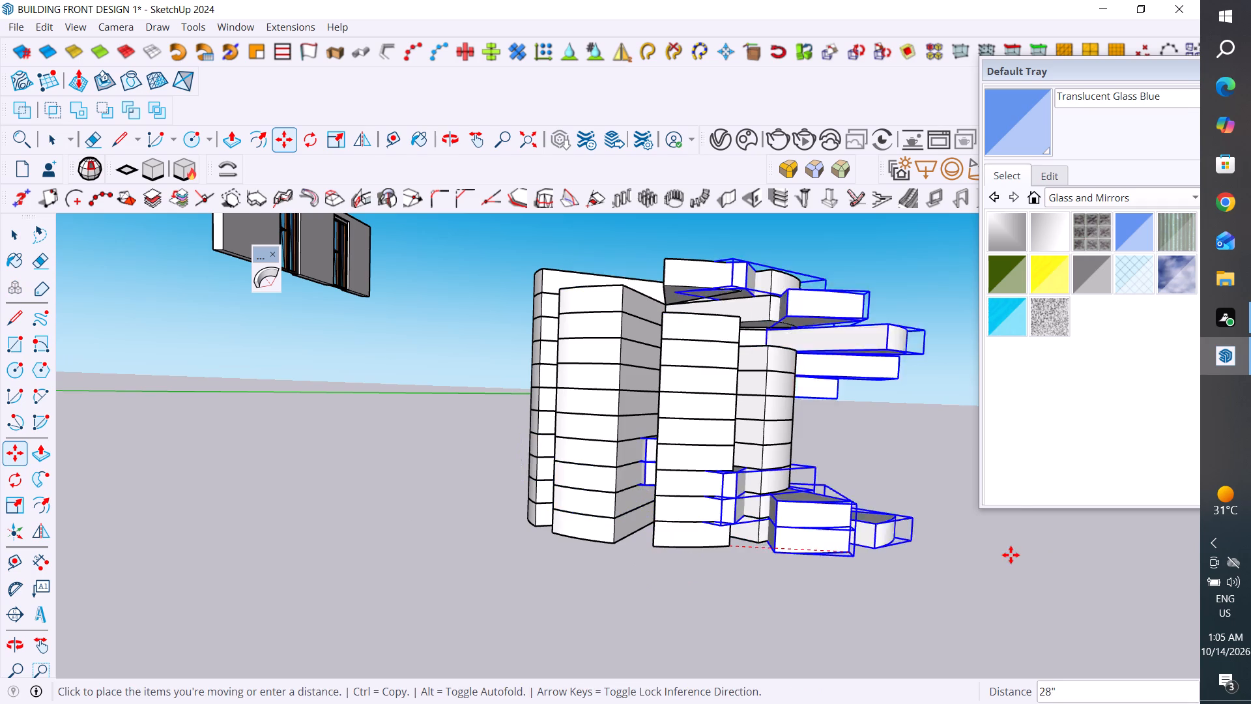
scroll(971, 567, down, 5)
scroll(523, 535, down, 5)
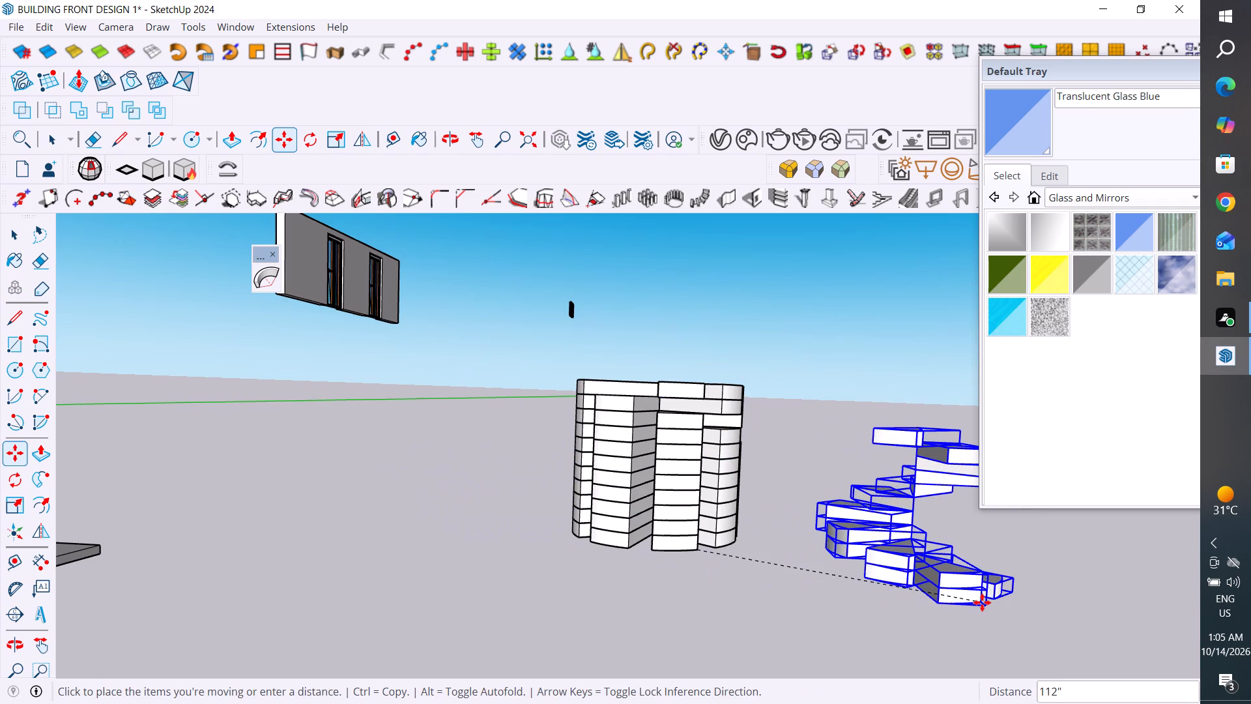
click(982, 602)
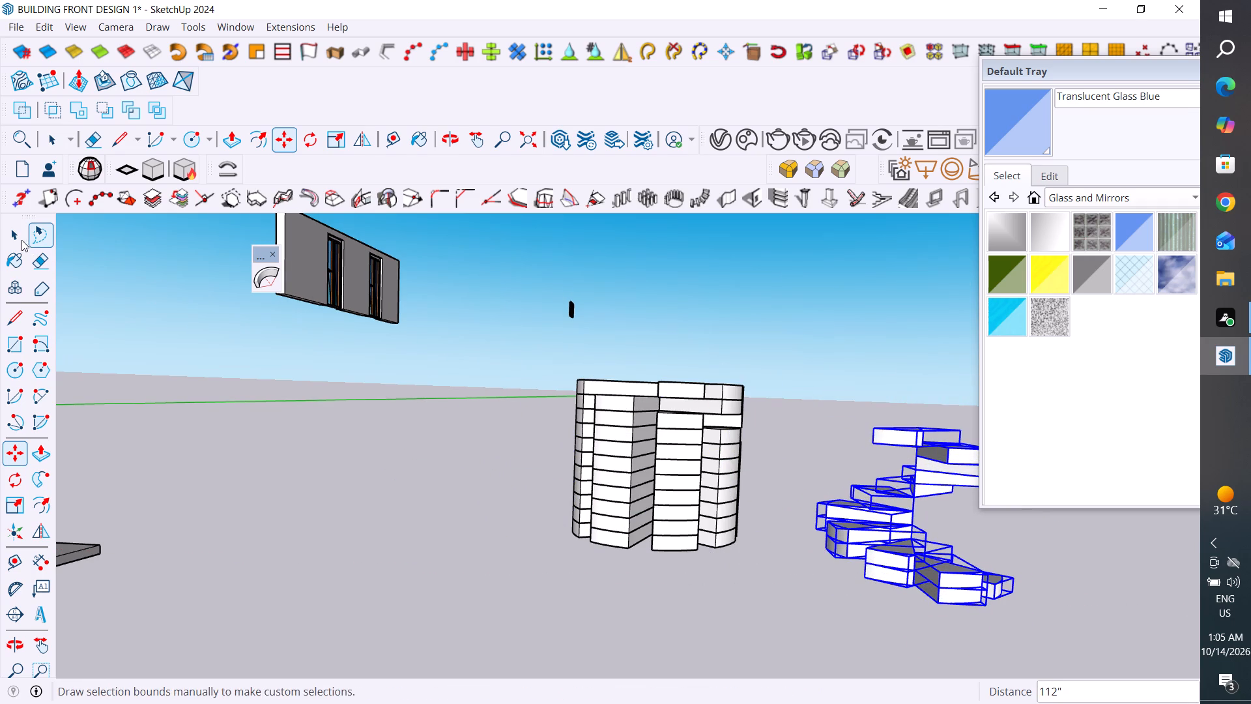
Select all the leftover wedges of the original ring stack and delete them, keeping only the separated spiral.
click(22, 240)
scroll(628, 413, down, 5)
middle_drag(638, 475, 360, 555)
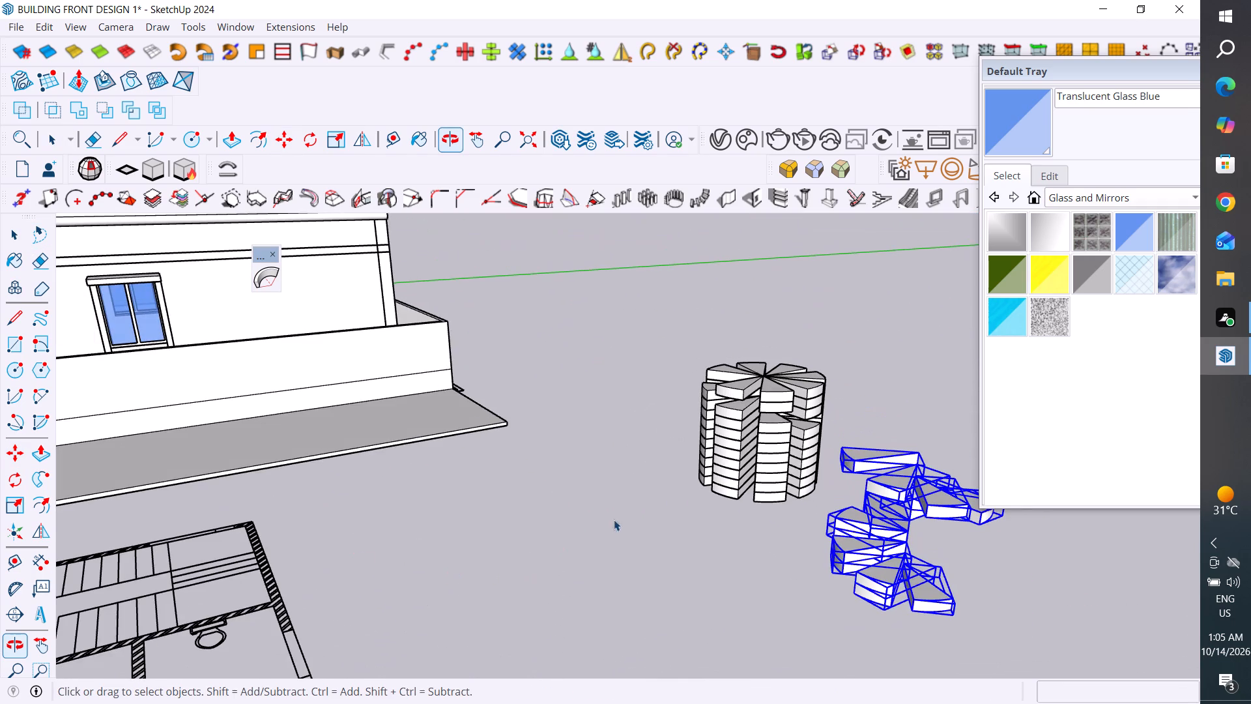
drag(844, 344, 735, 435)
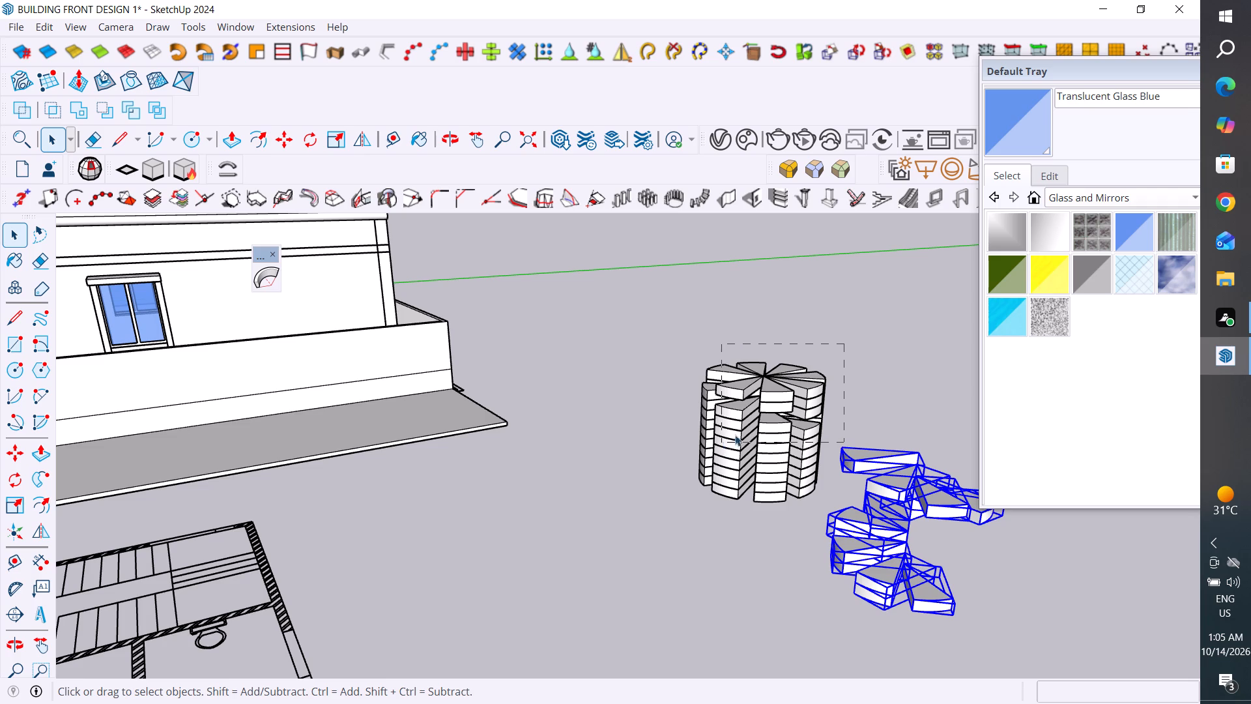
drag(735, 435, 748, 426)
click(769, 497)
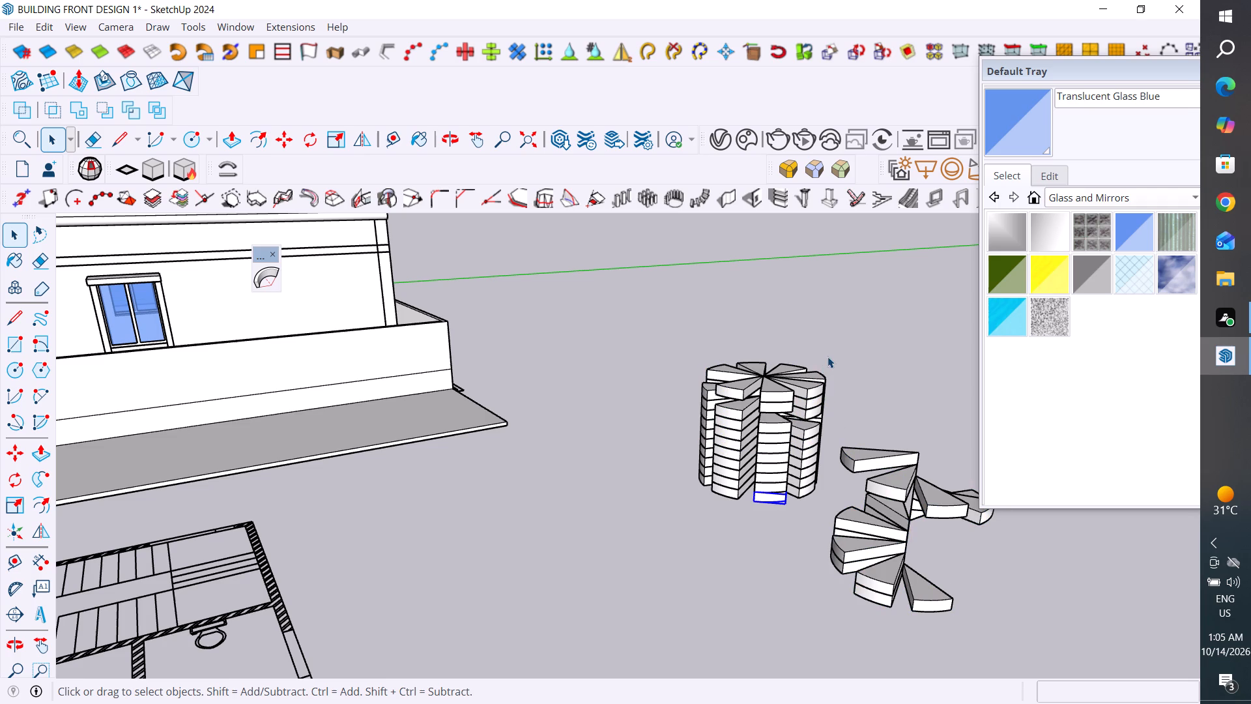
drag(831, 356, 640, 506)
drag(640, 506, 640, 510)
key(Delete)
Examine the separated spiral steps and their position relative to the building and floor plans.
middle_drag(865, 522, 765, 503)
scroll(865, 520, up, 1)
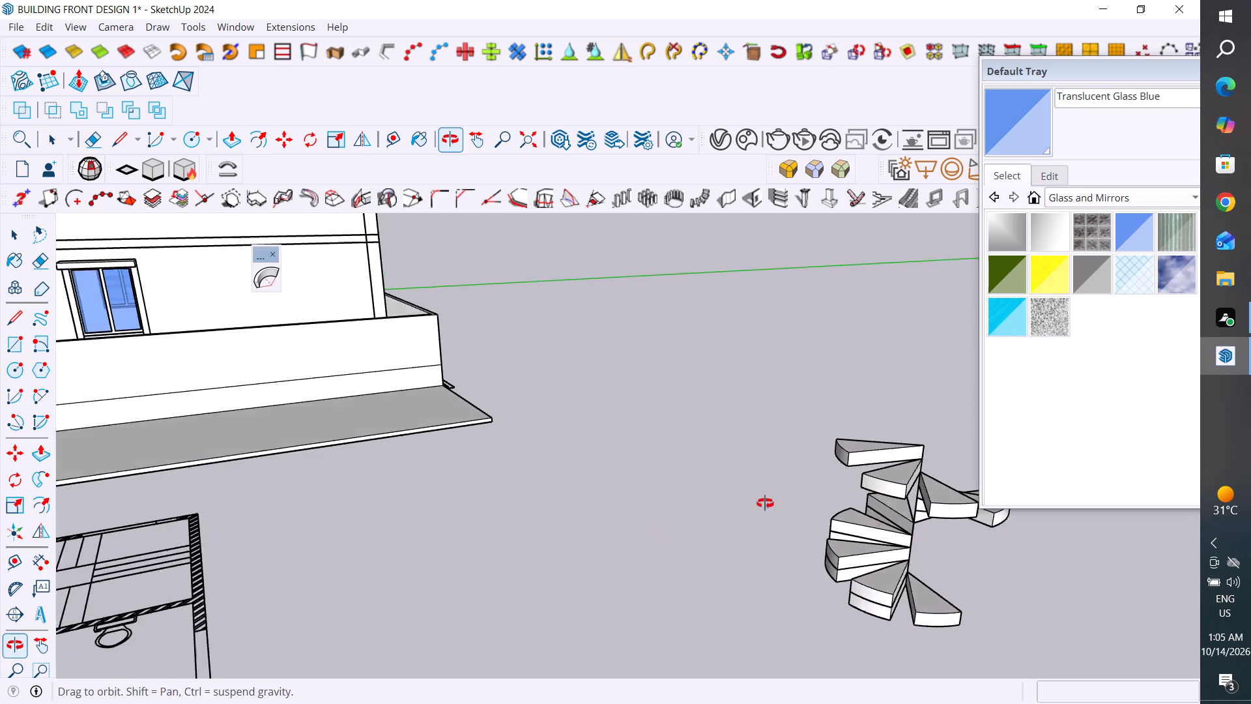
middle_drag(765, 503, 525, 475)
middle_drag(676, 534, 538, 511)
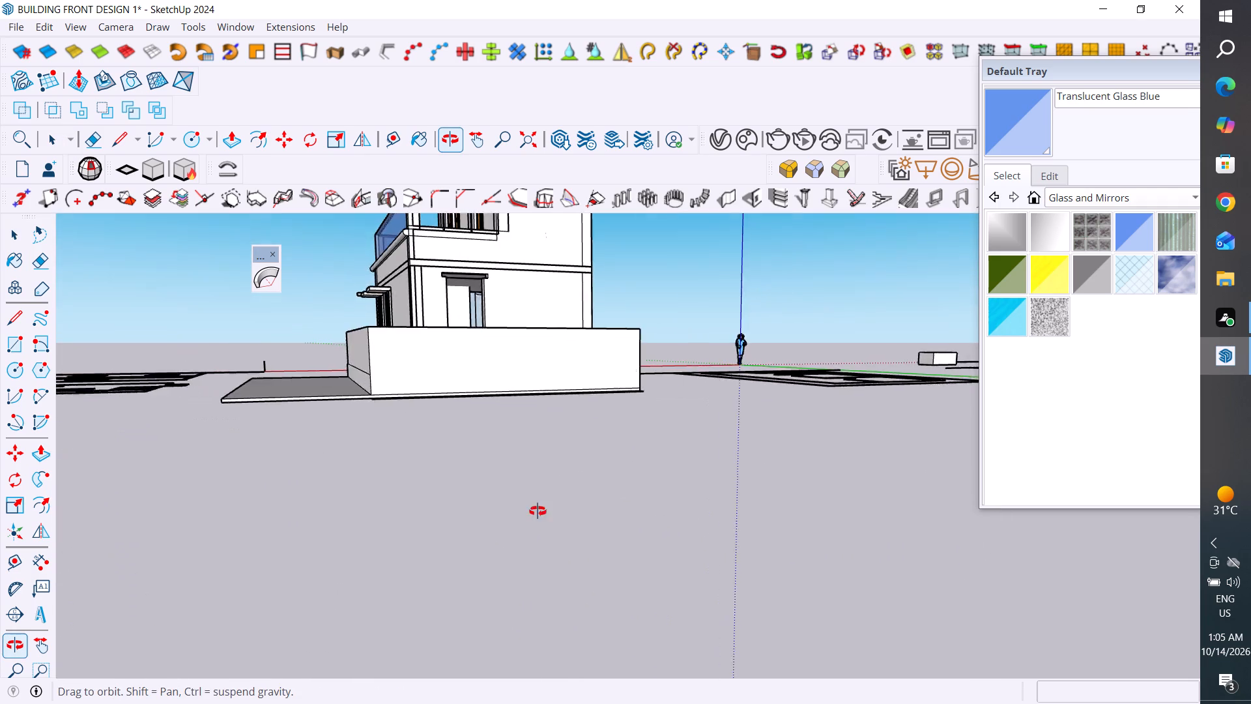
middle_drag(538, 511, 633, 529)
scroll(730, 477, down, 6)
scroll(483, 515, down, 5)
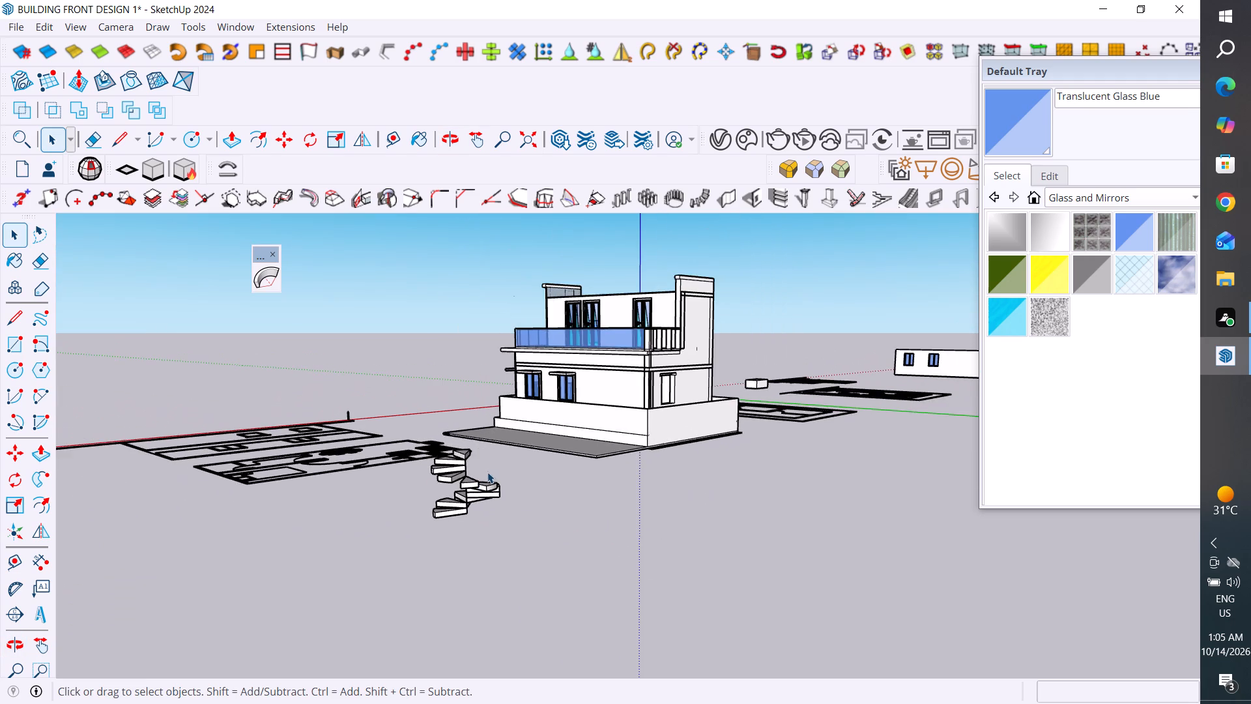
scroll(373, 499, up, 3)
scroll(361, 491, down, 6)
middle_drag(603, 484, 471, 538)
scroll(671, 436, down, 6)
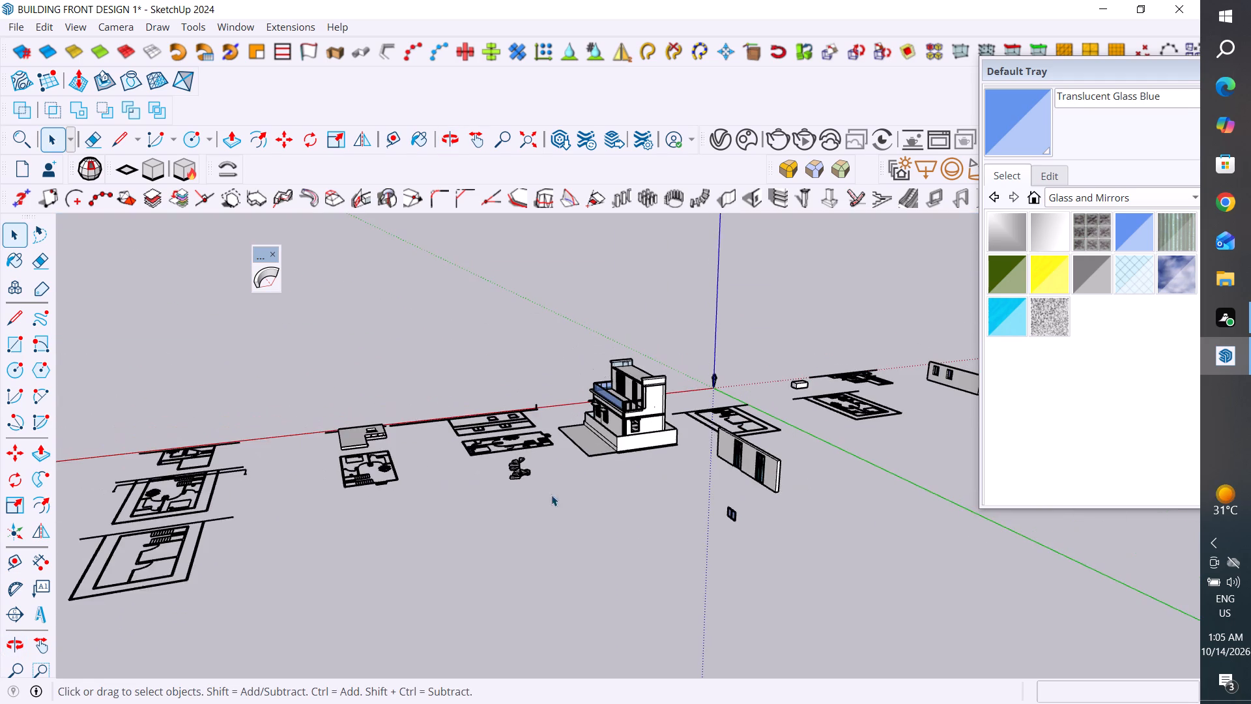
middle_drag(519, 493, 362, 523)
Delete the duplicate lower wedges beneath the doubled steps near the bottom of the spiral.
scroll(496, 435, up, 16)
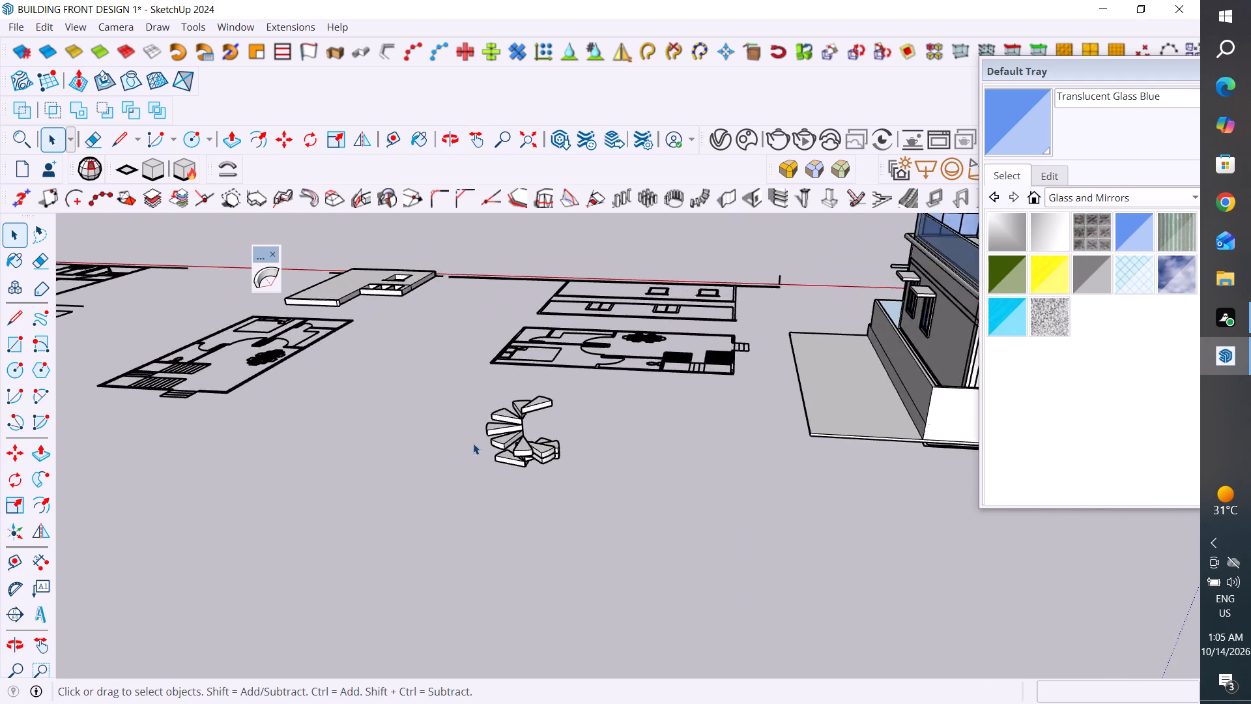
scroll(473, 443, up, 12)
middle_drag(684, 435, 500, 466)
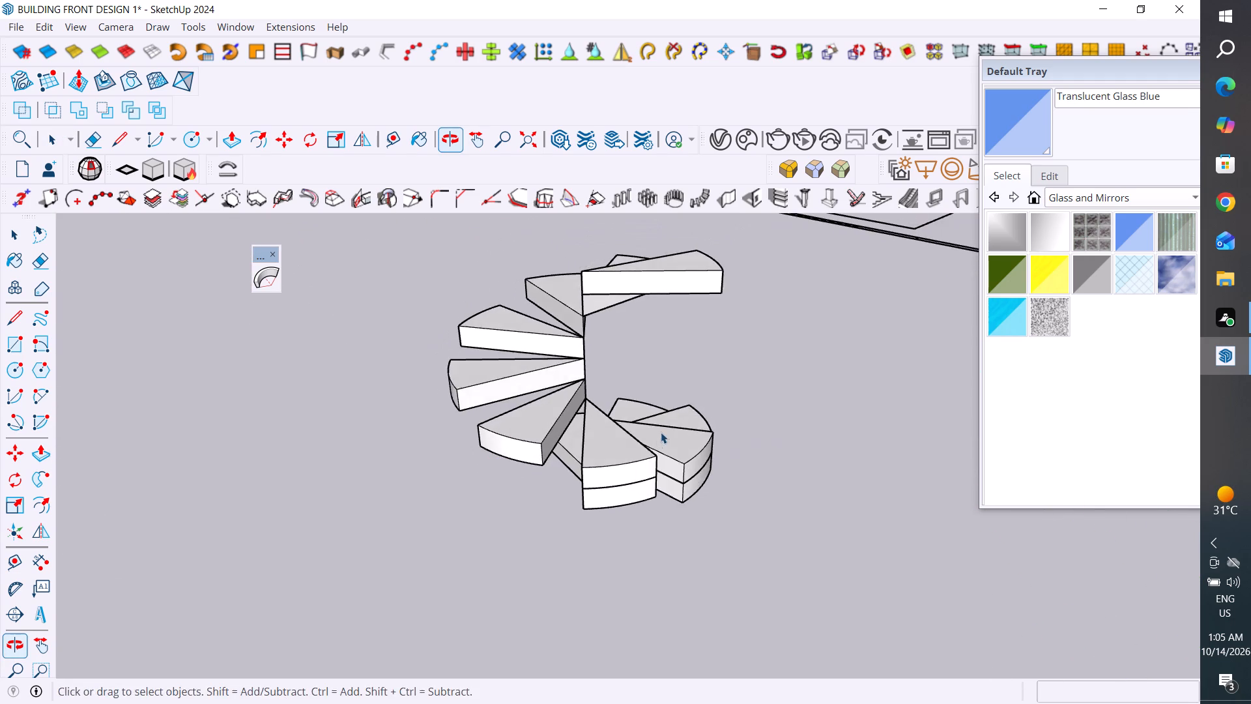
middle_drag(661, 432, 537, 407)
click(449, 435)
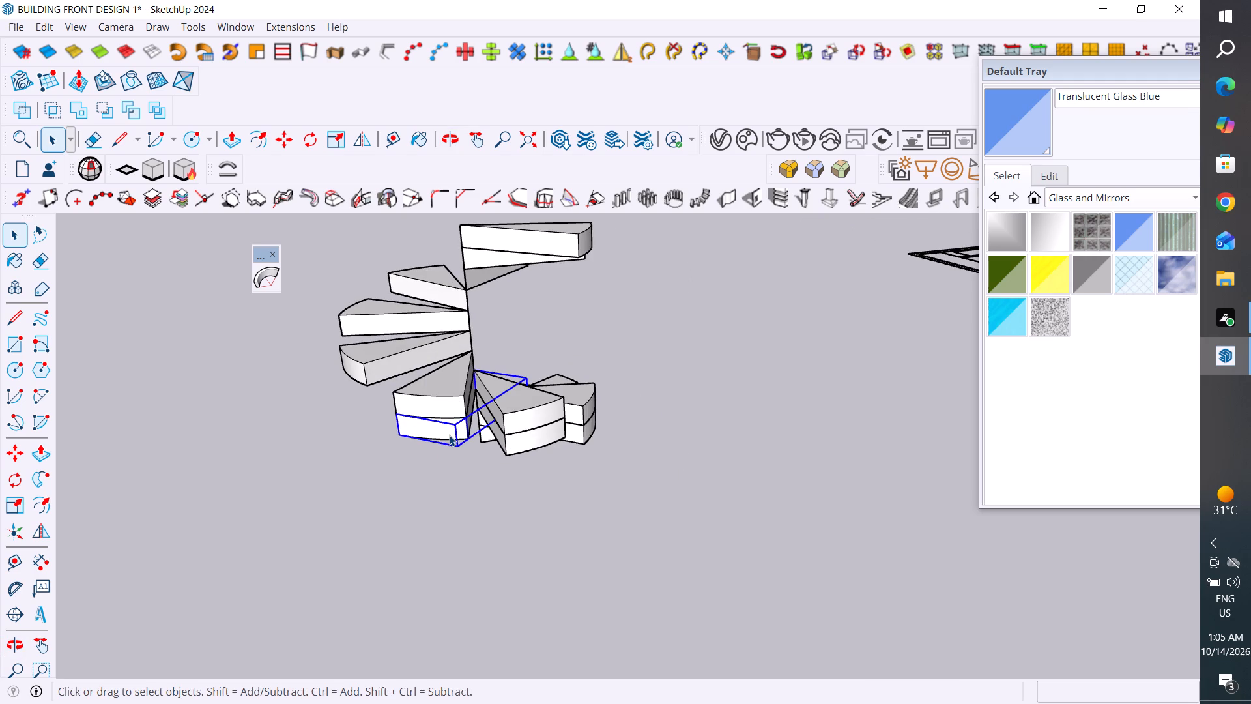
key(Delete)
click(434, 435)
key(Delete)
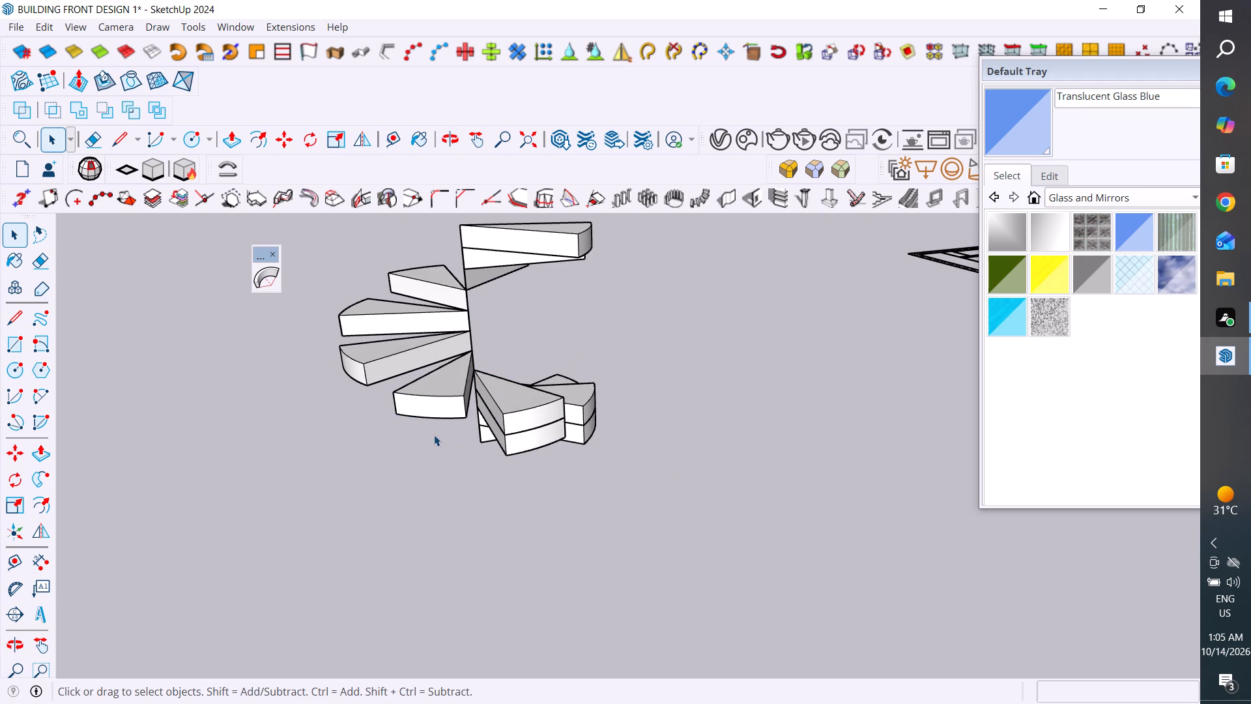
click(524, 449)
key(Delete)
middle_drag(638, 463, 618, 474)
middle_drag(618, 474, 580, 477)
click(431, 460)
key(Delete)
middle_drag(471, 458, 439, 458)
click(439, 452)
key(Delete)
Delete the remaining duplicate wedge directly beneath one of the lower spiral steps.
scroll(935, 406, down, 1)
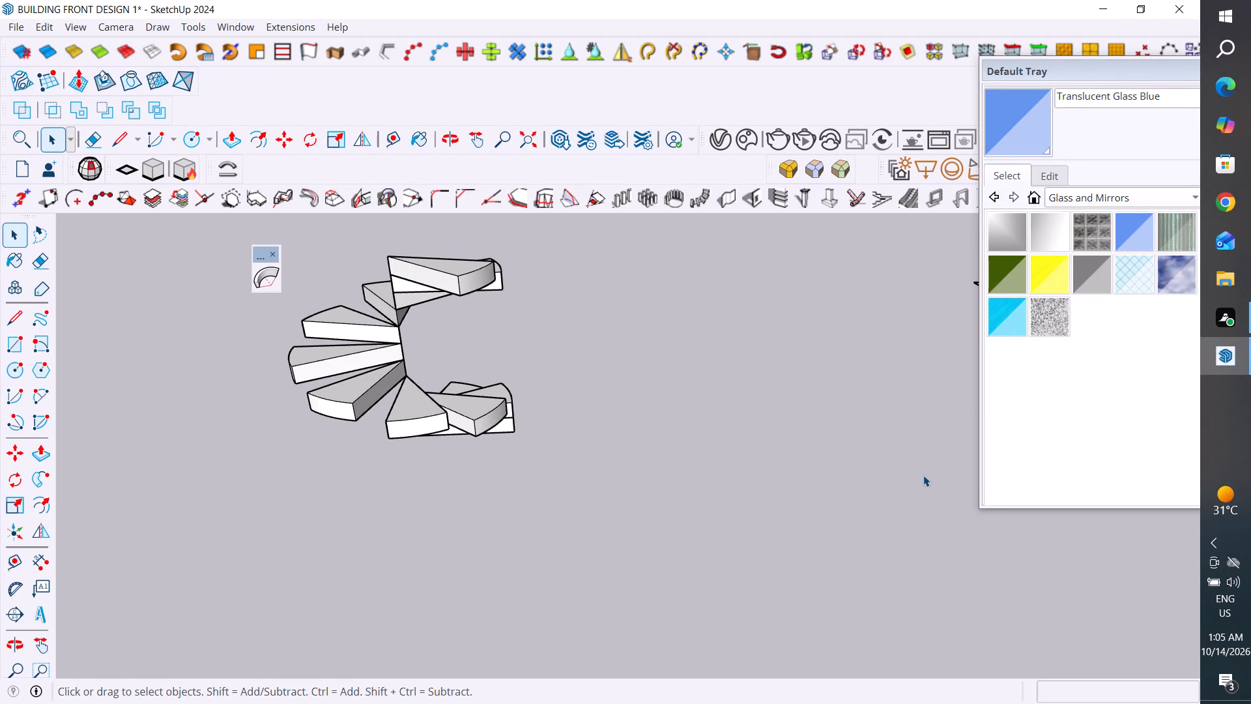
scroll(861, 319, down, 6)
middle_drag(822, 398, 584, 443)
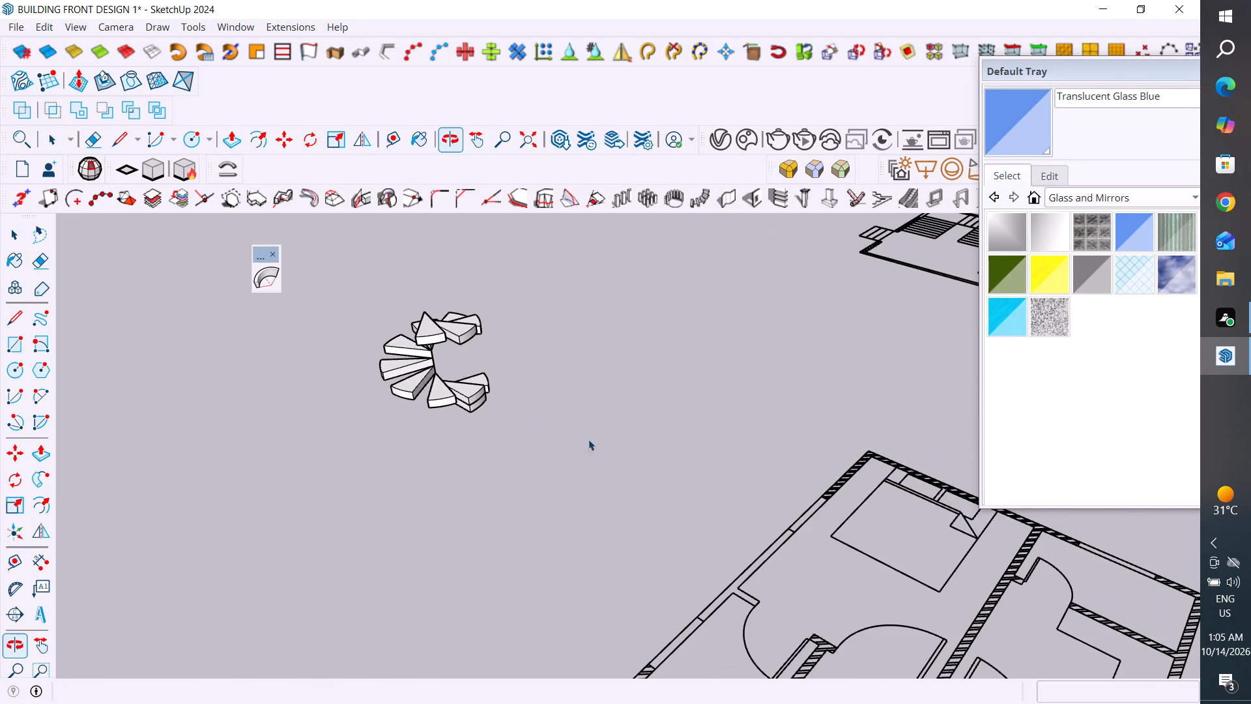
scroll(86, 686, down, 4)
middle_drag(537, 415, 132, 450)
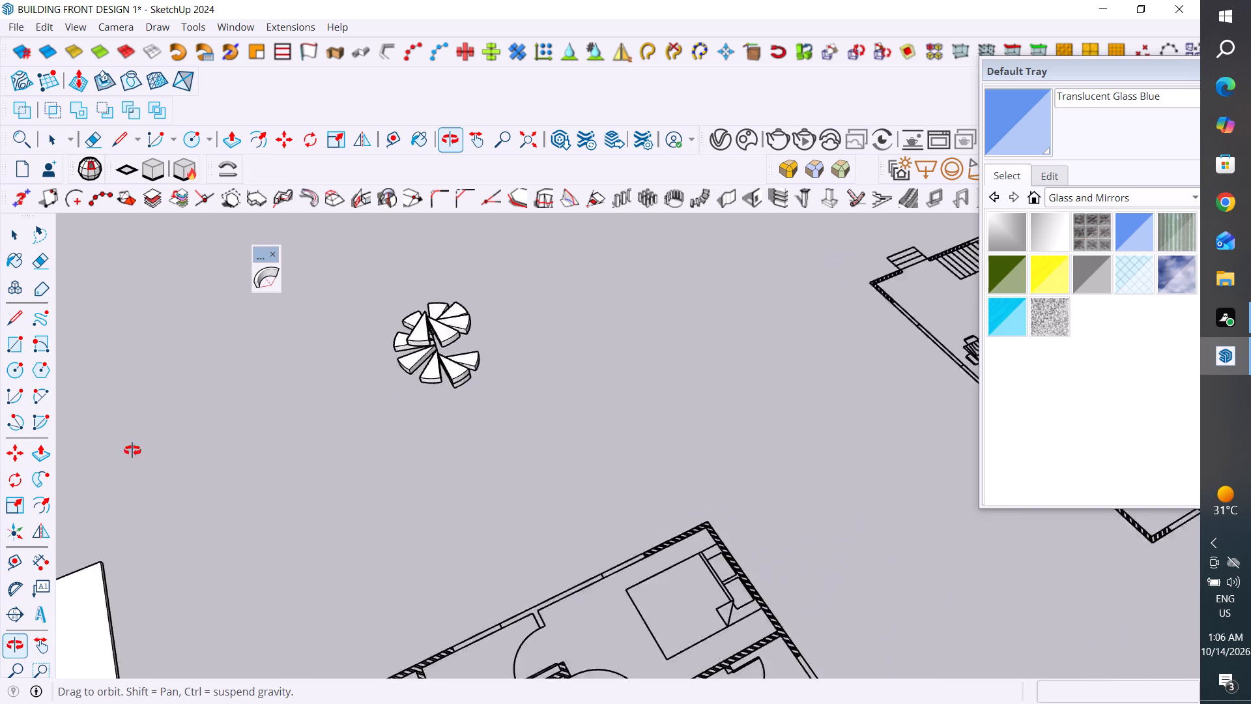
middle_drag(132, 450, 131, 443)
scroll(543, 322, up, 15)
click(655, 363)
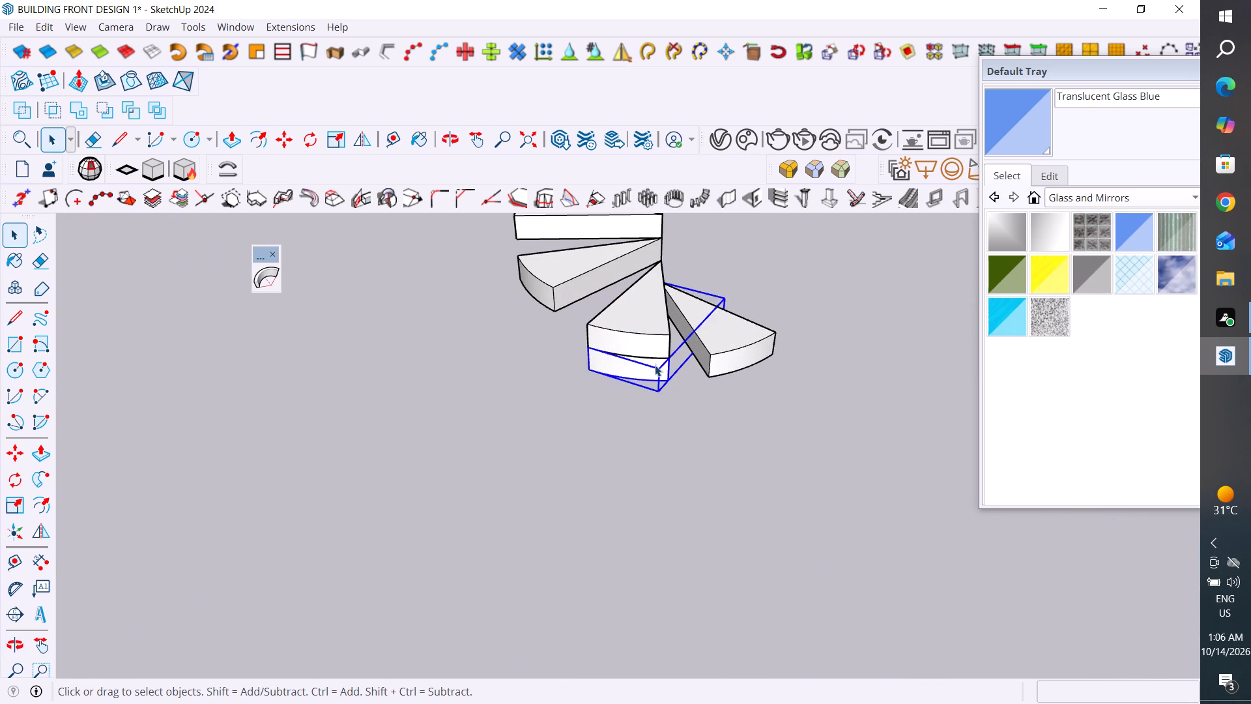
key(Delete)
Examine the spiral steps from several sides for an even one-wedge-per-layer sequence.
scroll(747, 378, up, 1)
middle_drag(743, 379, 407, 368)
scroll(569, 394, down, 9)
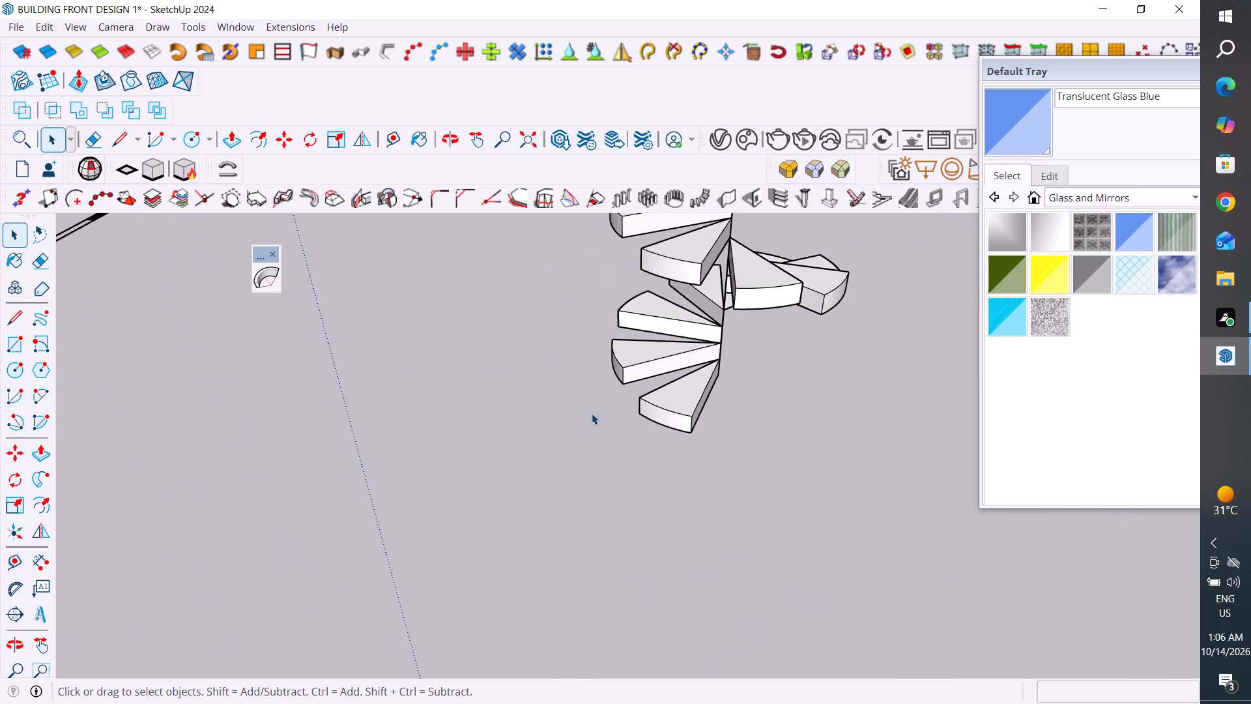
scroll(592, 413, down, 4)
middle_drag(600, 420, 915, 433)
scroll(612, 428, down, 1)
middle_drag(510, 340, 876, 405)
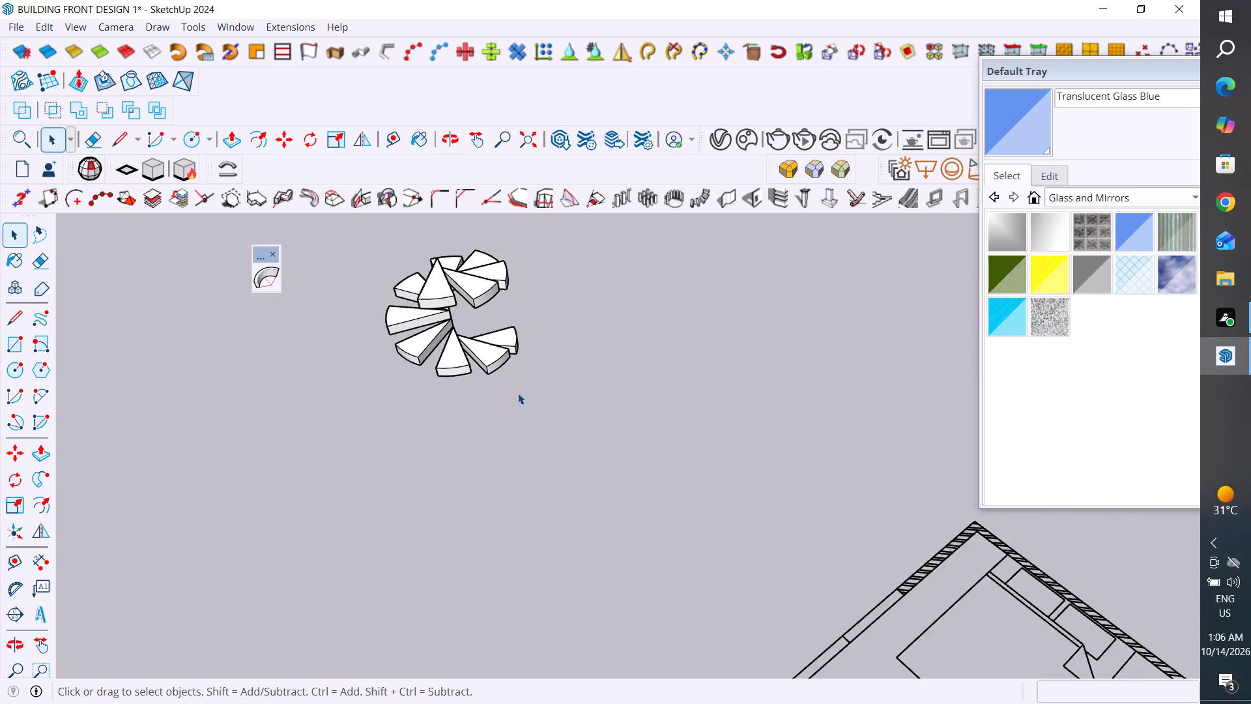
scroll(518, 393, down, 5)
middle_drag(480, 407, 680, 383)
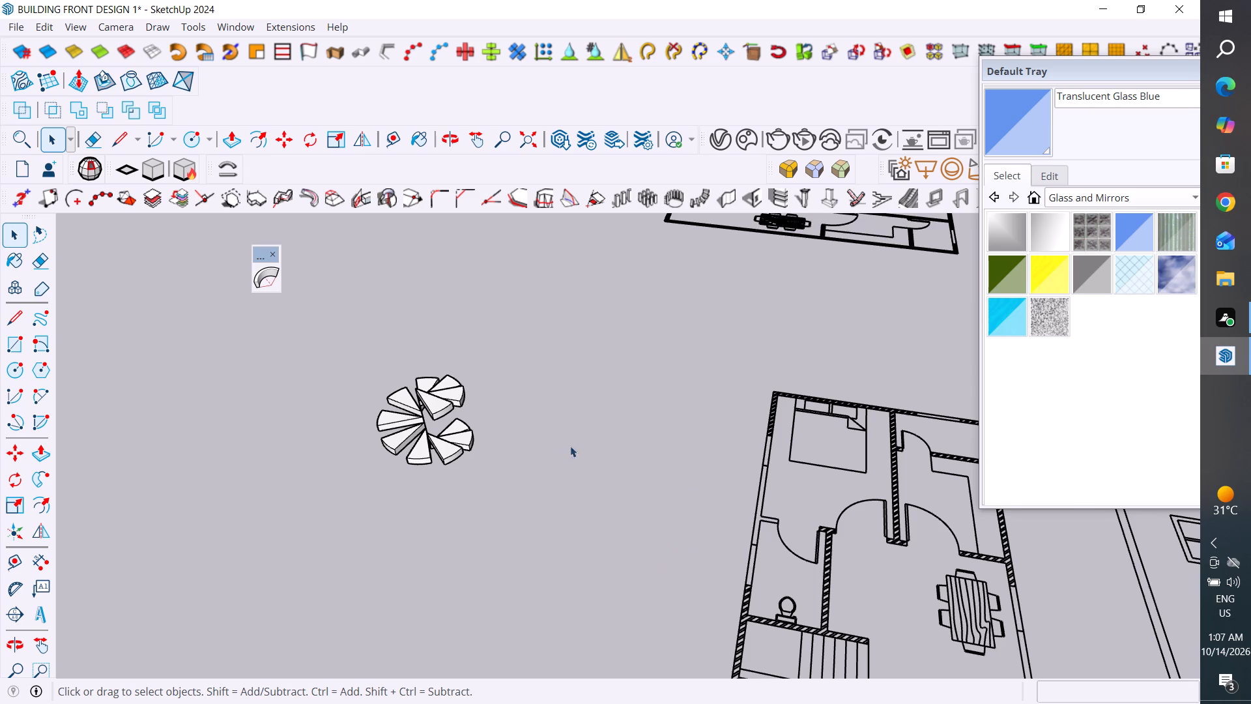
scroll(490, 448, down, 2)
middle_drag(467, 475, 154, 475)
scroll(532, 321, up, 12)
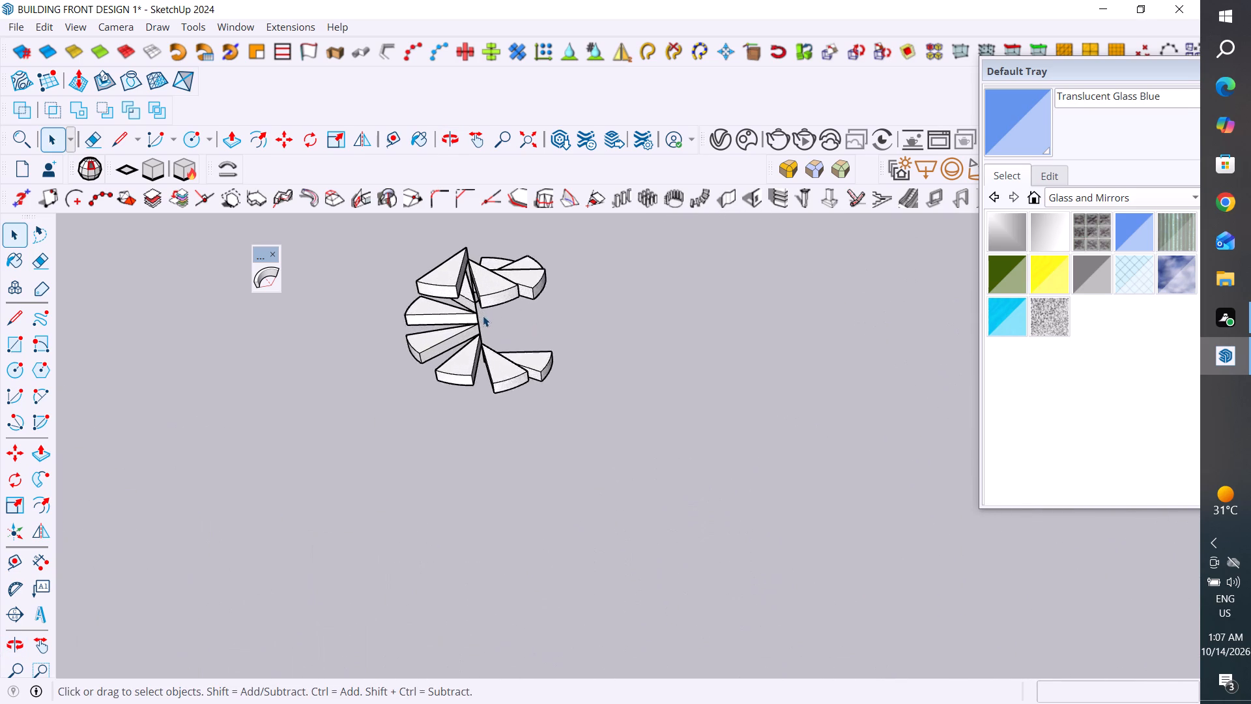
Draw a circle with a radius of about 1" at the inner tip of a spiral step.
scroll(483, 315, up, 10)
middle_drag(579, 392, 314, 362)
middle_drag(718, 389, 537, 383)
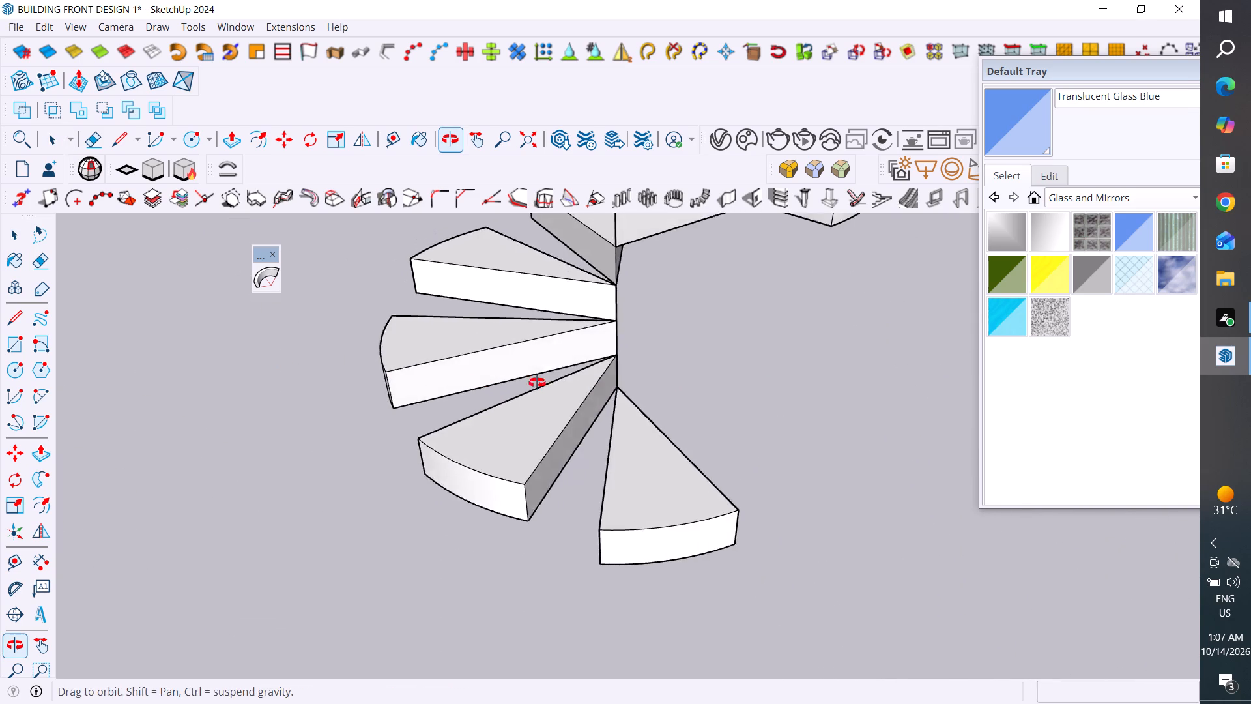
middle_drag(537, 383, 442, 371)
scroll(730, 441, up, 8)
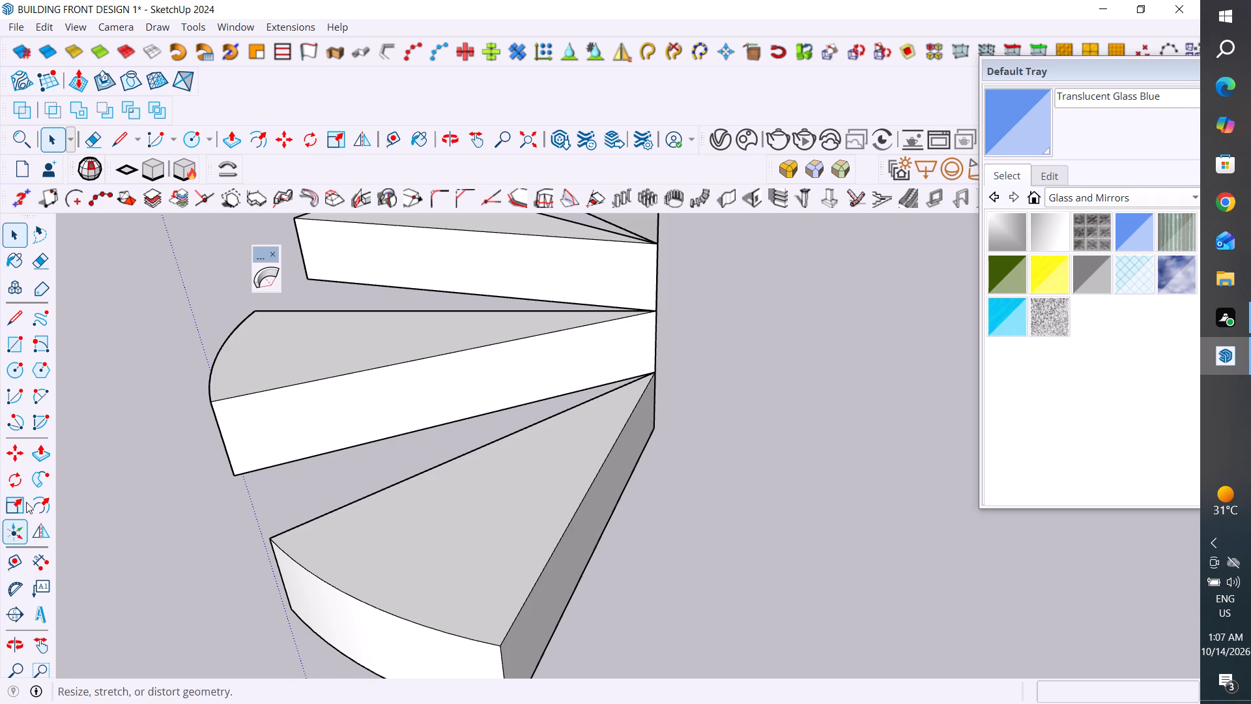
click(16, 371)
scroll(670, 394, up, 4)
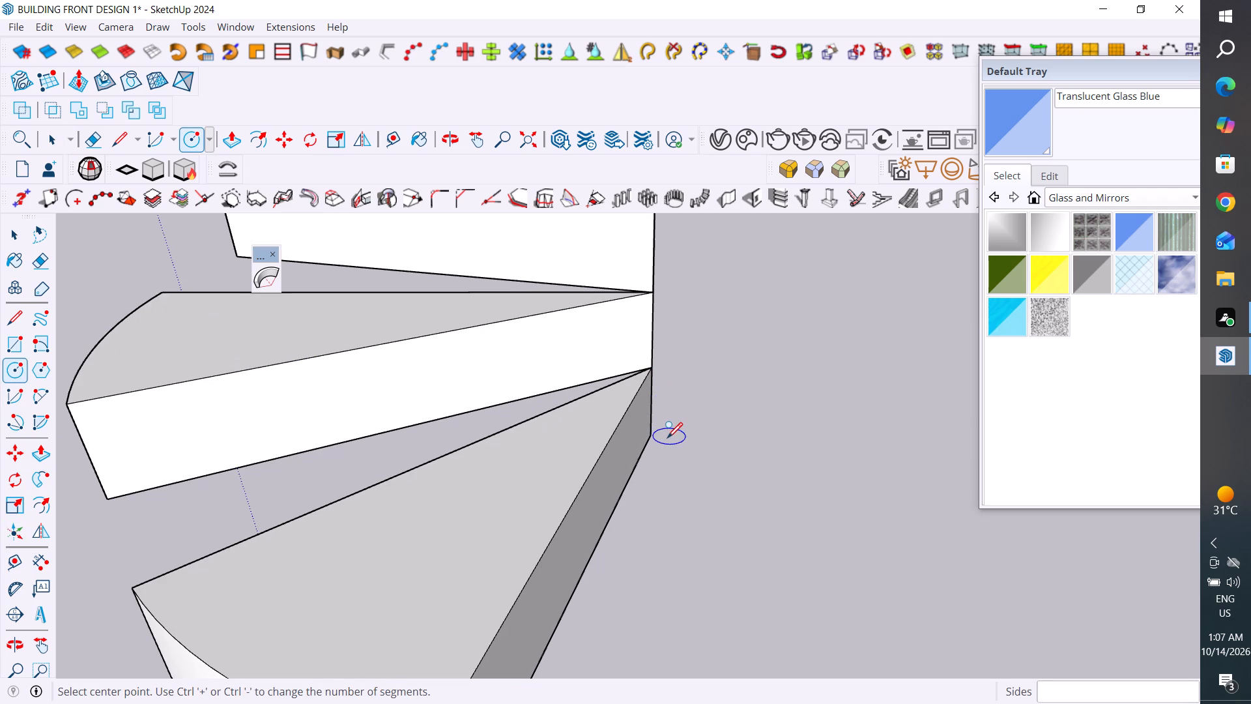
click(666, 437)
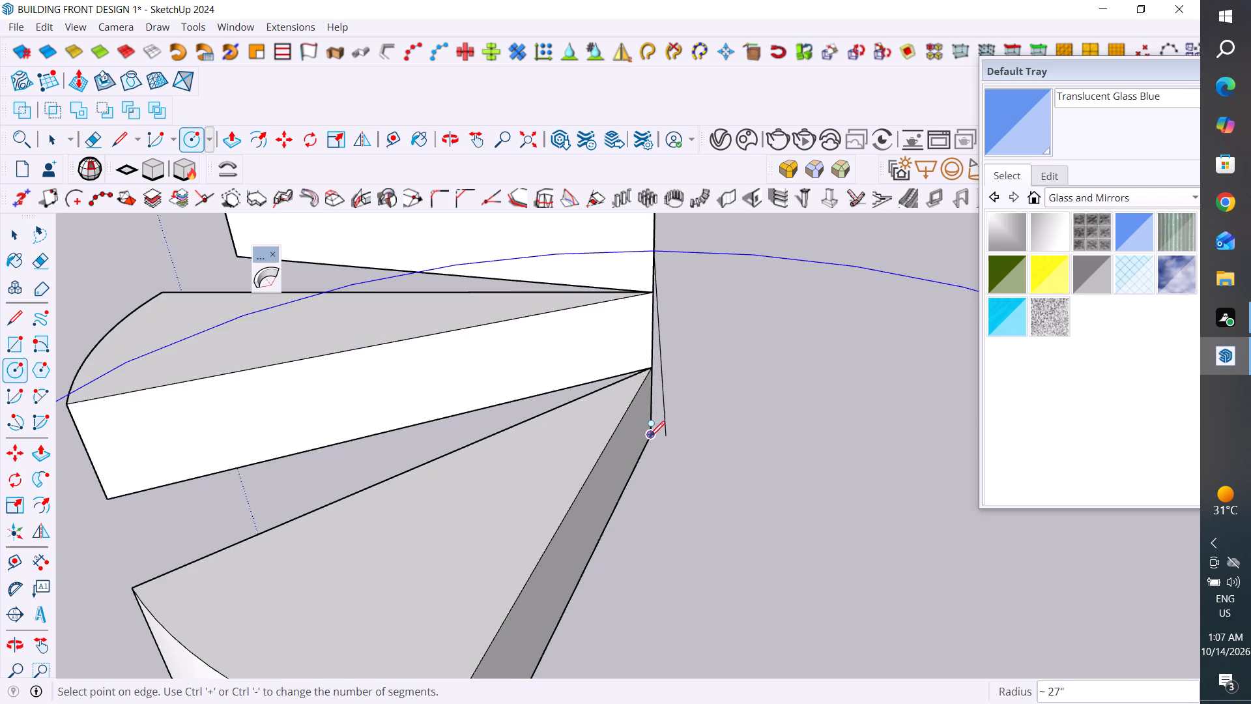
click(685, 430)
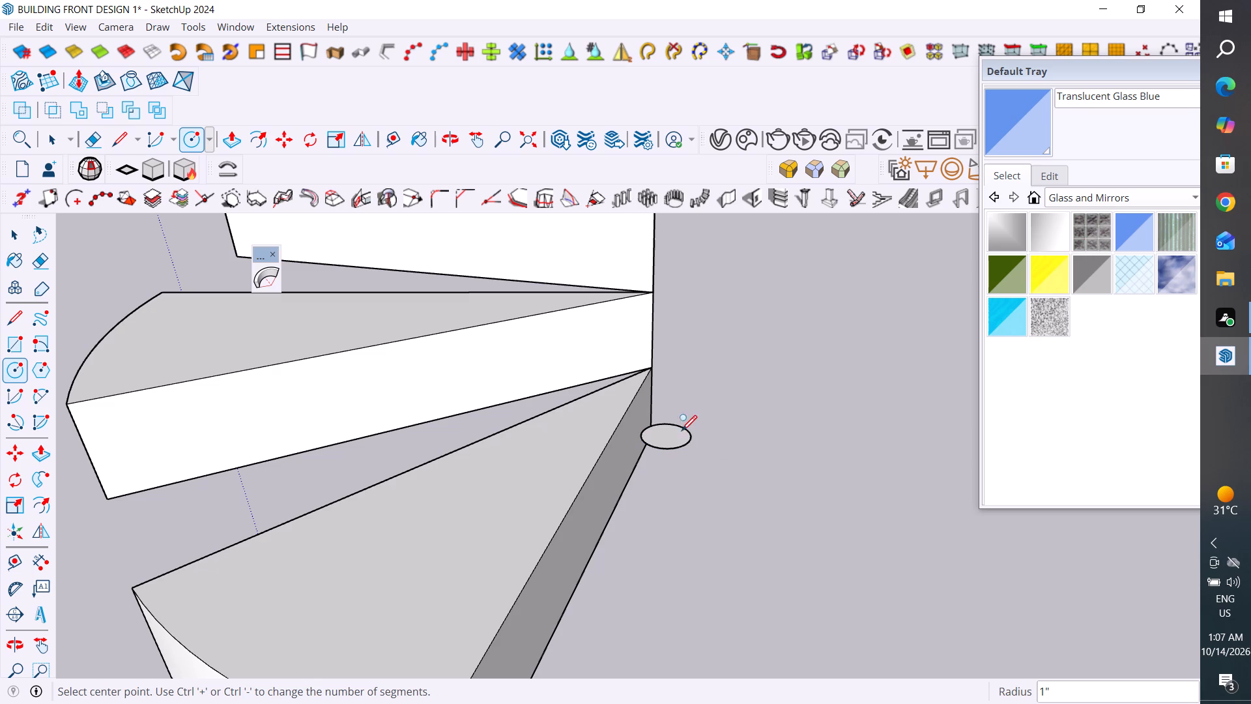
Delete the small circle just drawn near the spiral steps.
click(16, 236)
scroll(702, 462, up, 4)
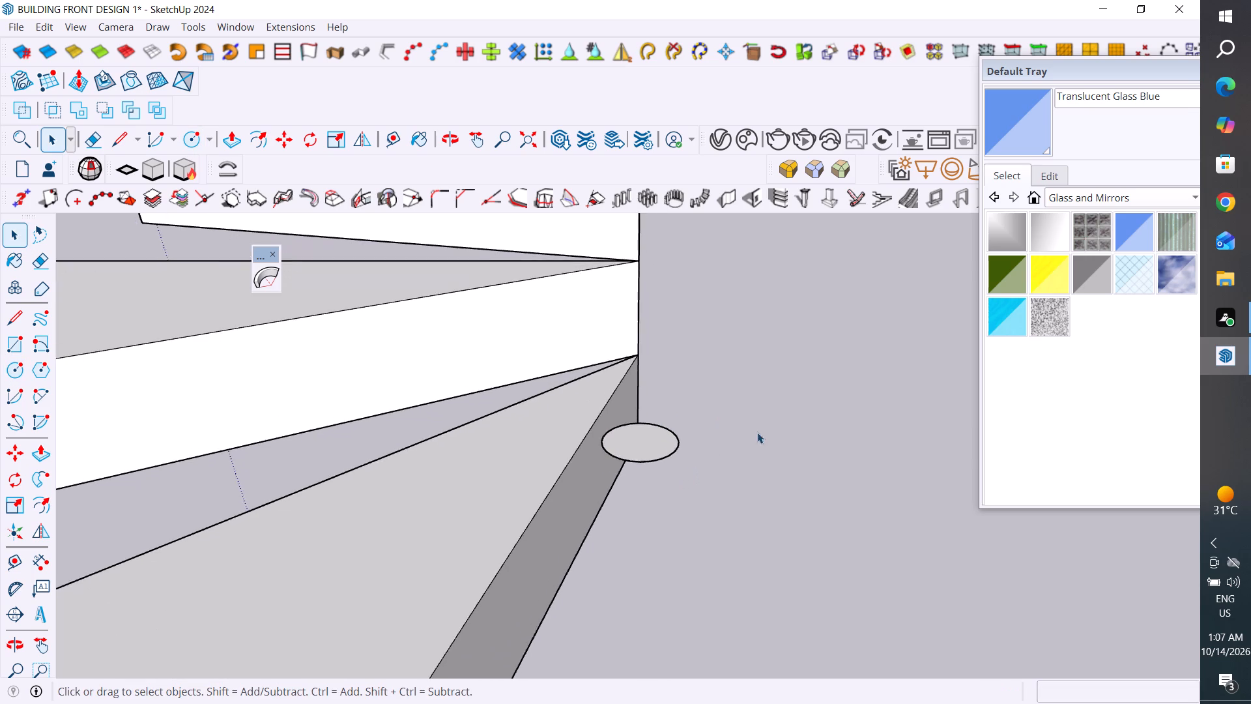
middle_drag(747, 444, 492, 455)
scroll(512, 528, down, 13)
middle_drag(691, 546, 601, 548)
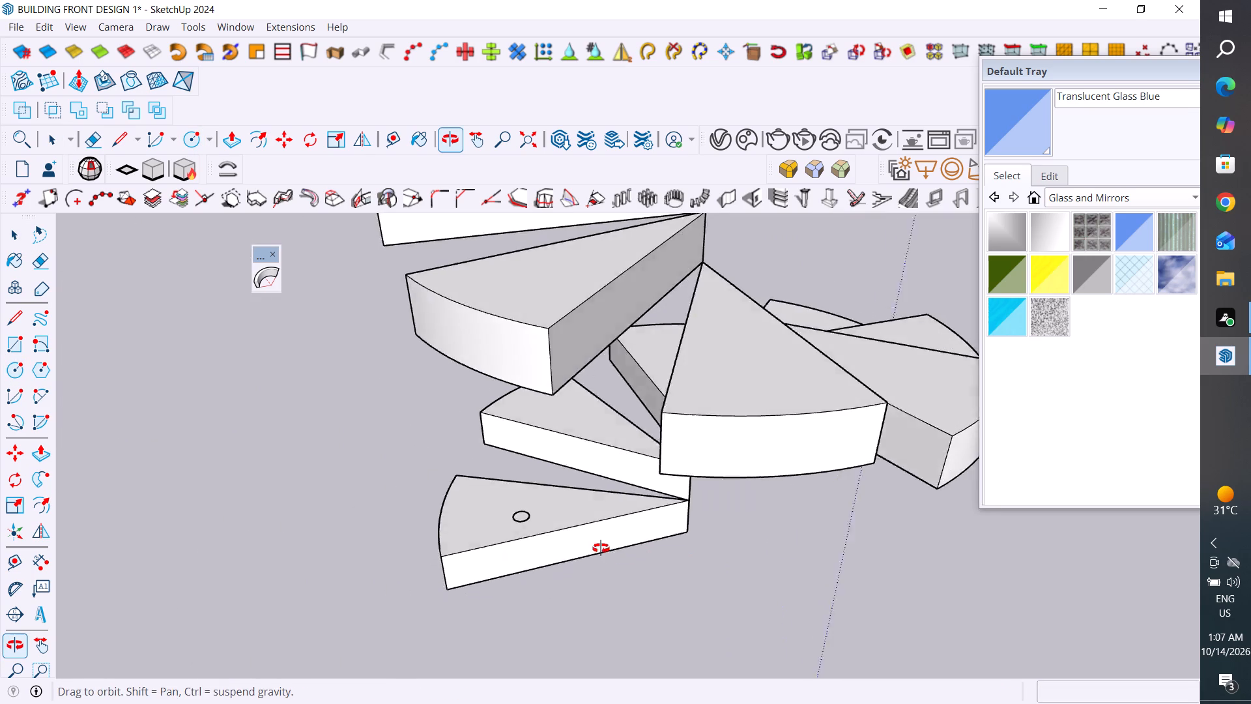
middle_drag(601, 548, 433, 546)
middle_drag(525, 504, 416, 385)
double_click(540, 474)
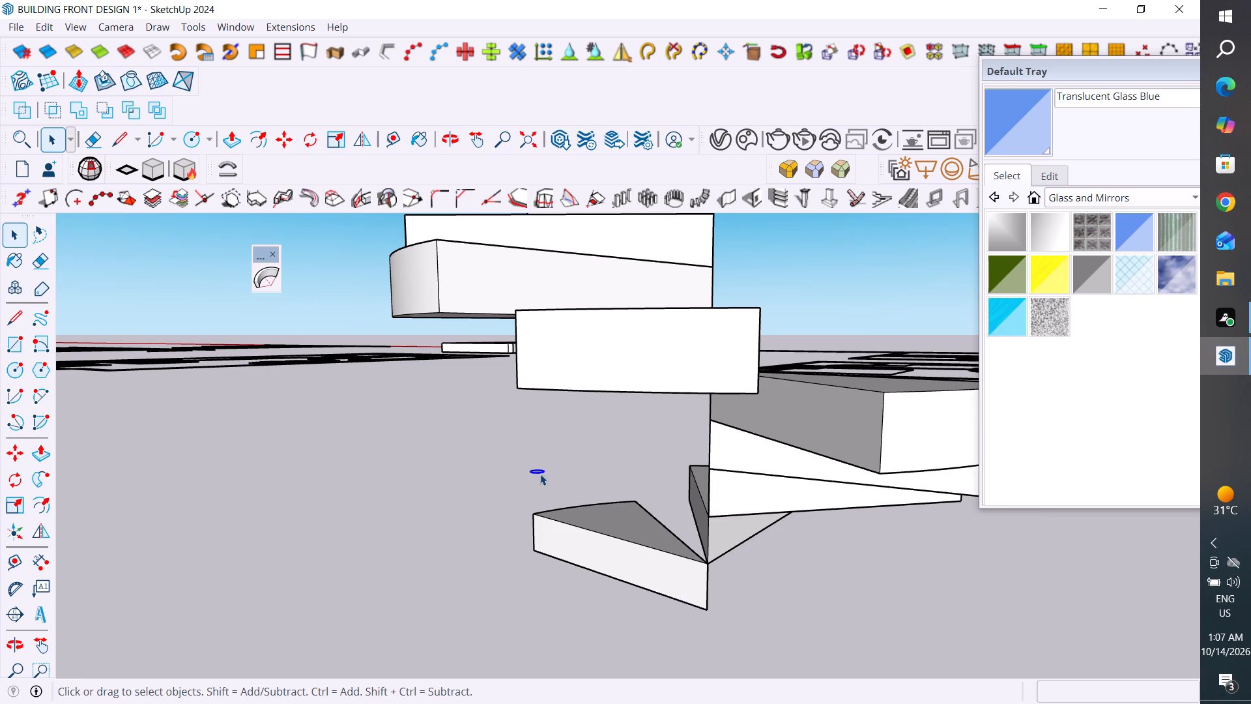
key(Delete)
Draw a horizontal circle with a radius of about 2" beside the lowest step's bottom inner corner.
scroll(727, 406, down, 5)
middle_drag(739, 495, 737, 548)
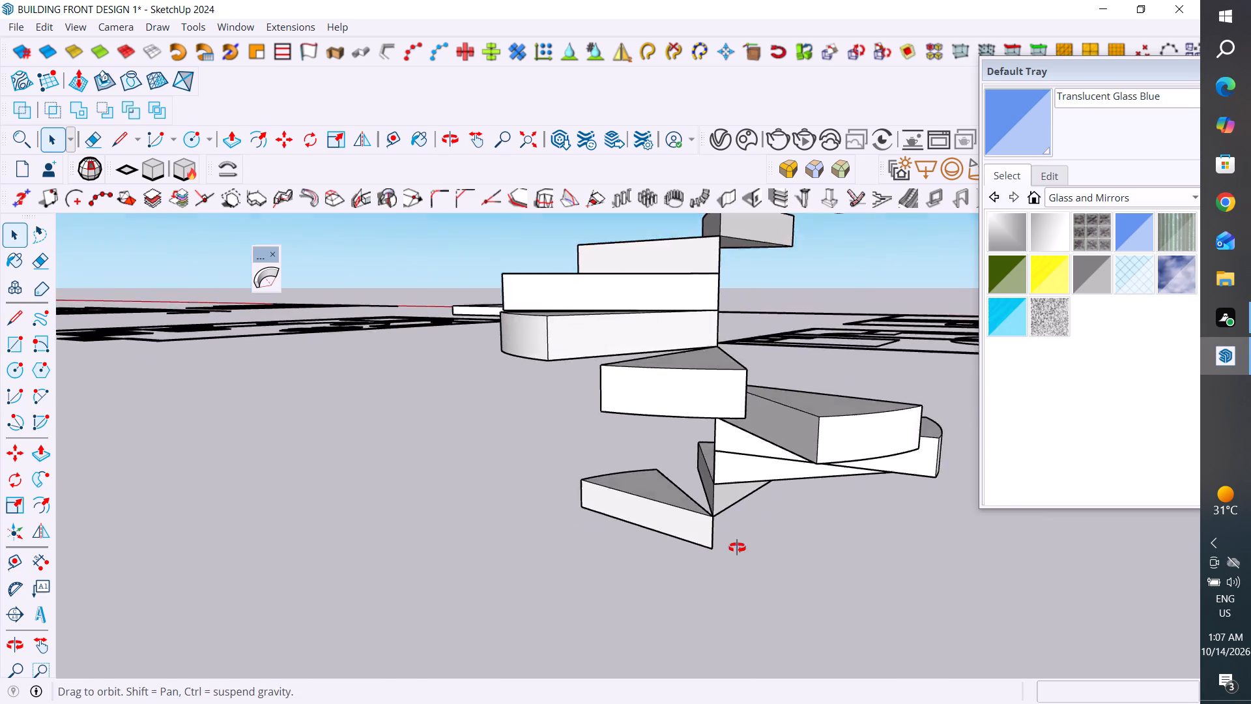
middle_drag(737, 548, 736, 591)
scroll(730, 578, up, 9)
click(15, 370)
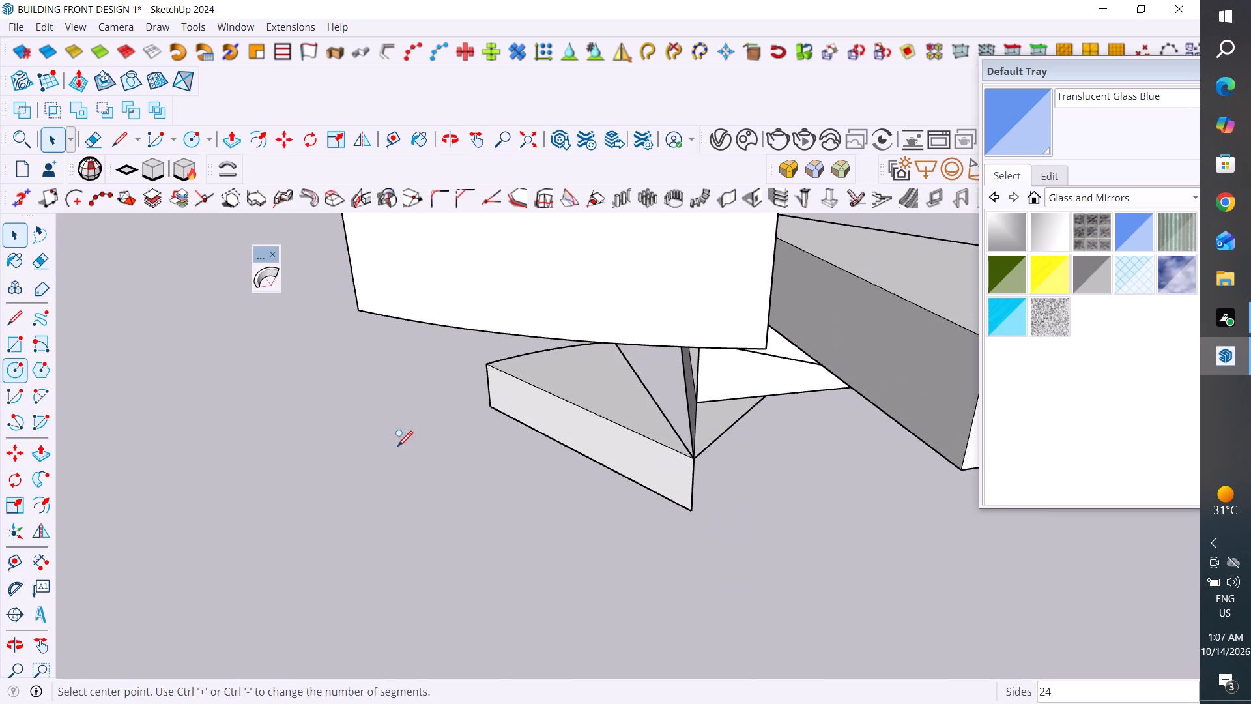
scroll(685, 500, up, 4)
middle_drag(700, 535, 778, 528)
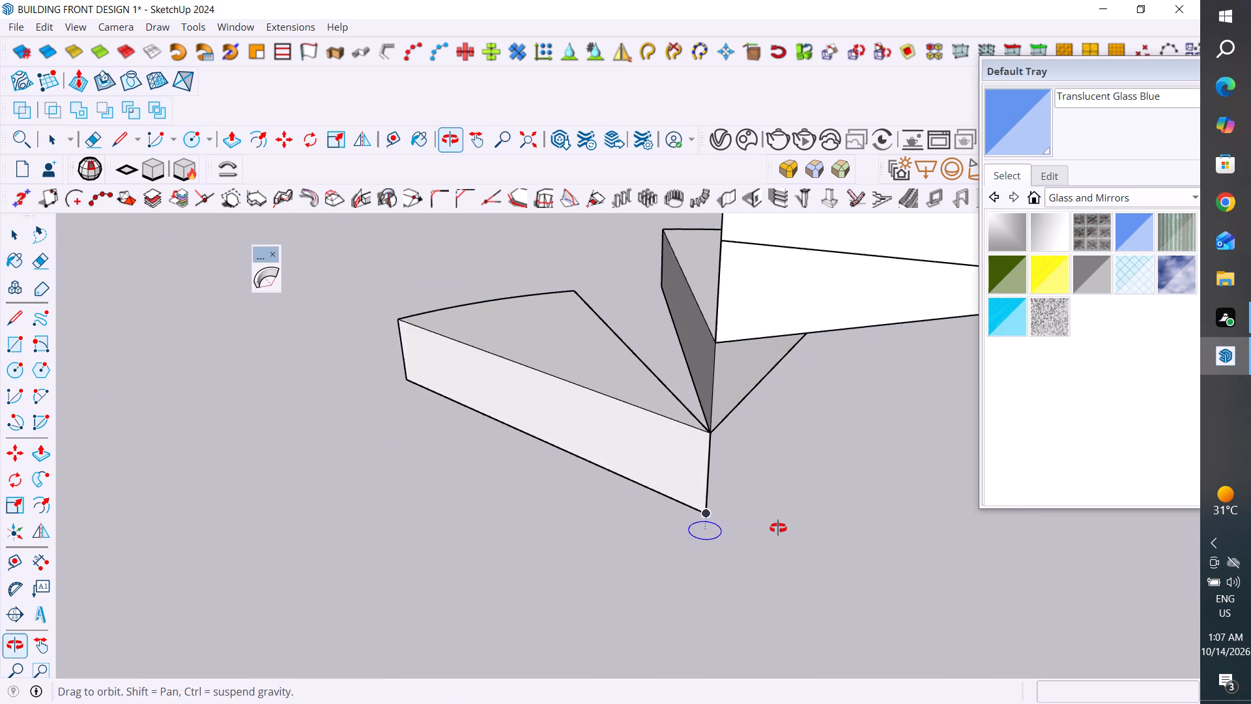
middle_drag(778, 528, 826, 533)
scroll(795, 508, up, 3)
middle_drag(813, 532, 978, 530)
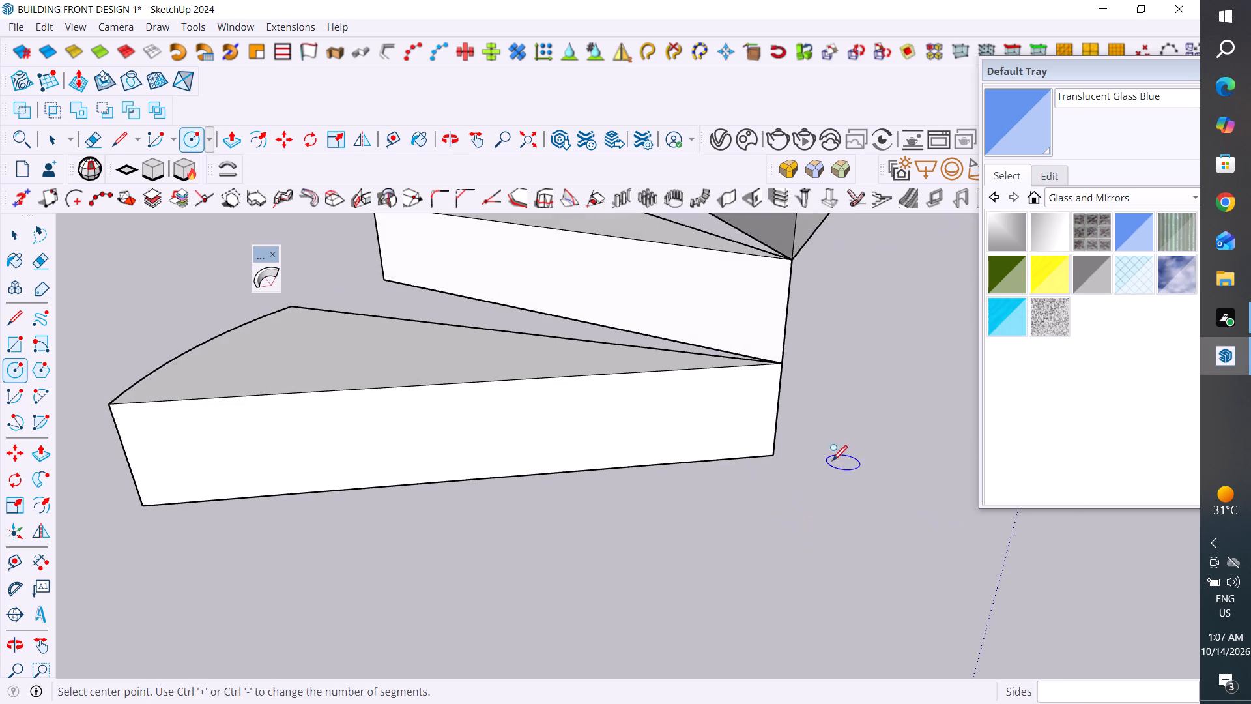
drag(818, 465, 835, 477)
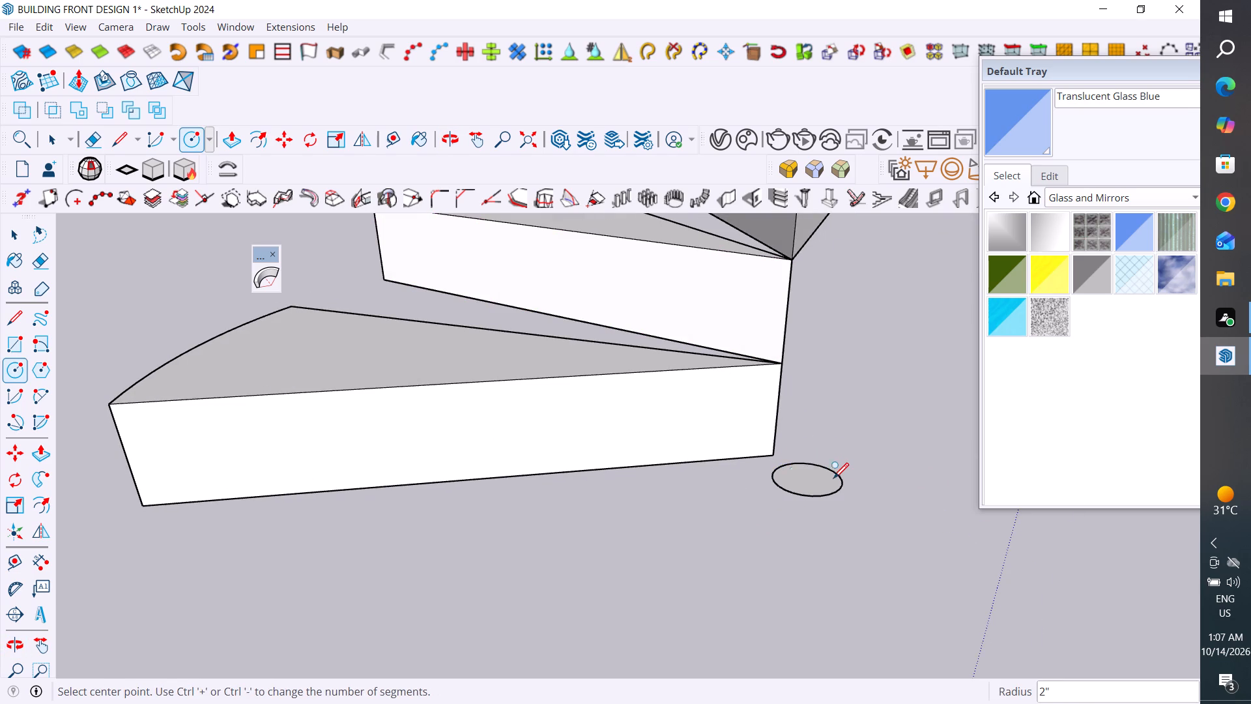
Make the circle's face and edge a group.
click(12, 229)
triple_click(825, 477)
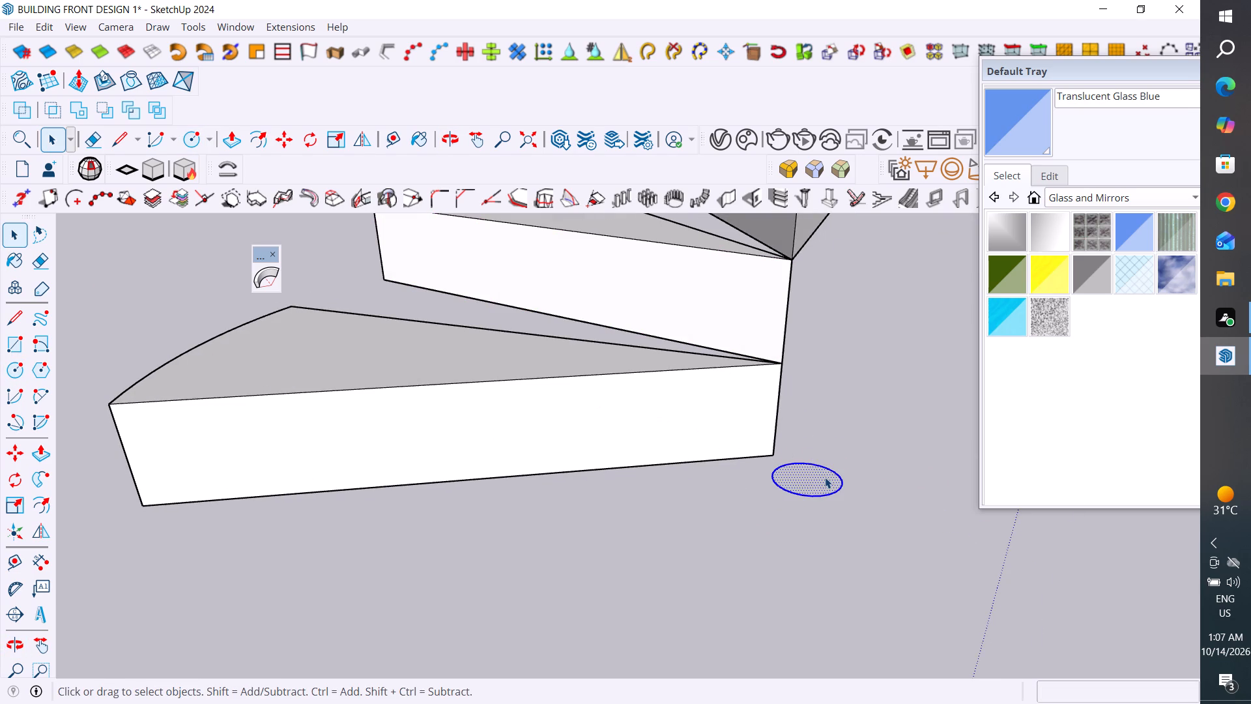
right_click(825, 477)
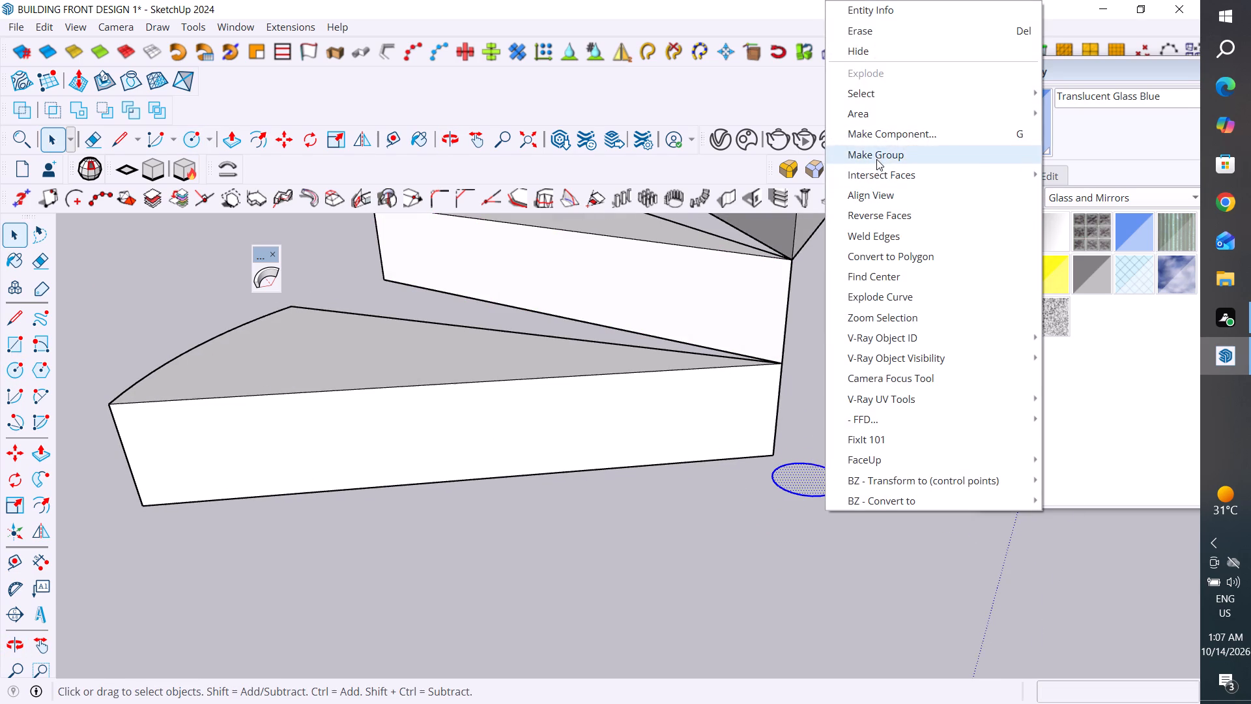
click(876, 156)
Move the circle group about 1" so its edge meets the lowest step's bottom inner corner.
middle_drag(800, 512, 906, 545)
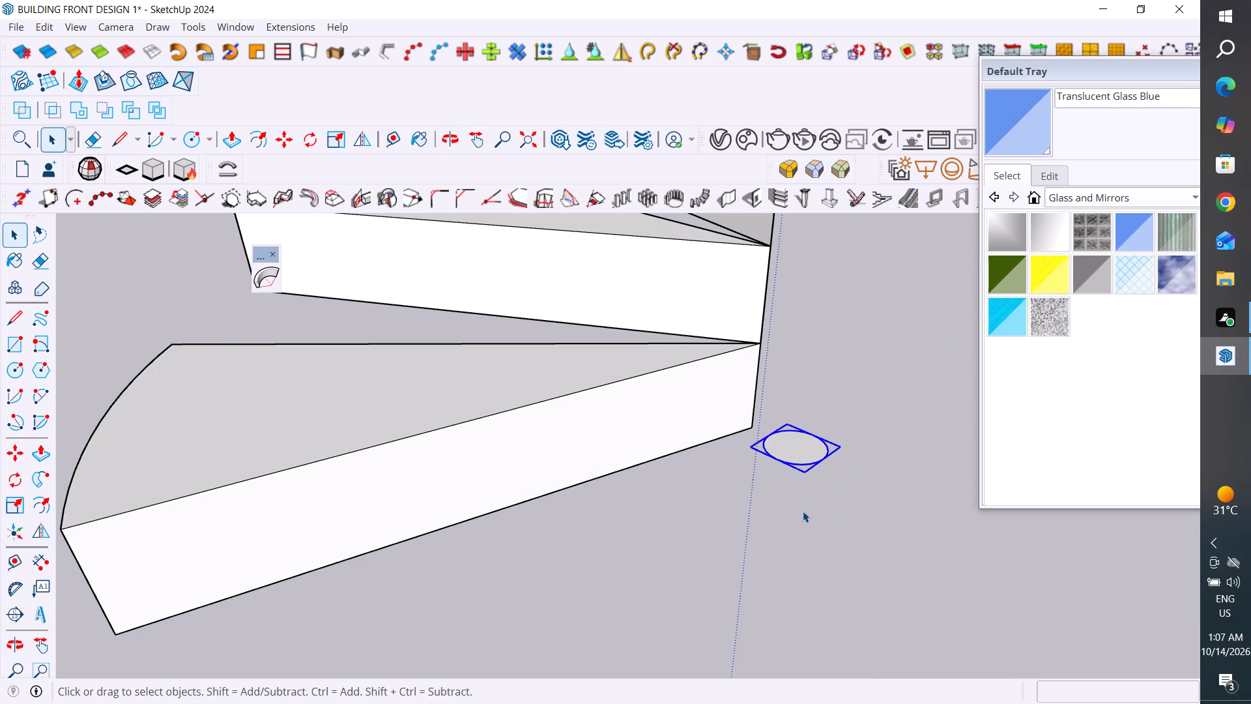
key(m)
scroll(779, 464, up, 13)
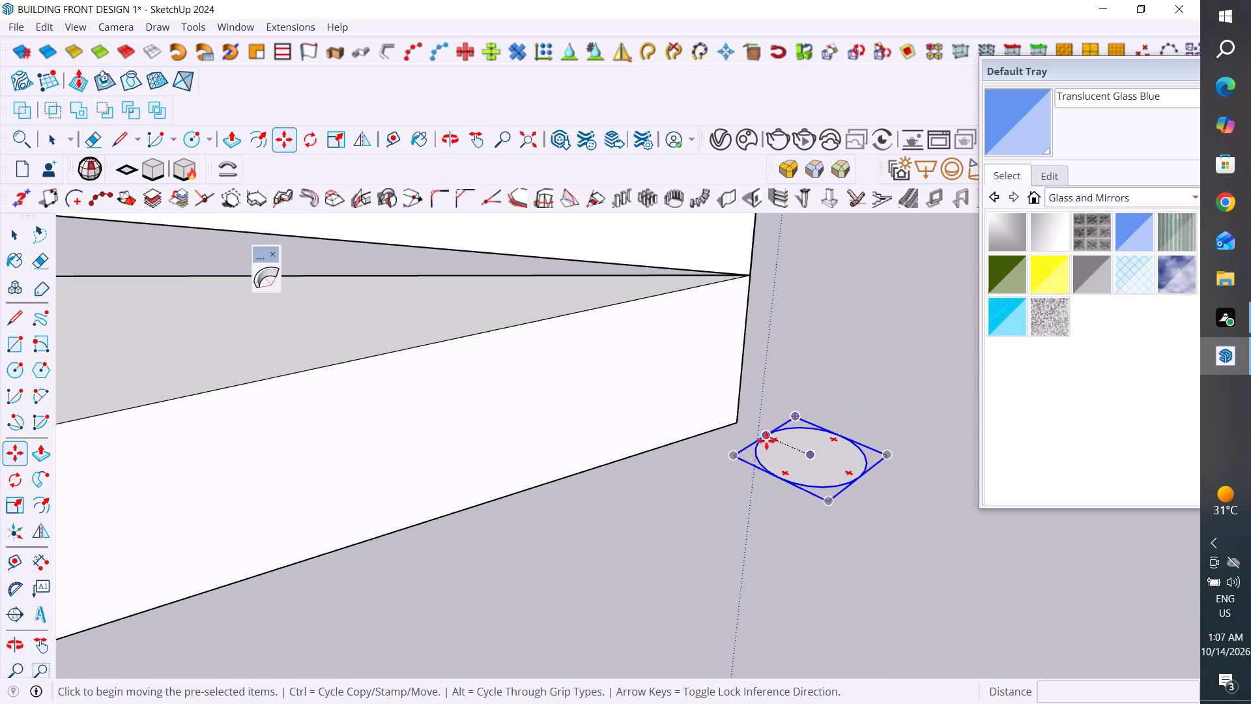
click(760, 435)
click(737, 426)
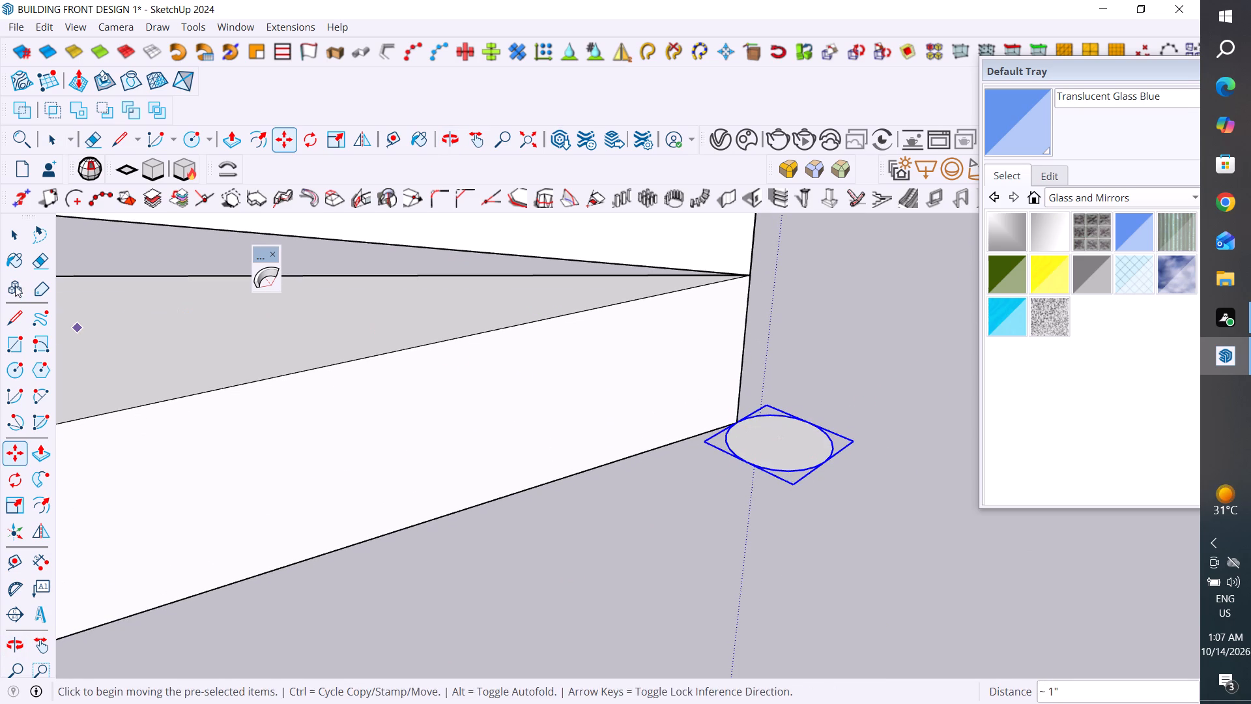
Extrude the circle inside its group upward into a central column ending just above the top spiral step.
click(12, 232)
click(761, 573)
click(777, 431)
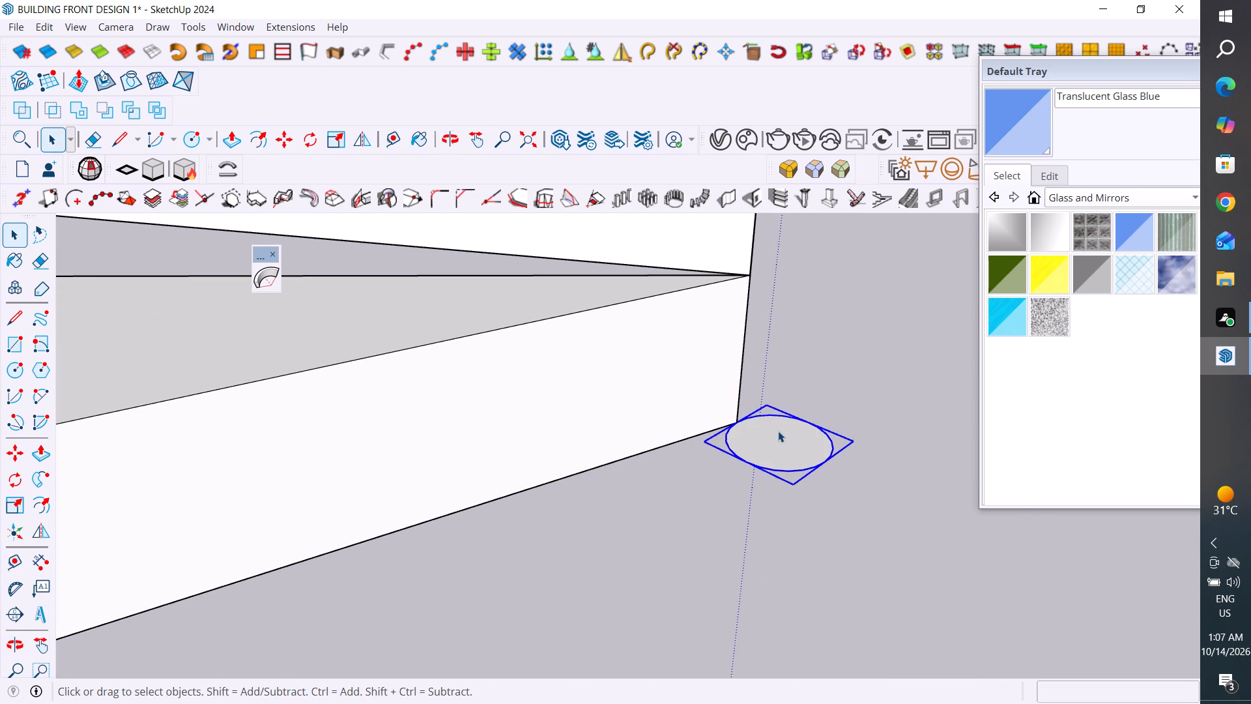
triple_click(778, 431)
scroll(778, 431, down, 20)
scroll(778, 431, down, 1)
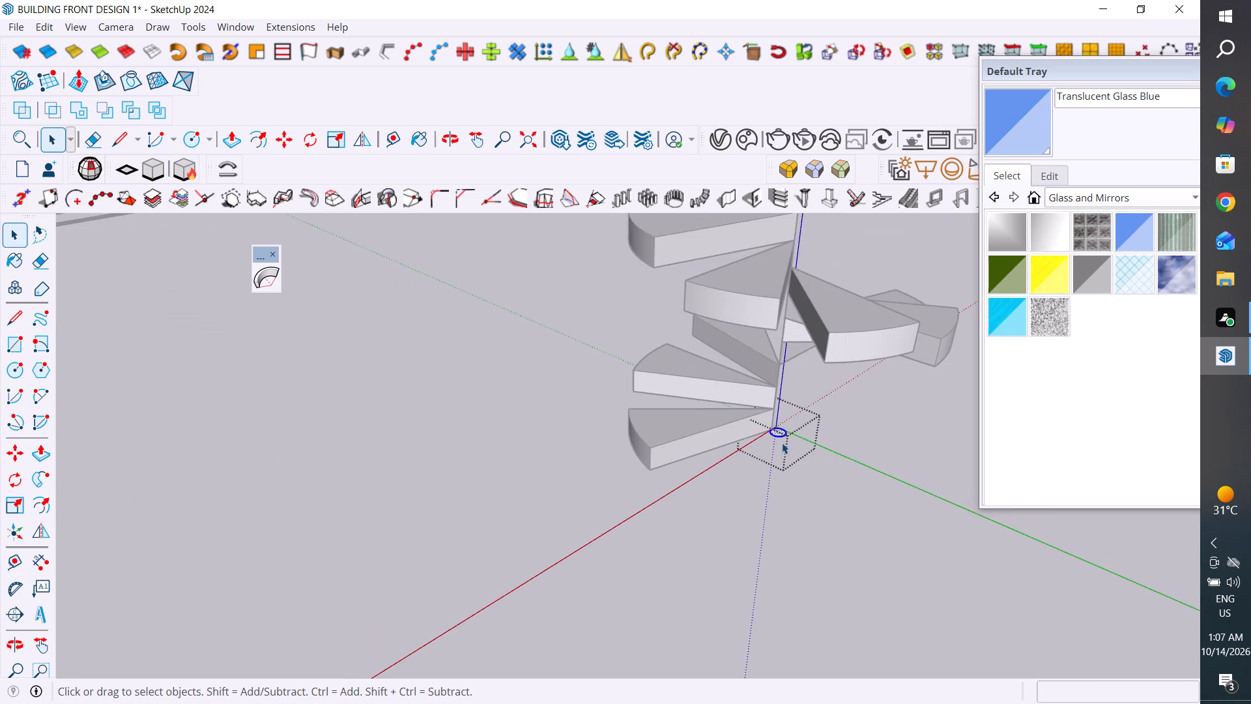
middle_drag(798, 468, 981, 434)
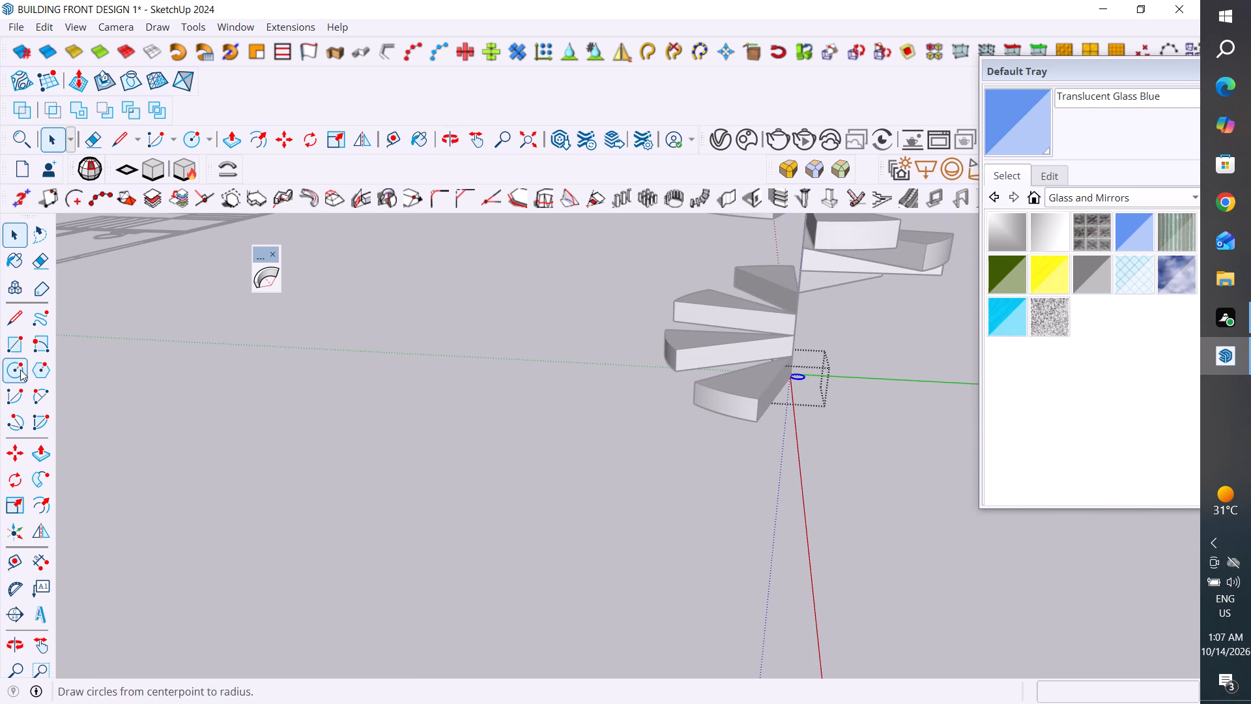
click(229, 142)
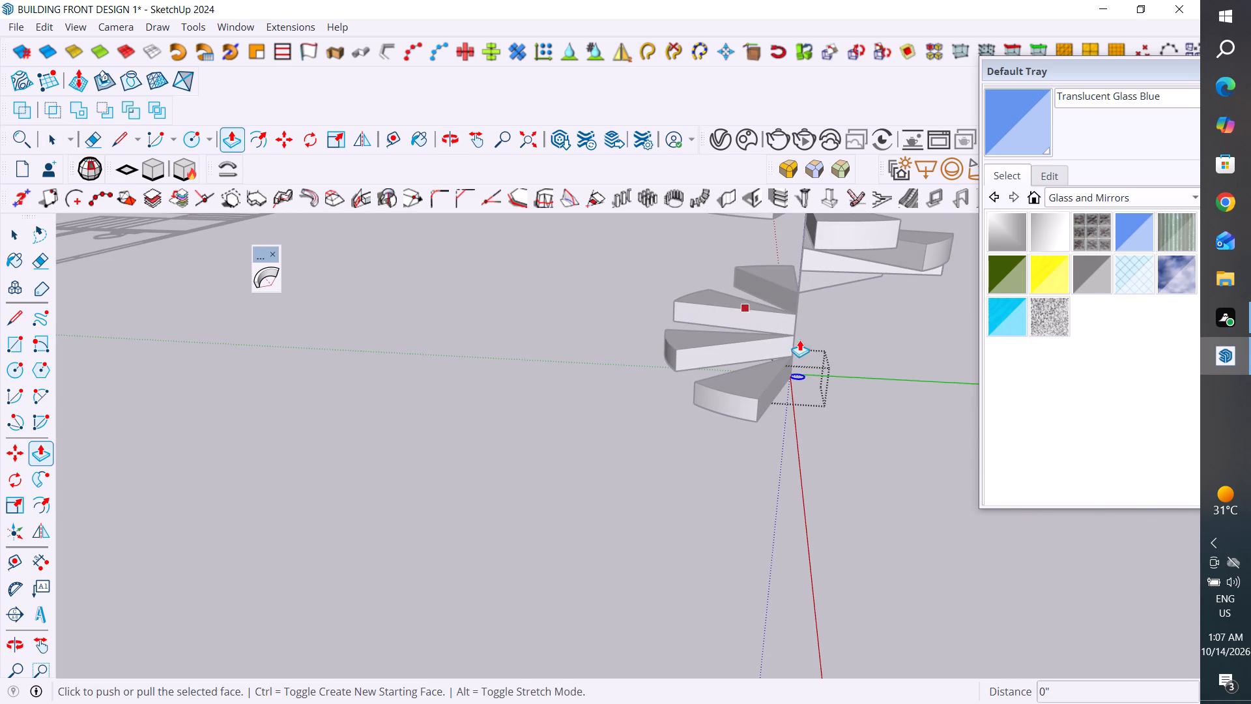
click(801, 368)
scroll(818, 293, down, 5)
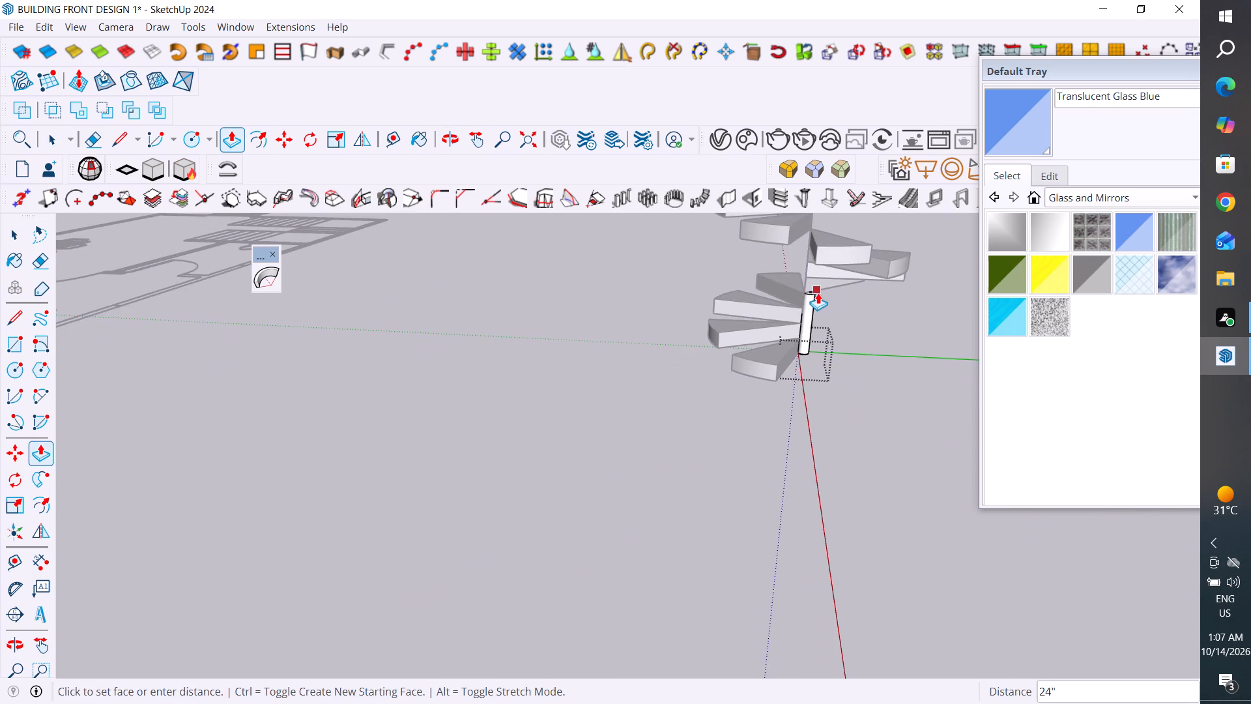
middle_drag(826, 299, 984, 288)
scroll(800, 411, down, 20)
scroll(800, 411, down, 6)
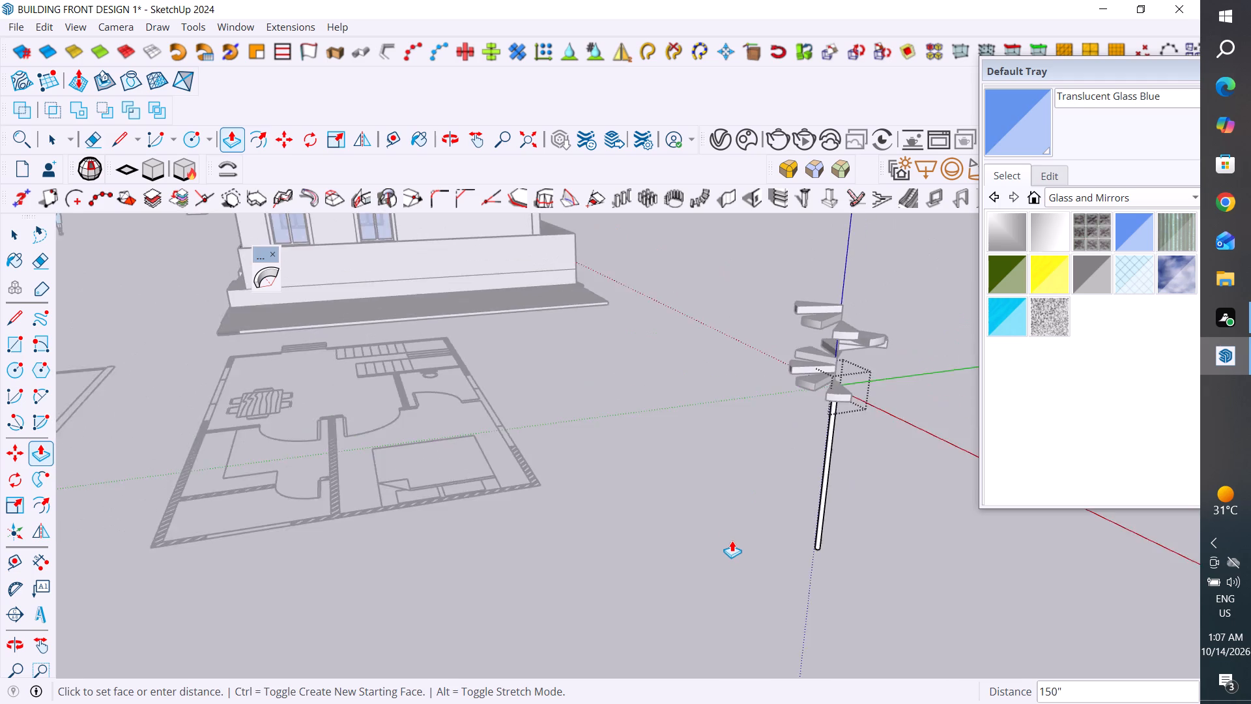
scroll(732, 540, down, 5)
scroll(816, 349, up, 8)
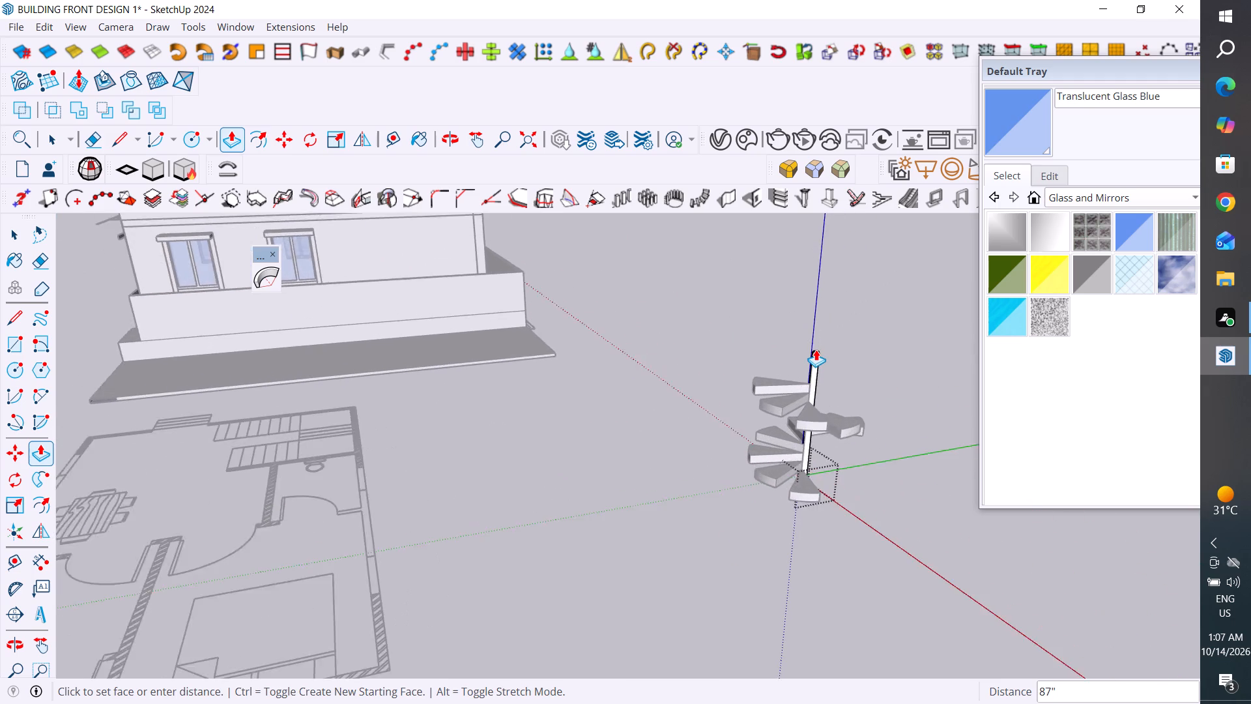
scroll(816, 349, up, 5)
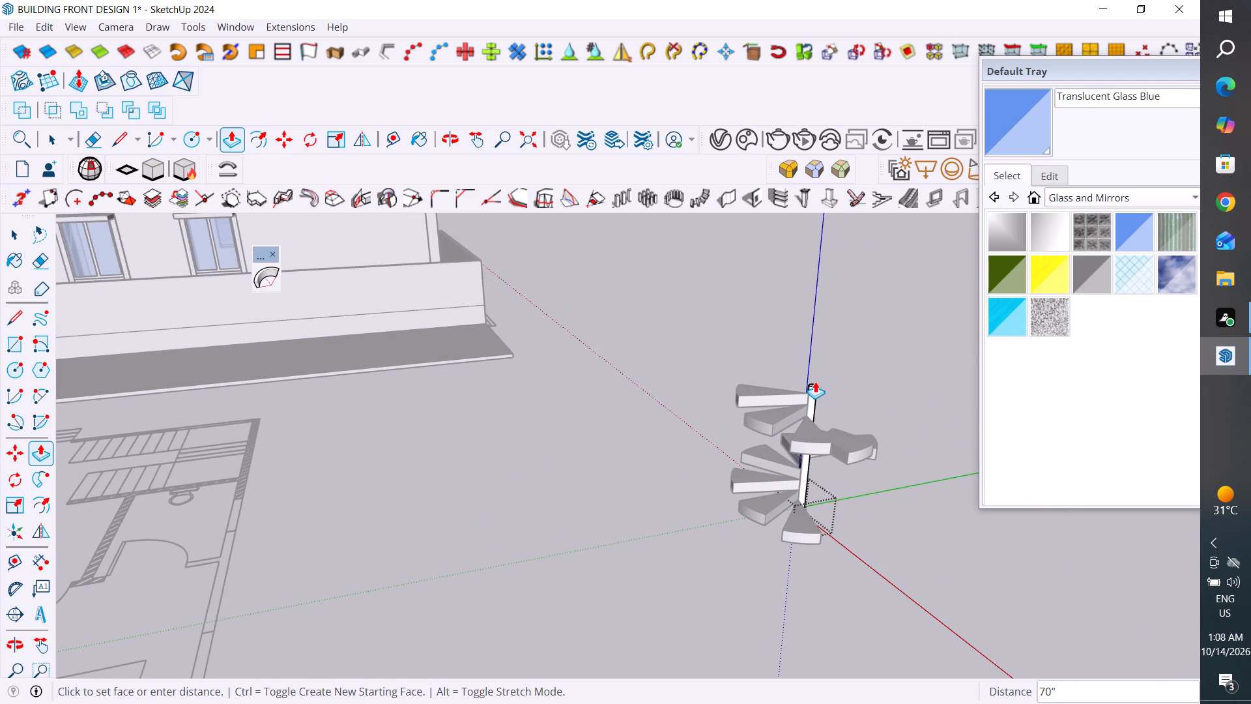
click(815, 381)
click(22, 237)
scroll(567, 432, down, 5)
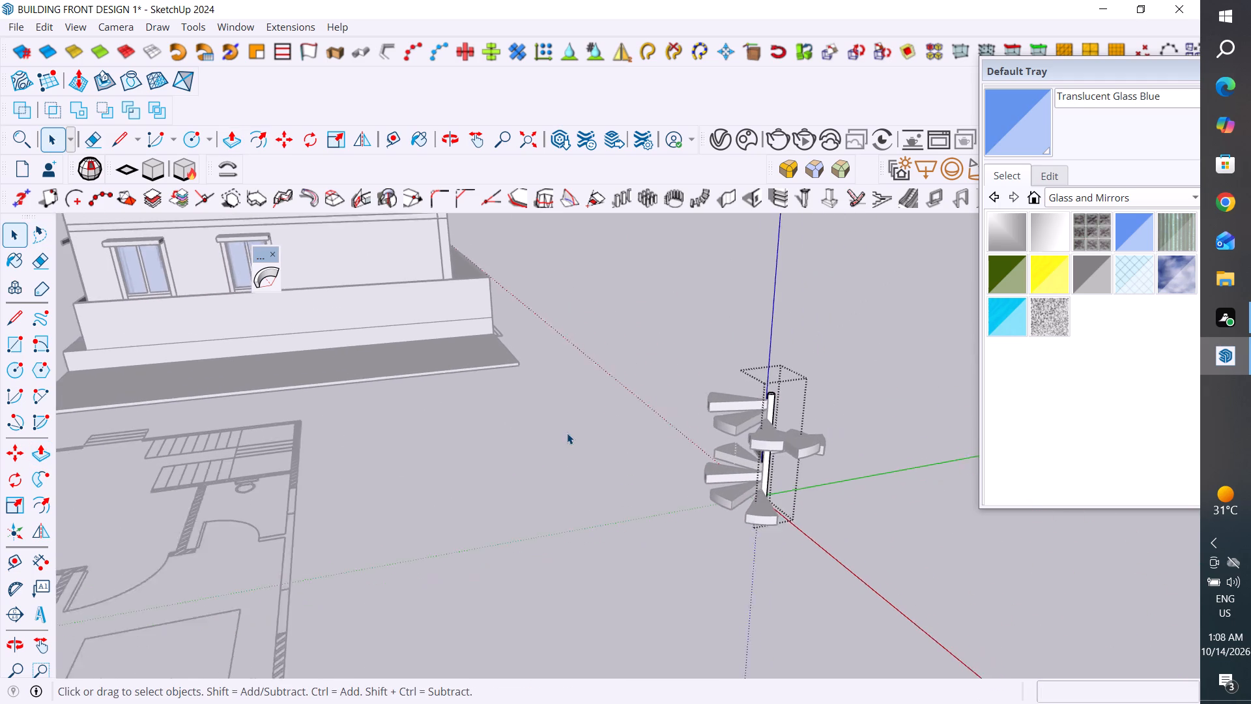
click(727, 565)
Examine the spiral steps with their central column from several sides and their position relative to the building and floor plans.
drag(835, 357, 670, 560)
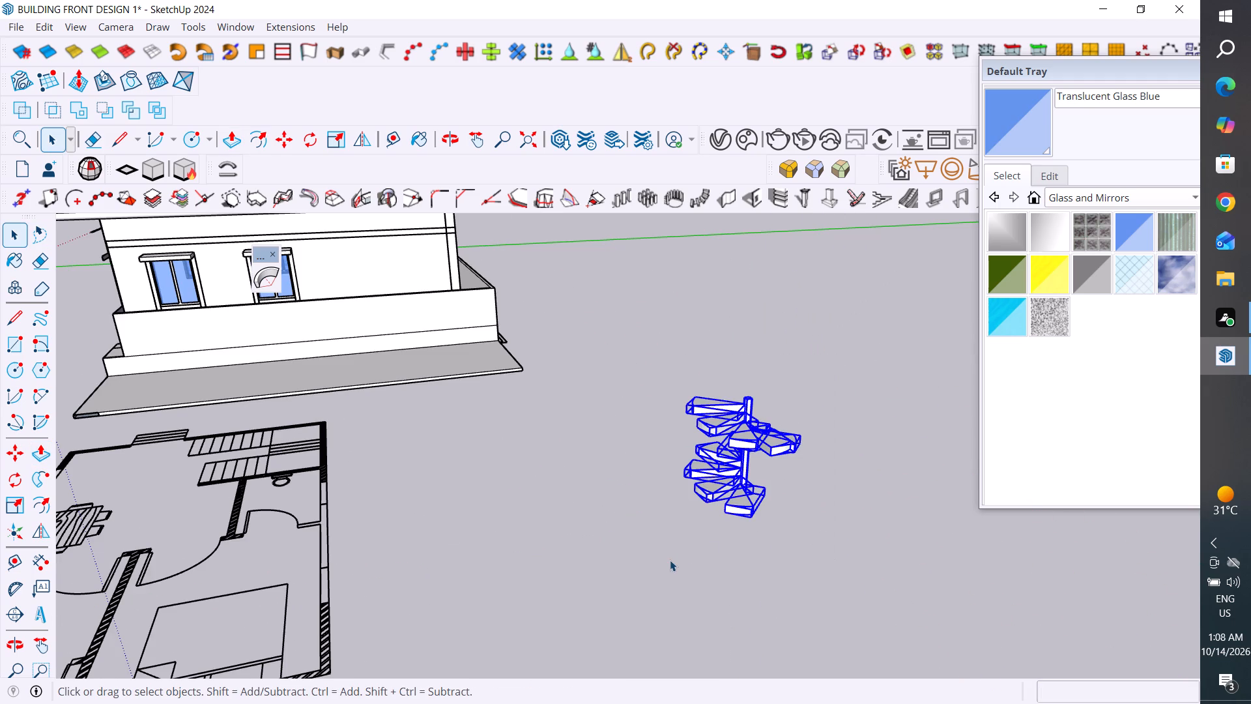
click(867, 501)
middle_drag(785, 591, 719, 610)
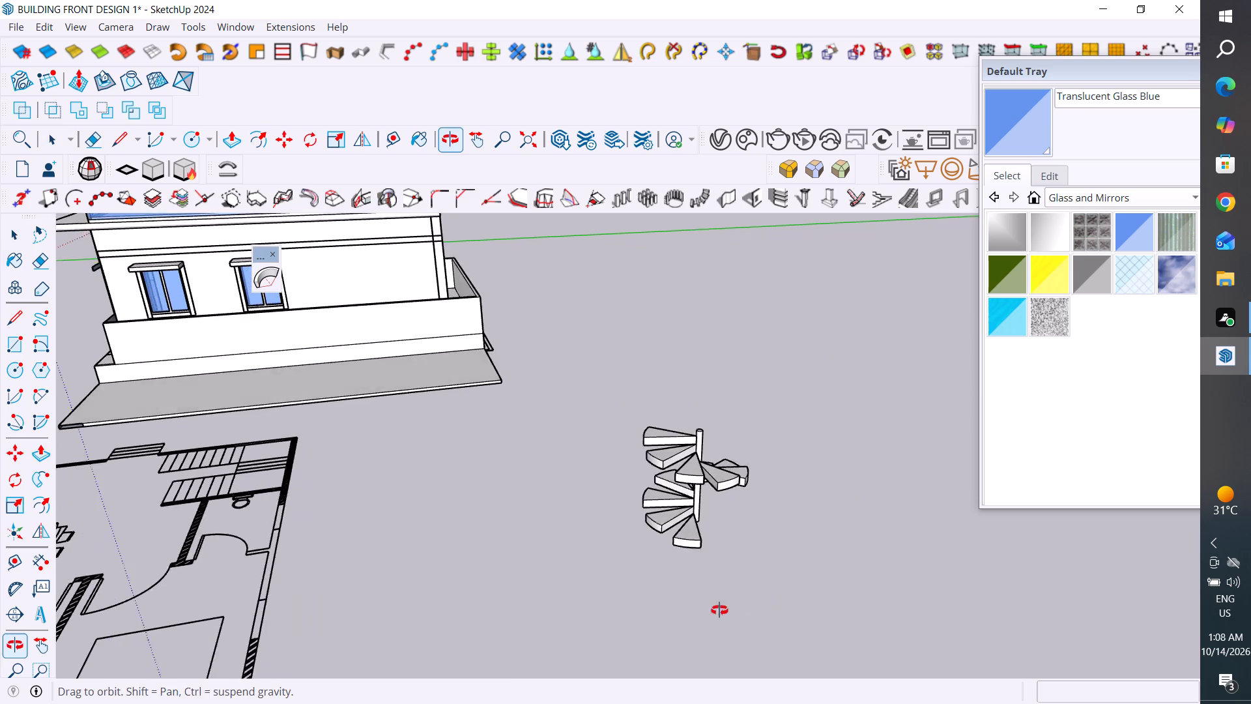
middle_drag(719, 610, 710, 615)
scroll(773, 570, down, 3)
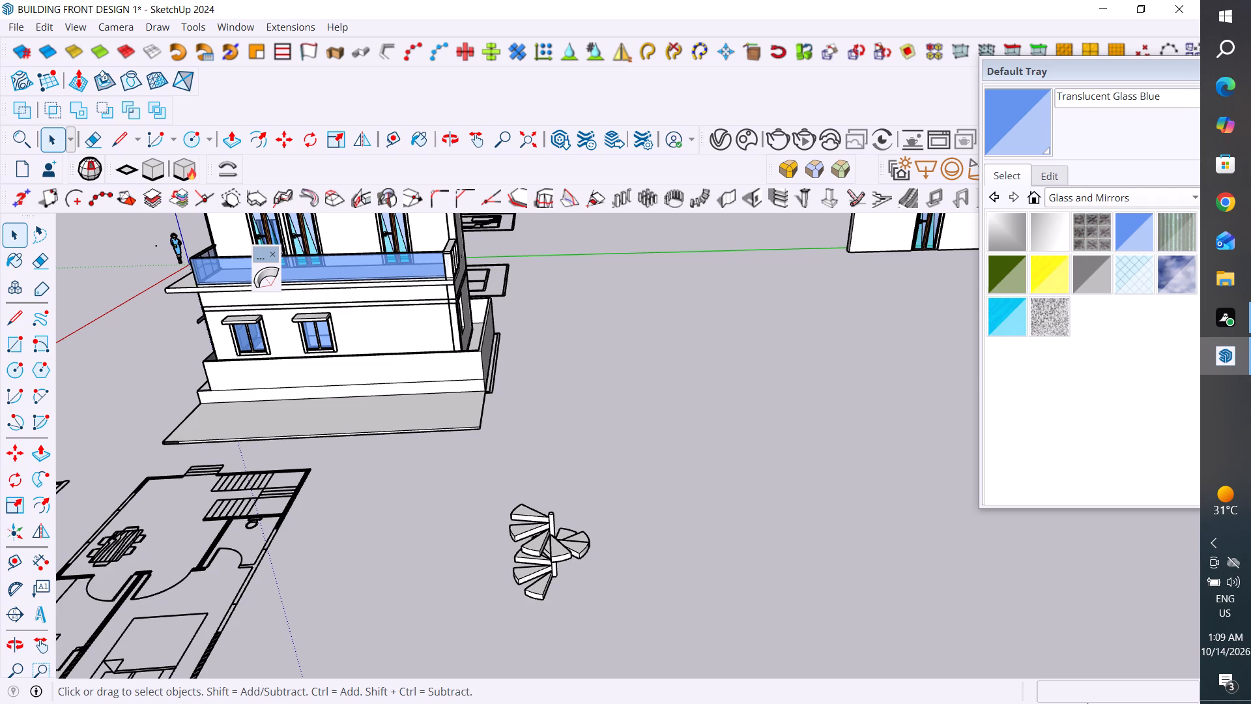
middle_drag(661, 587, 378, 581)
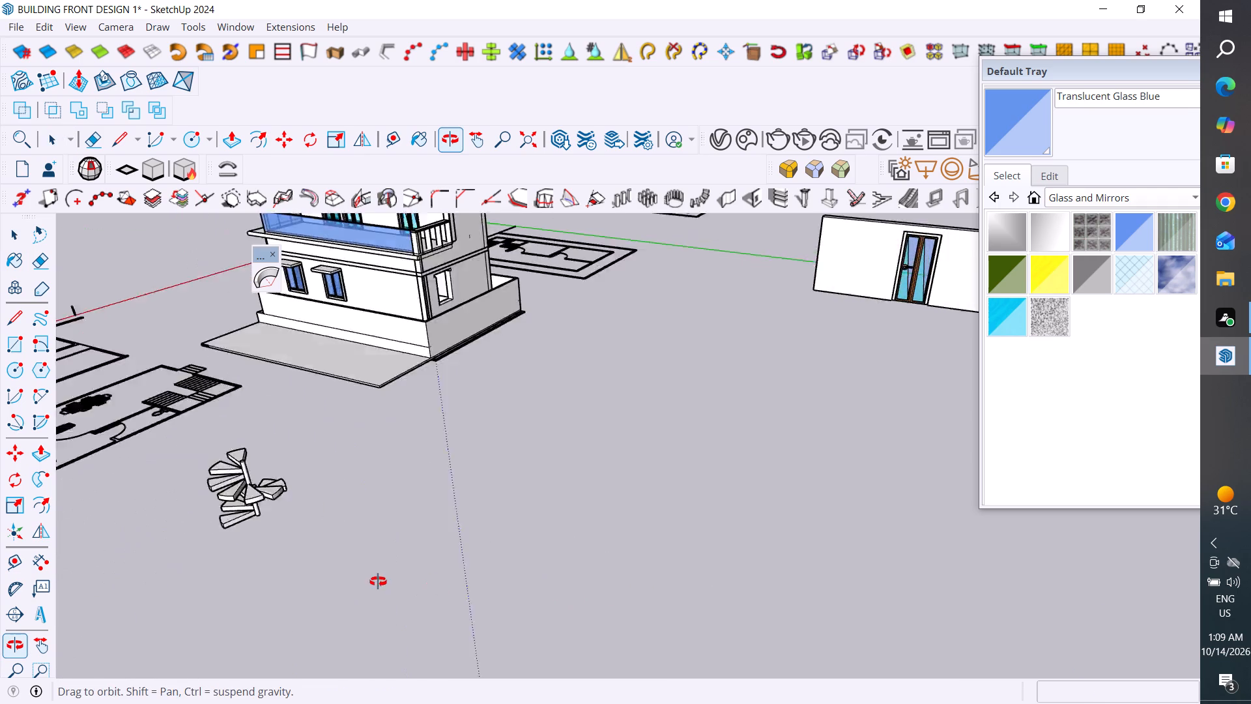
middle_drag(378, 581, 530, 577)
scroll(467, 529, down, 3)
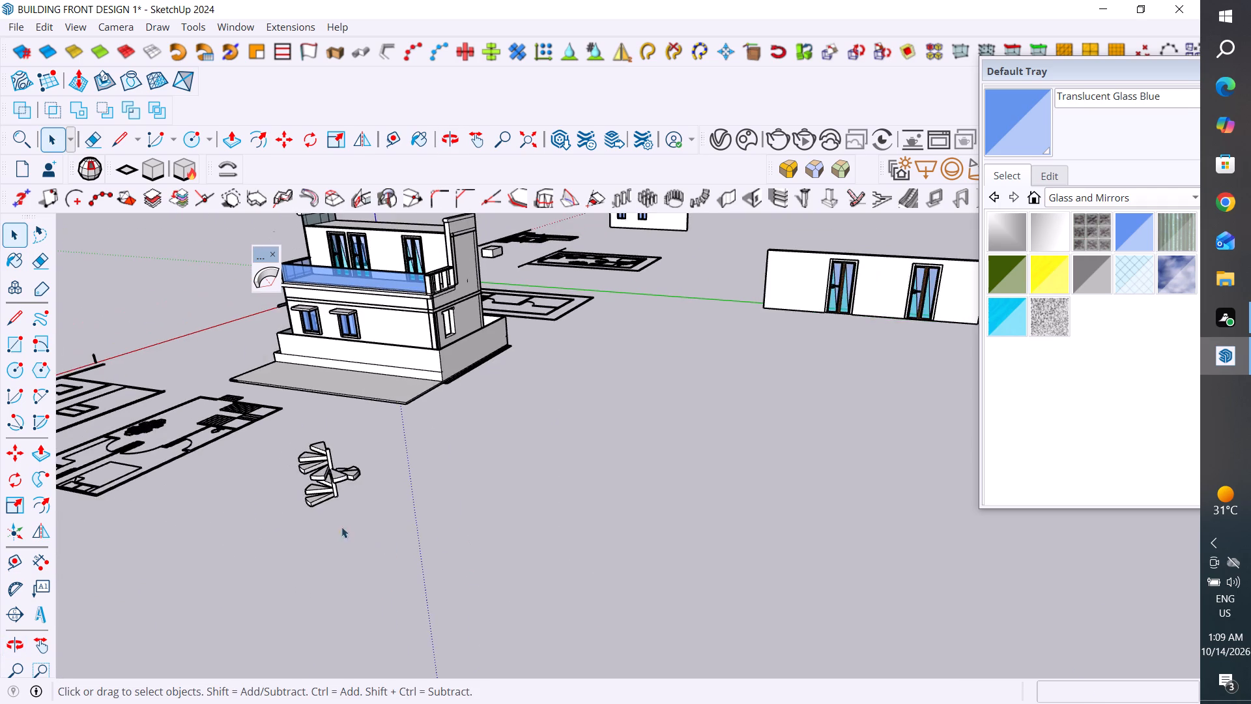
scroll(285, 505, up, 3)
click(318, 497)
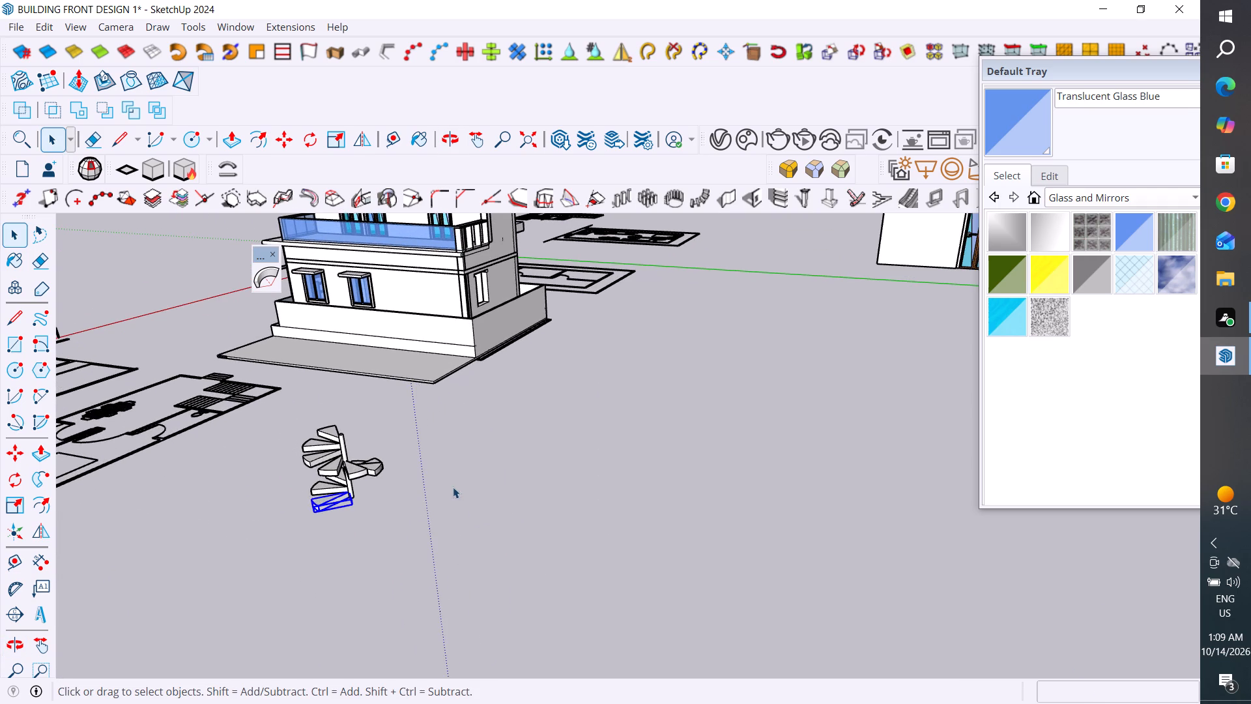
middle_drag(399, 502, 583, 514)
scroll(560, 416, down, 5)
scroll(548, 477, up, 1)
middle_drag(556, 488, 607, 507)
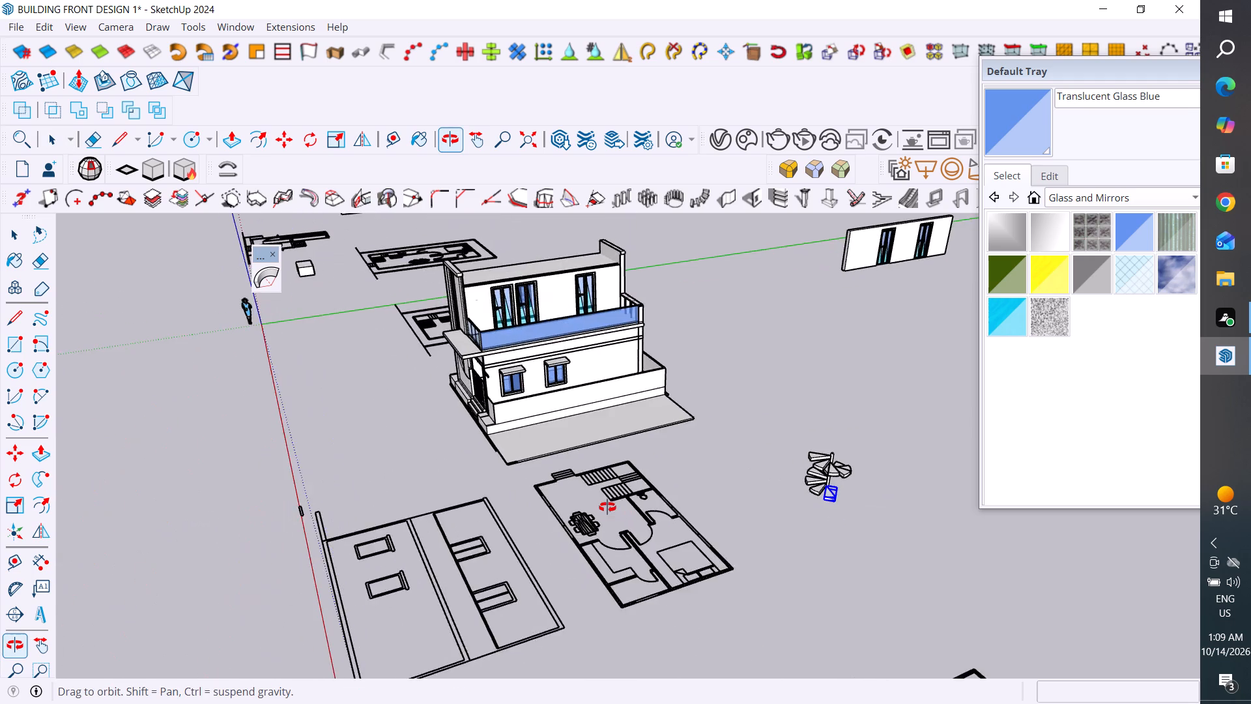
middle_drag(607, 507, 822, 573)
scroll(582, 402, down, 5)
scroll(872, 461, up, 10)
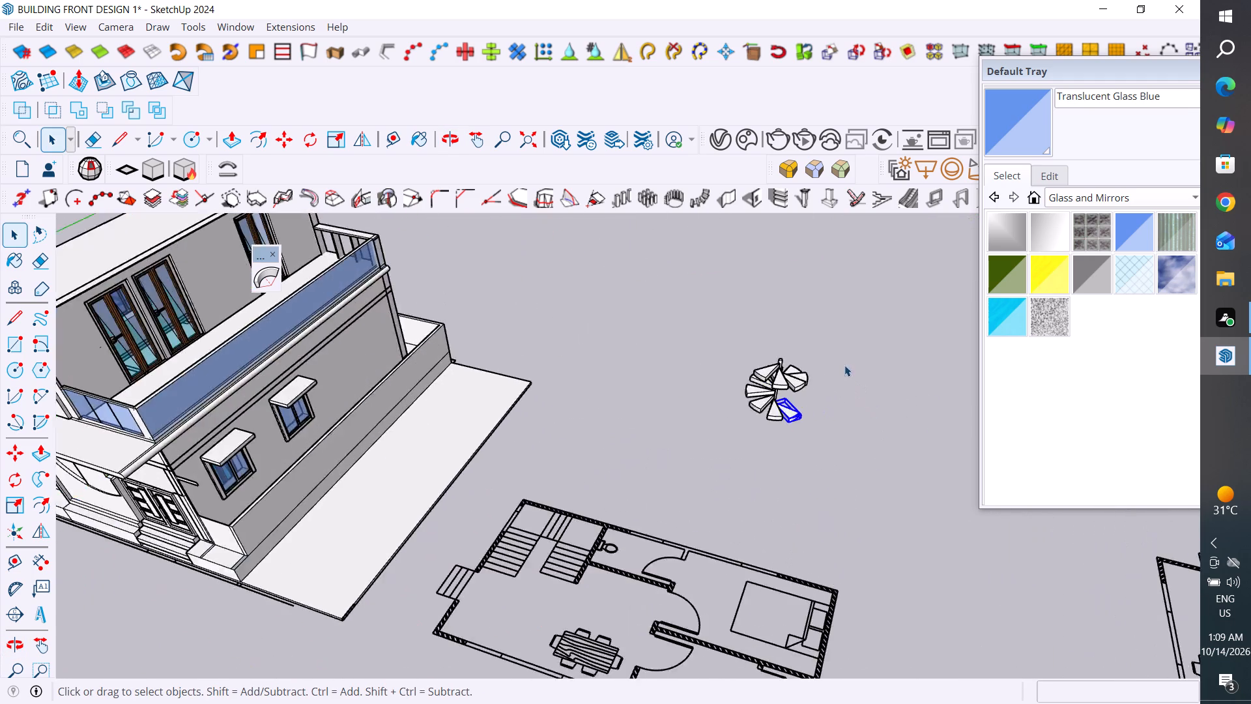
Examine the spiral steps and central column up close from several sides, focusing on the thickness of the lower steps.
scroll(844, 365, up, 10)
click(889, 513)
scroll(761, 492, up, 5)
middle_drag(767, 505, 680, 479)
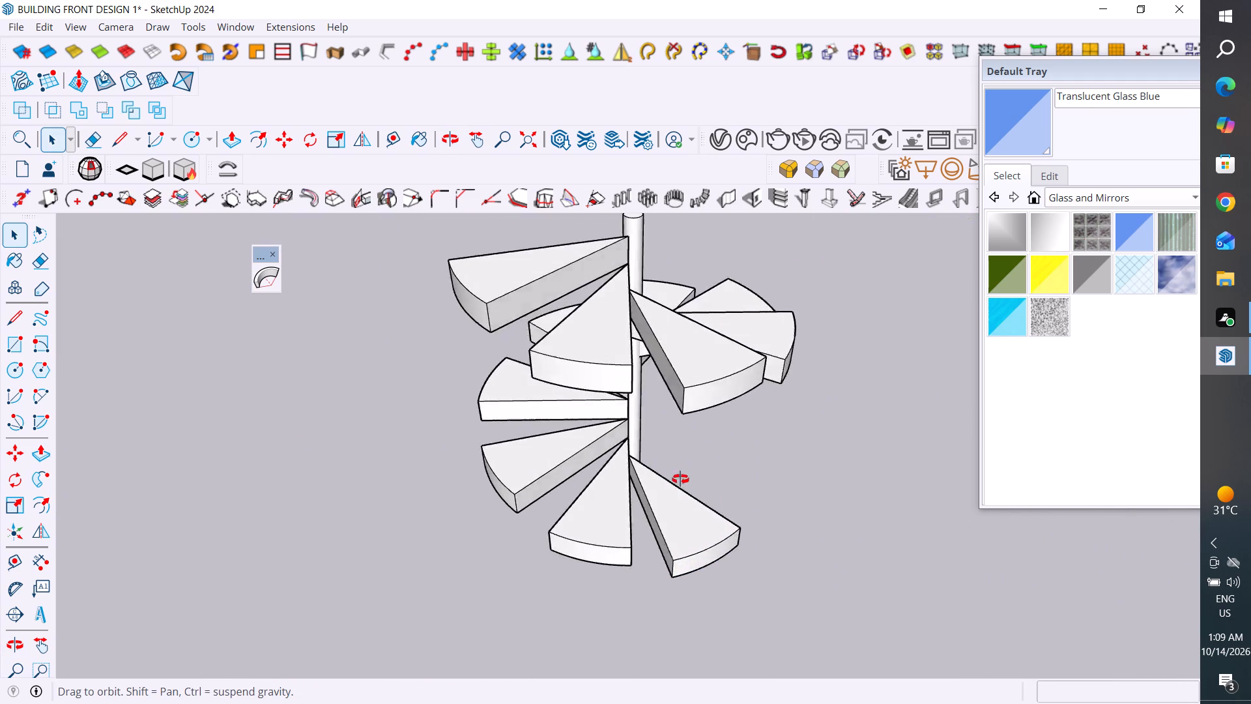
middle_drag(680, 479, 582, 369)
middle_drag(732, 501, 737, 505)
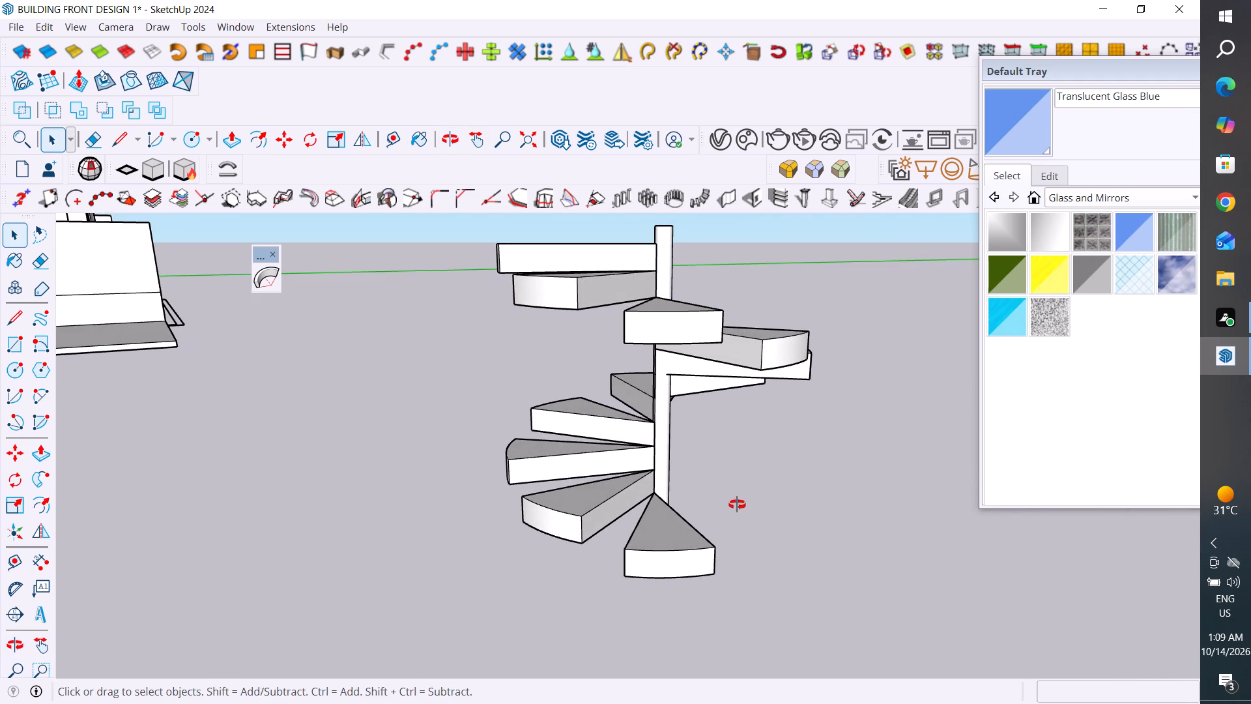
middle_drag(737, 505, 466, 460)
scroll(597, 513, up, 1)
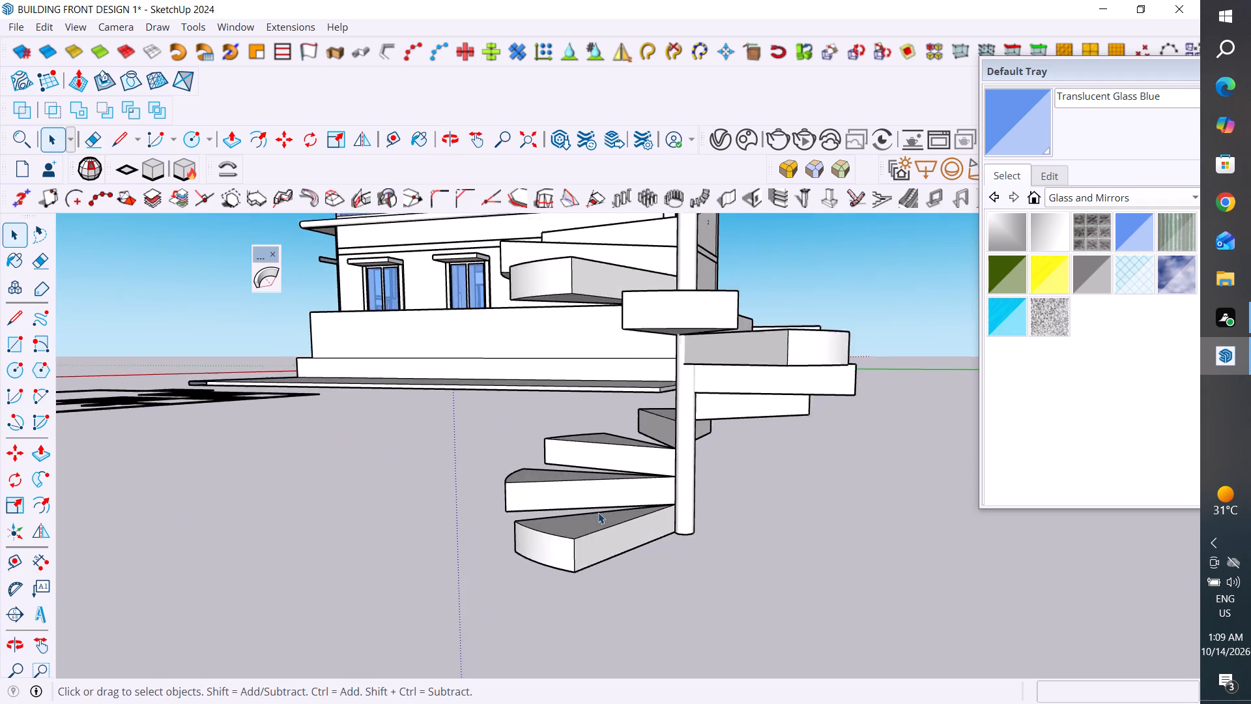
scroll(598, 512, up, 2)
middle_drag(628, 531, 958, 542)
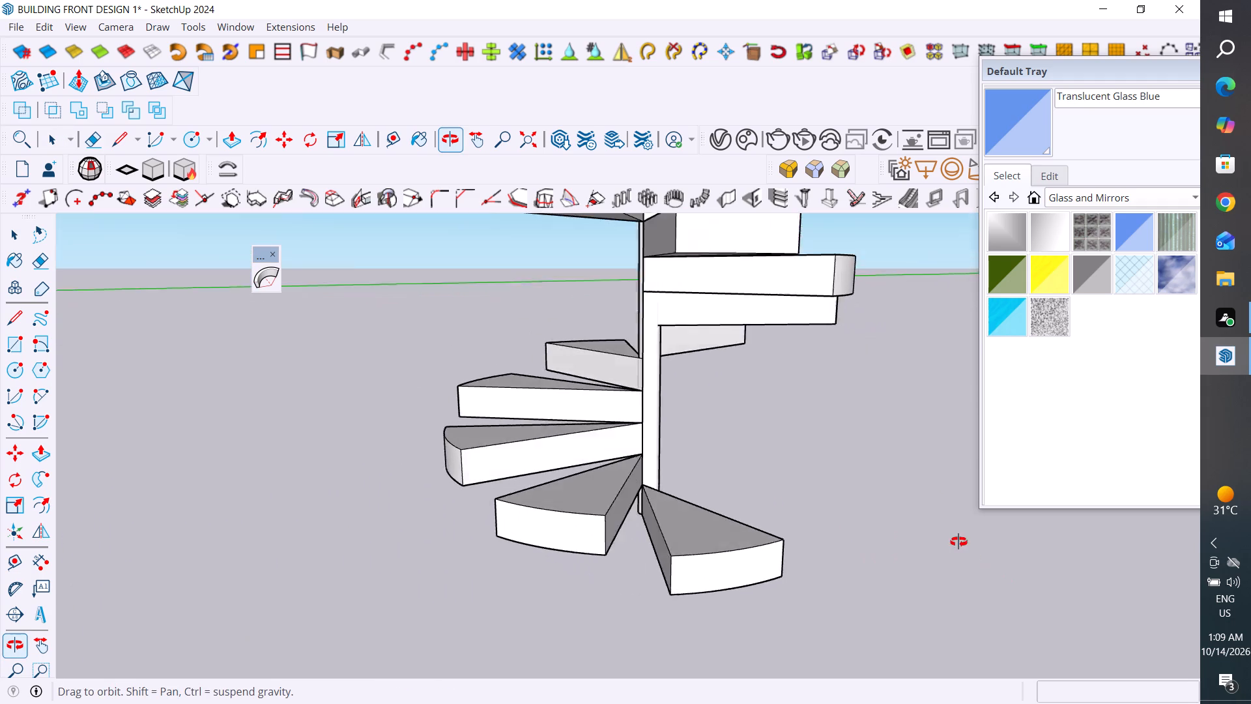
middle_drag(958, 542, 958, 541)
Push the lowest wedge step's top face down 4" inside its group to make it a thin tread.
click(713, 546)
scroll(714, 545, up, 4)
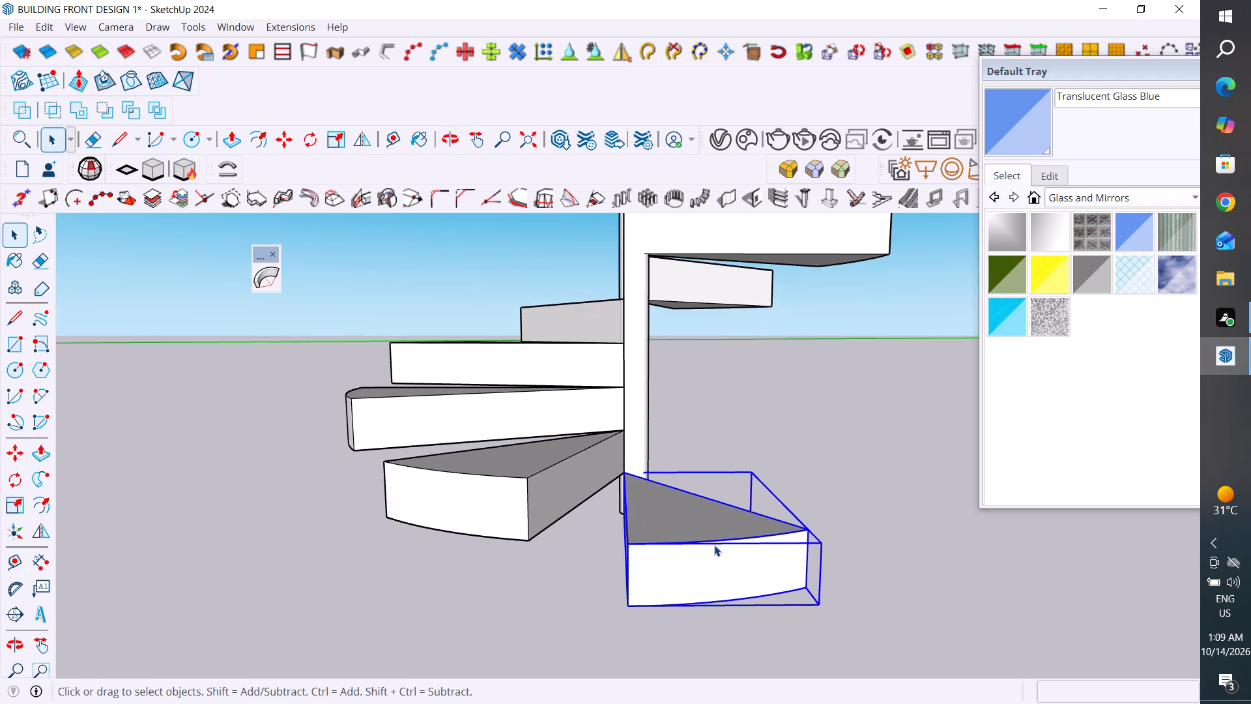
middle_drag(719, 548, 574, 687)
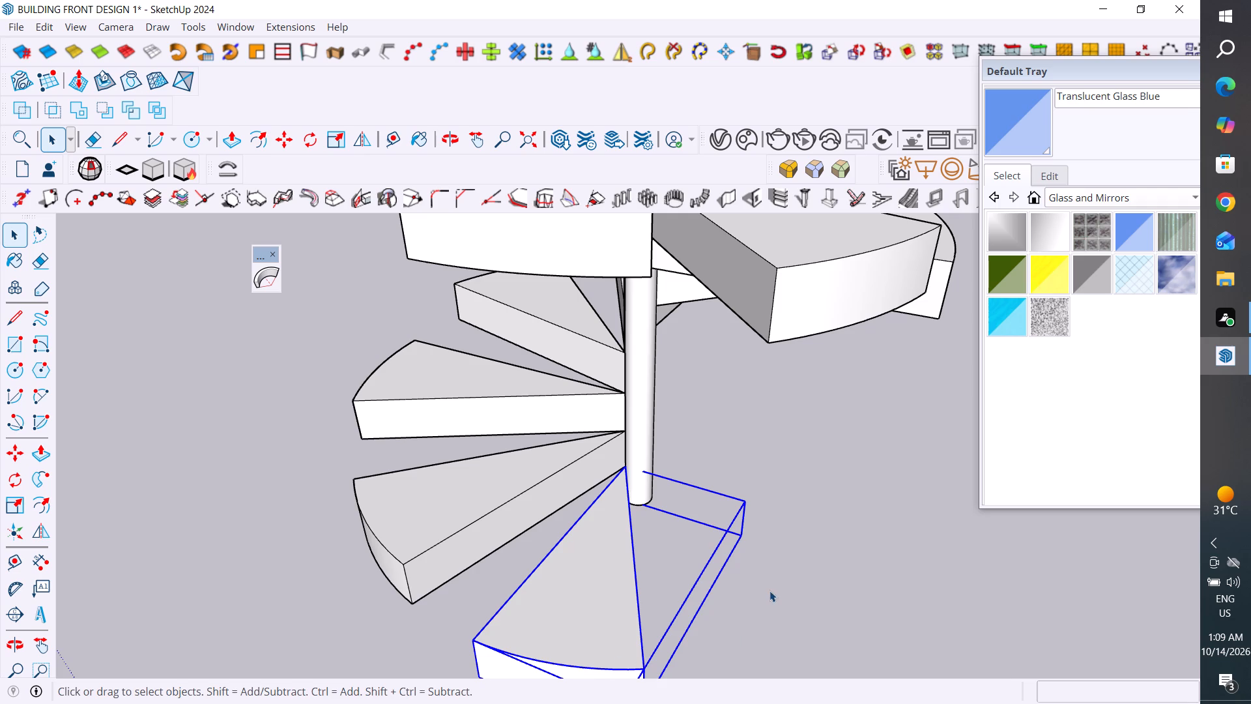
click(769, 591)
scroll(762, 439, down, 3)
triple_click(646, 573)
click(646, 573)
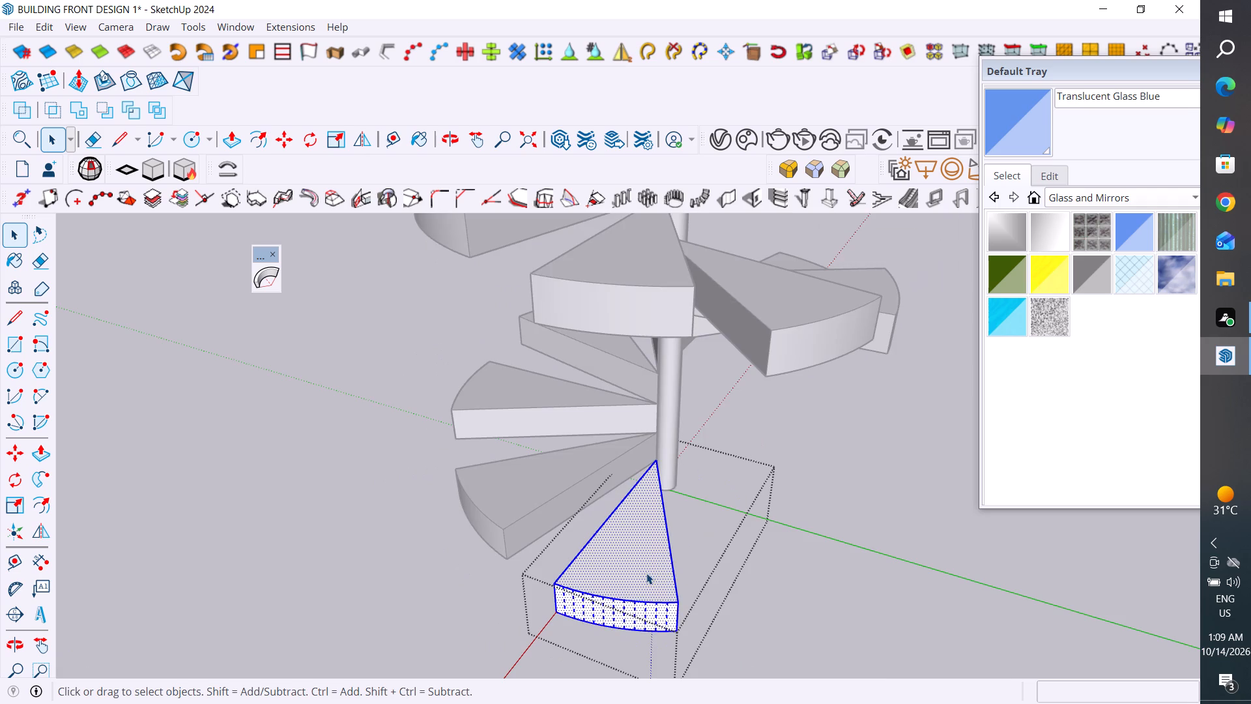
click(650, 562)
middle_drag(762, 600, 750, 498)
click(231, 143)
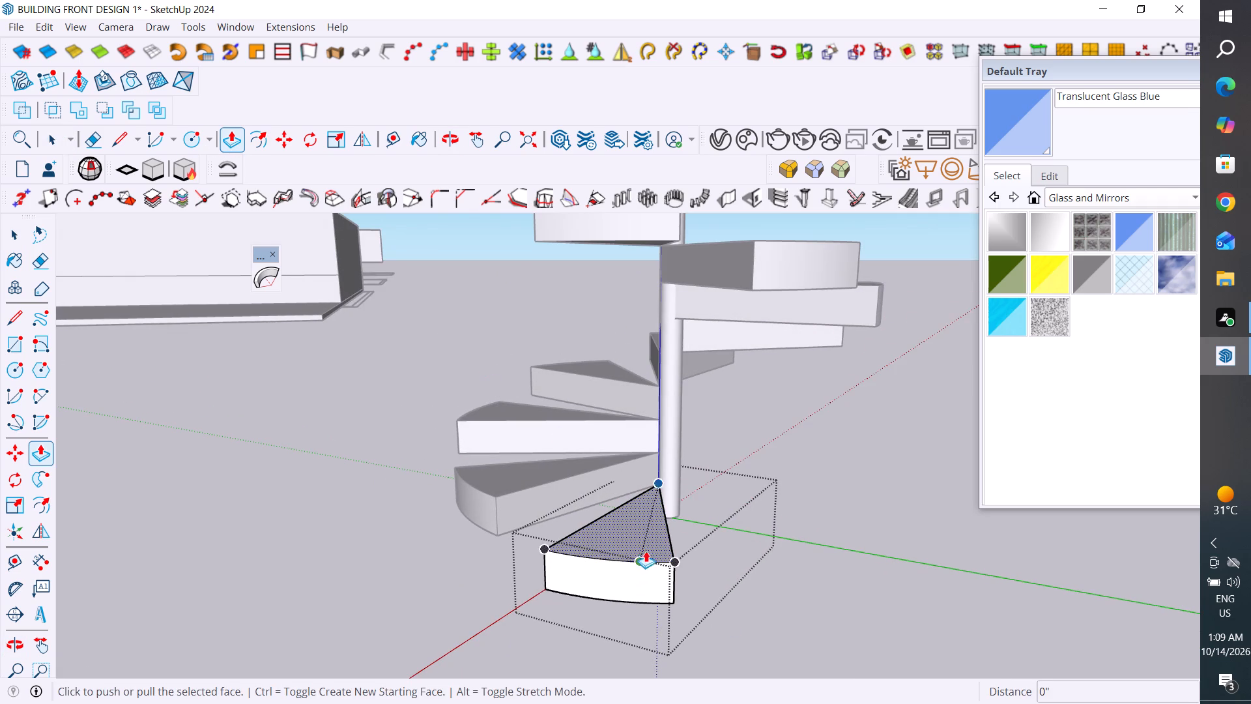
click(646, 544)
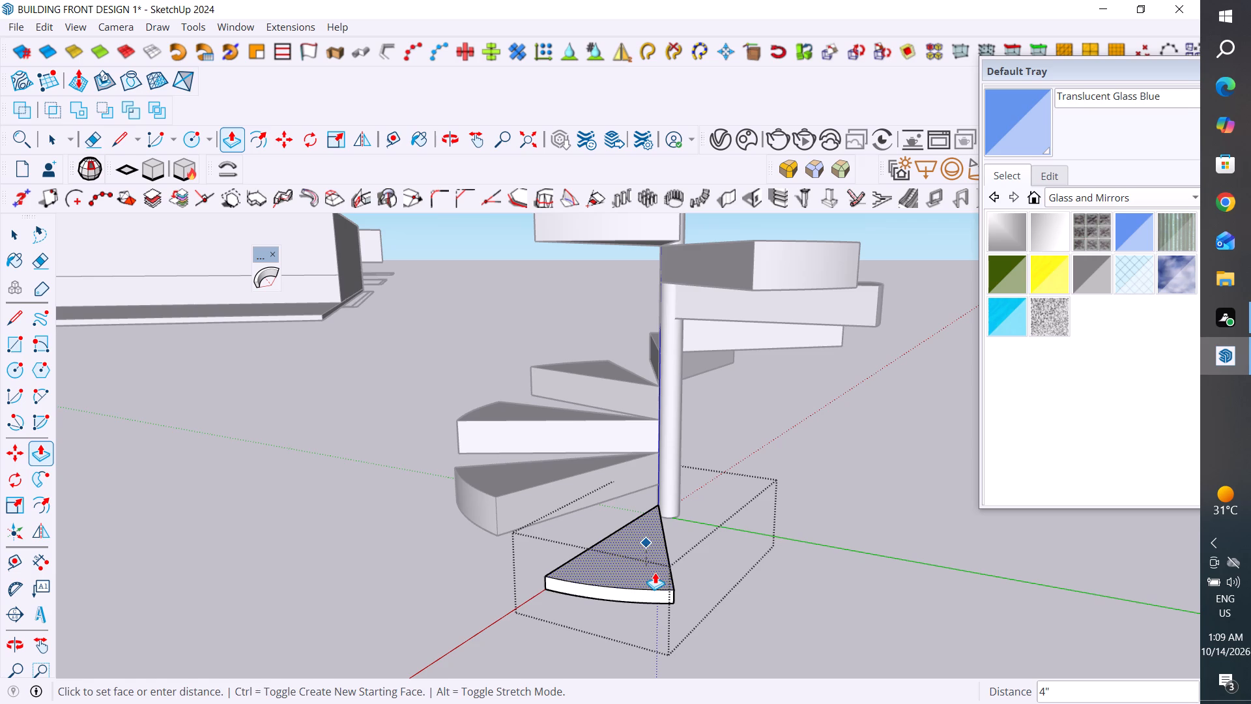
click(655, 572)
scroll(595, 520, down, 1)
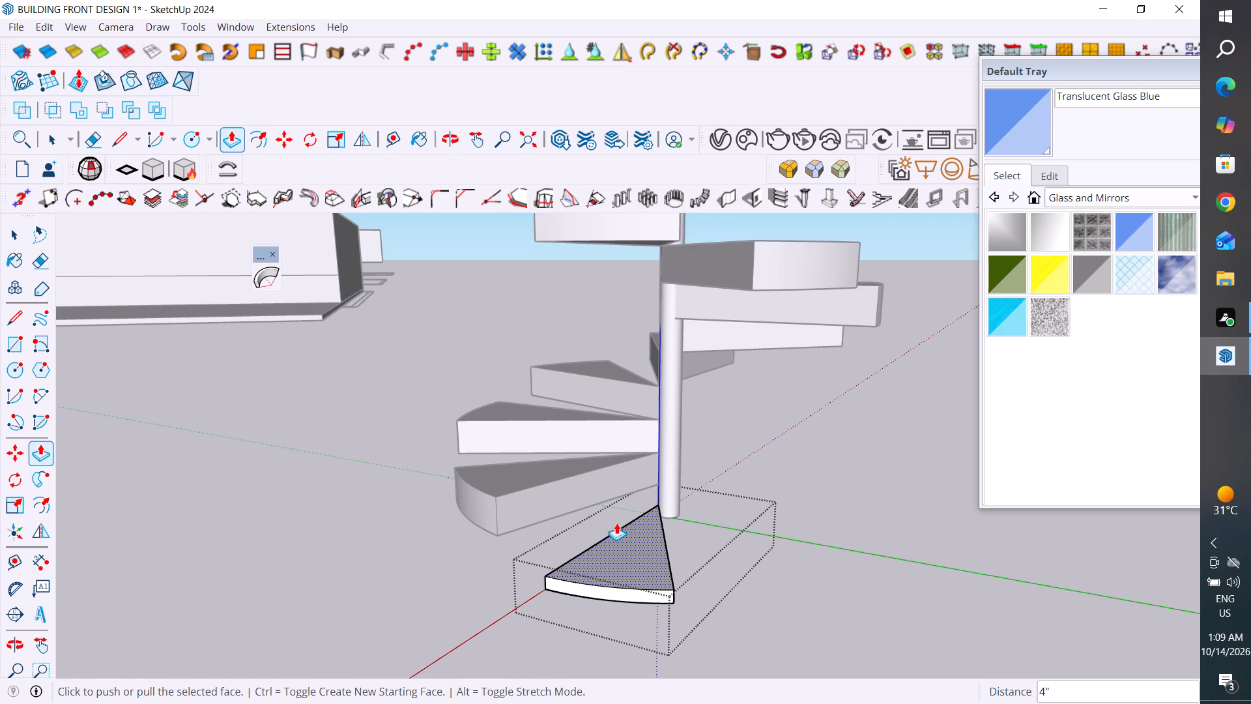
scroll(616, 523, down, 1)
middle_drag(631, 533, 680, 572)
click(15, 241)
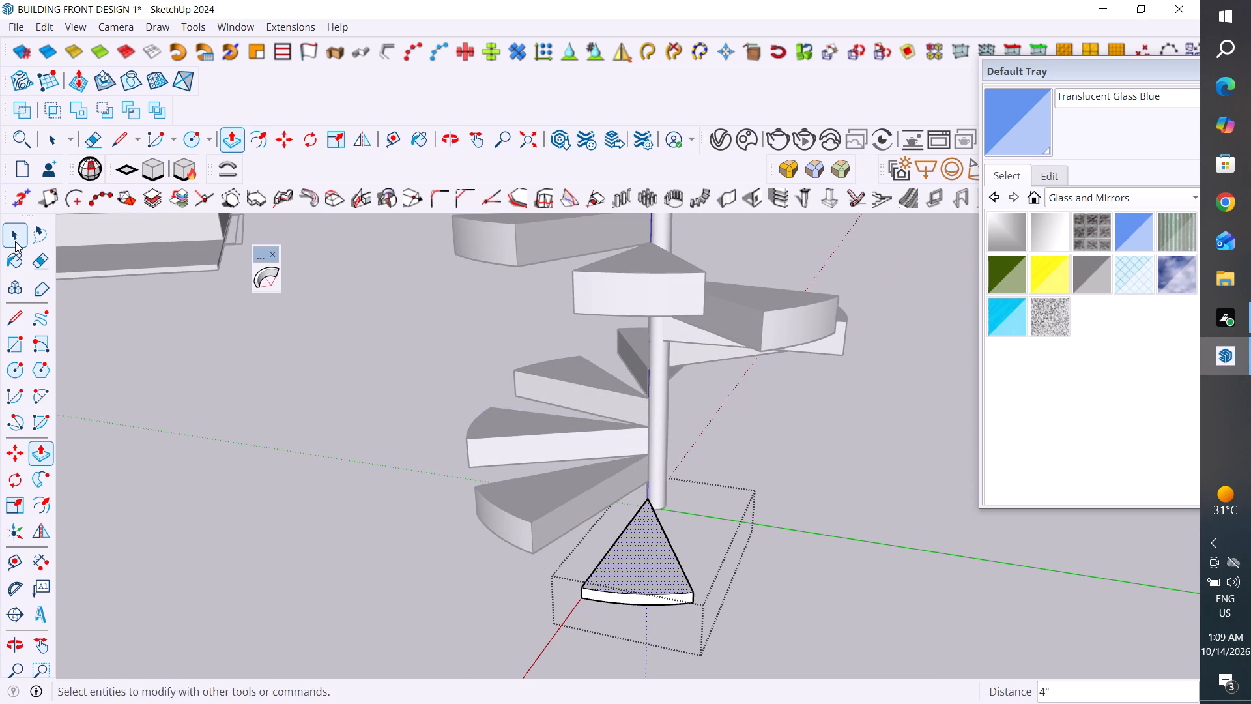
click(470, 482)
Push the top face of the second step from the bottom down by the same 4" inside its group.
middle_drag(548, 585, 598, 608)
click(560, 512)
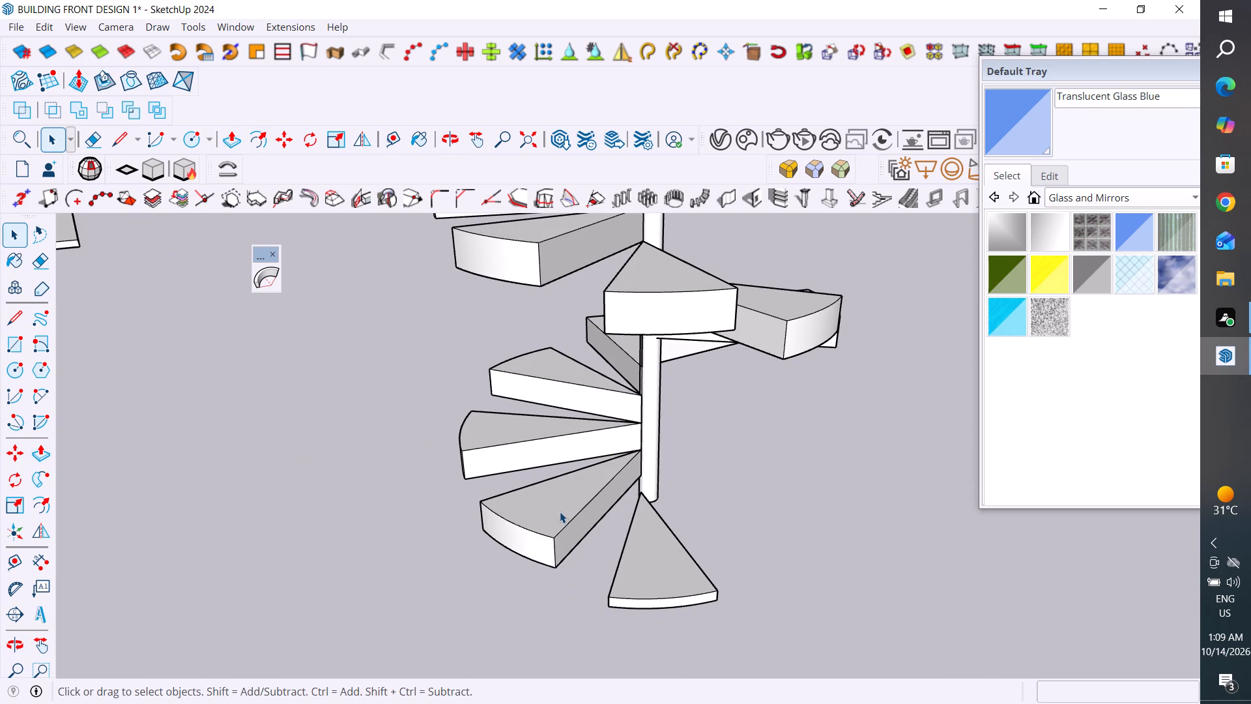
double_click(560, 512)
click(560, 512)
click(560, 512)
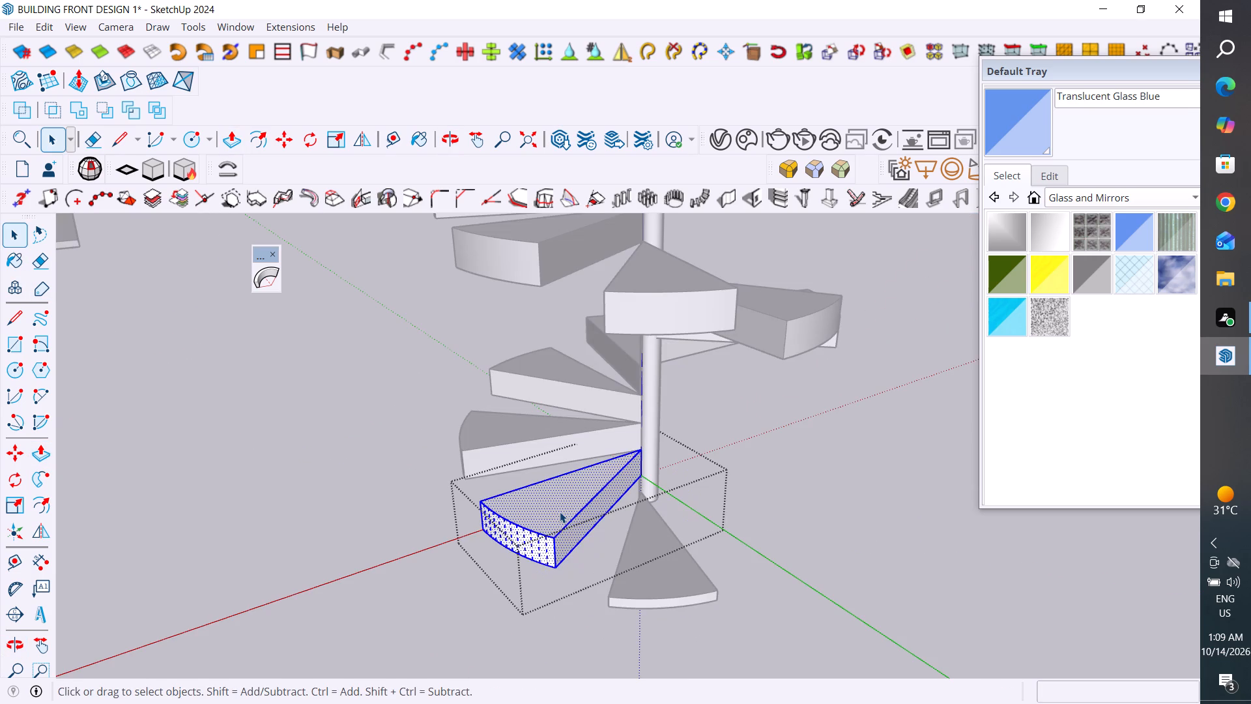
click(560, 512)
click(235, 145)
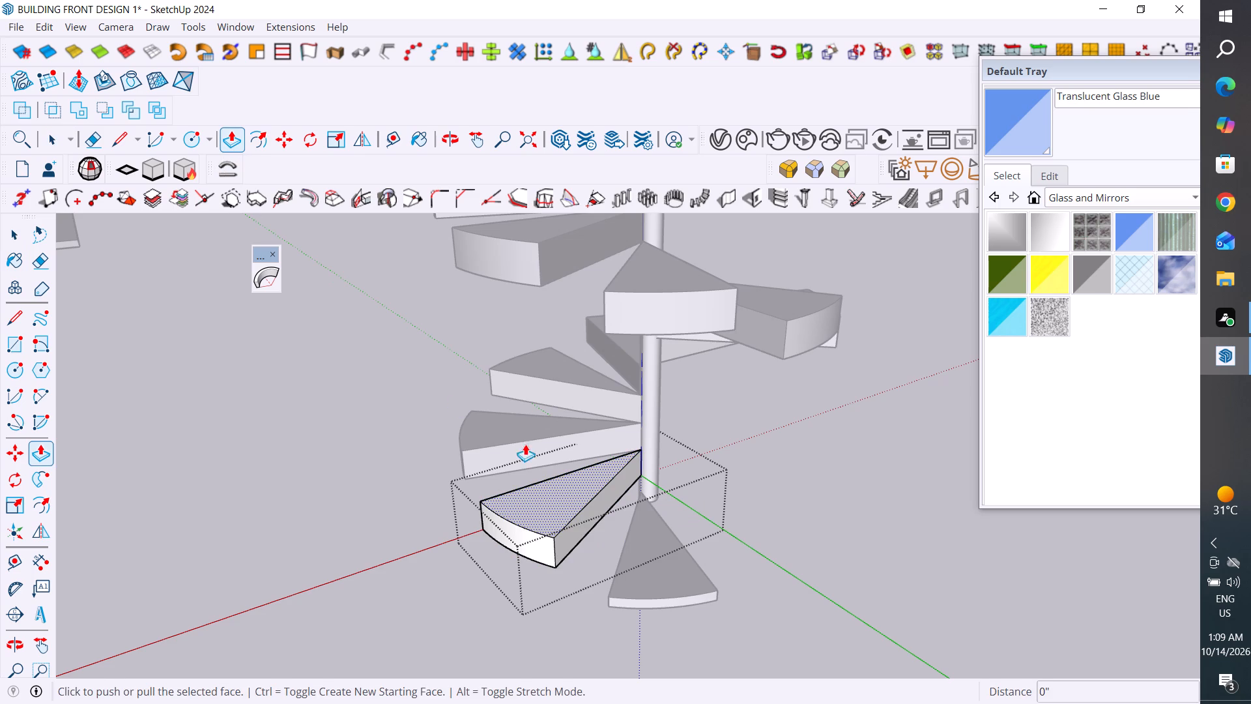
double_click(560, 508)
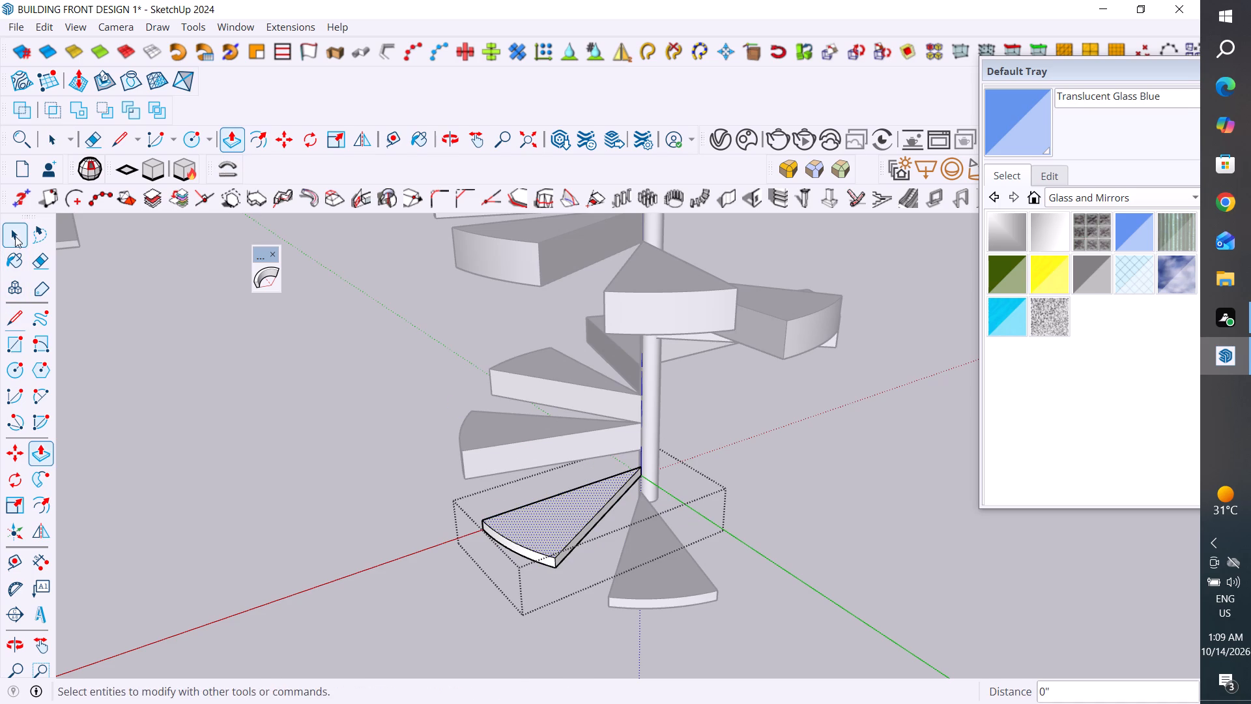
click(15, 235)
click(250, 396)
Push the top face of the third step from the bottom down by the same 4" inside its group.
middle_drag(396, 498, 554, 554)
click(494, 473)
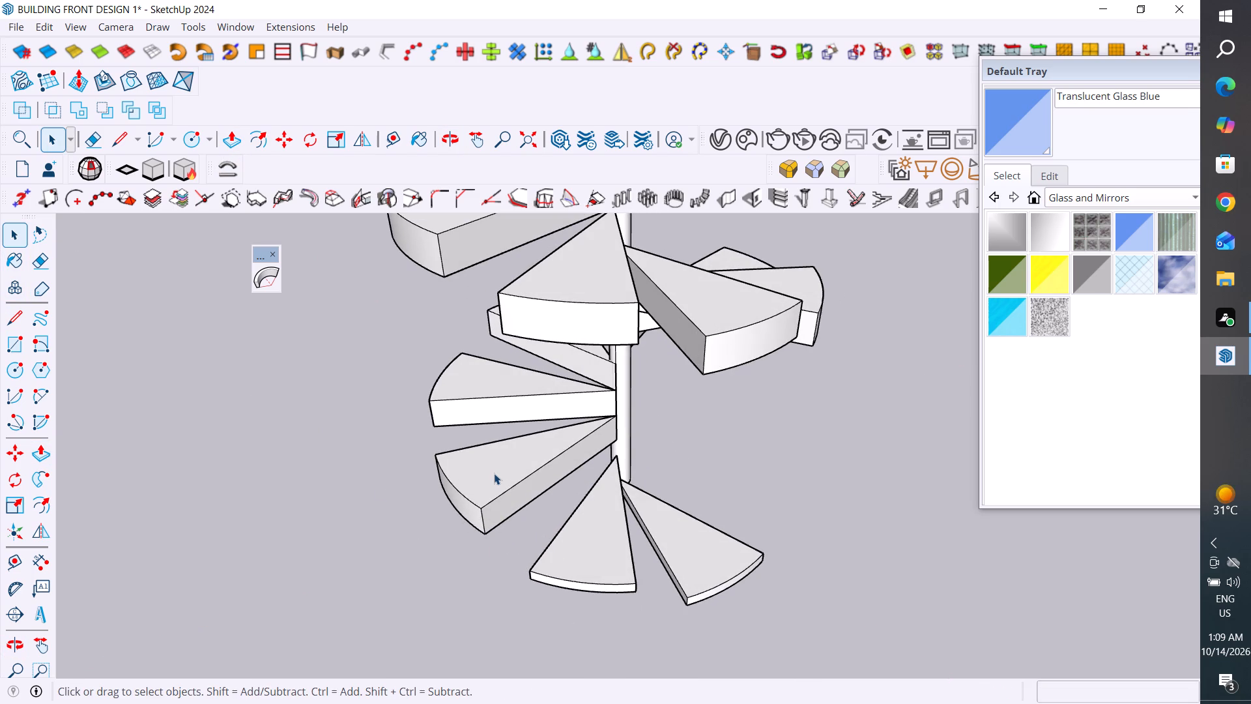
click(494, 473)
click(494, 473)
click(494, 473)
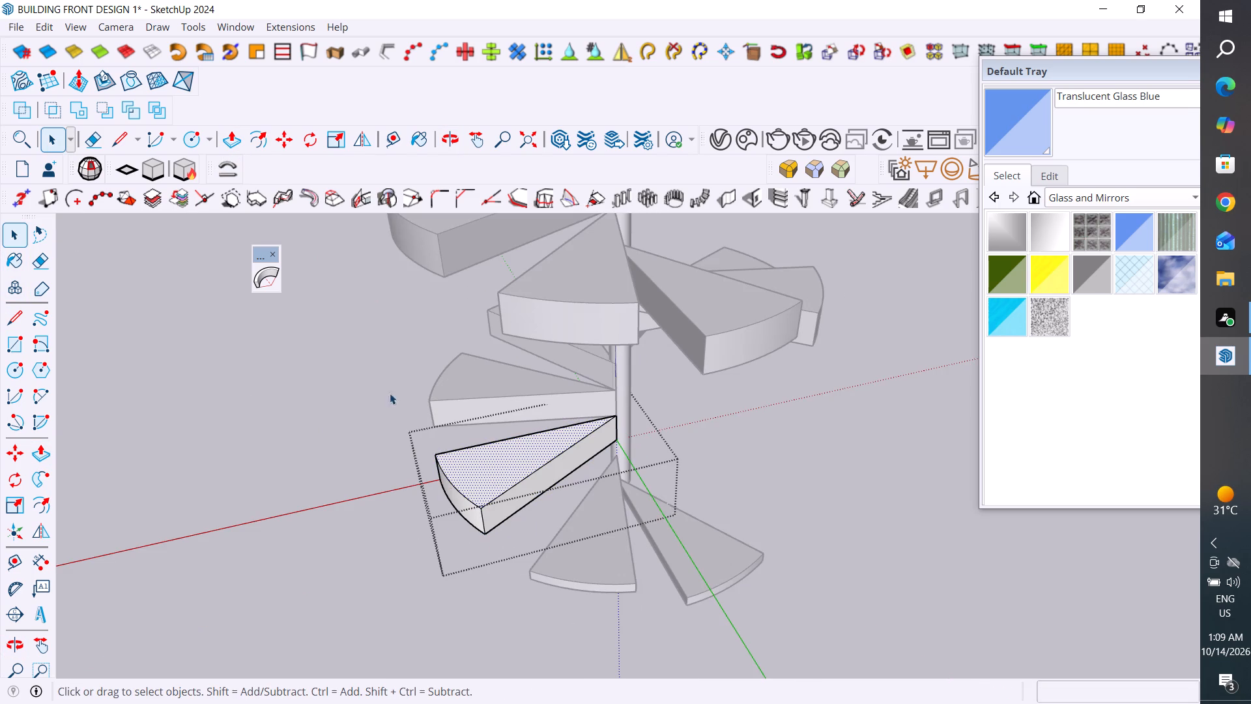
click(226, 146)
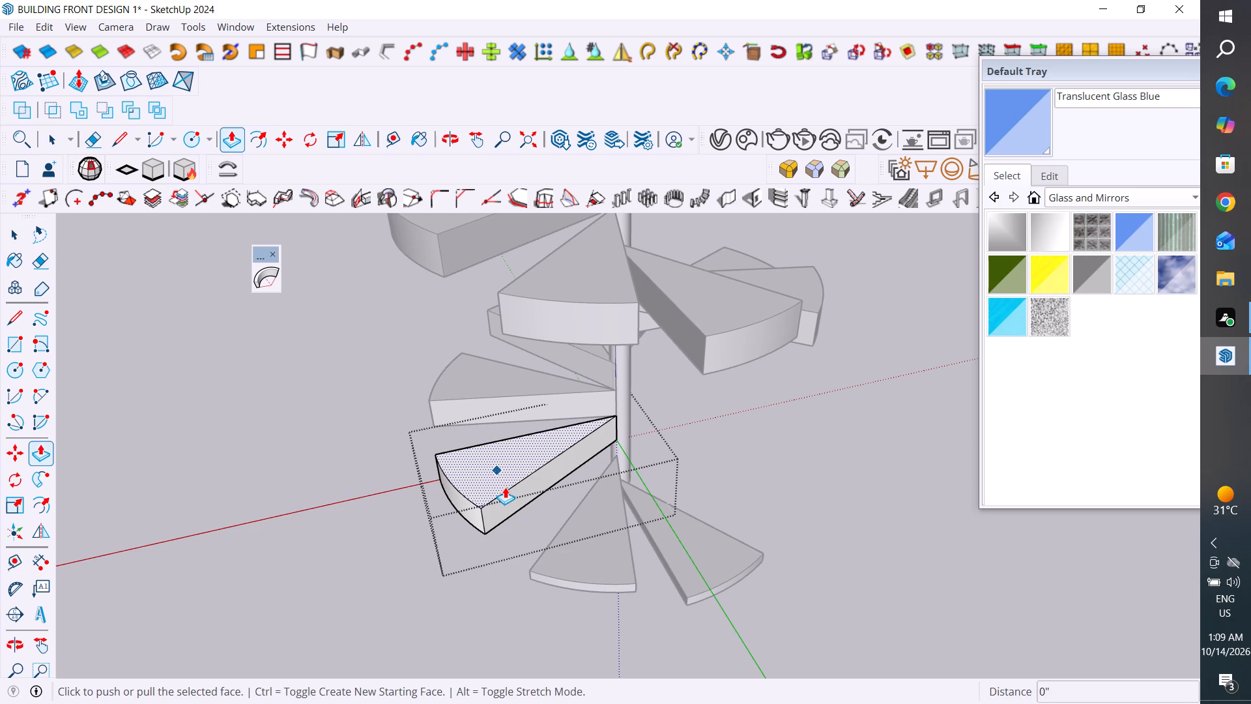
double_click(504, 473)
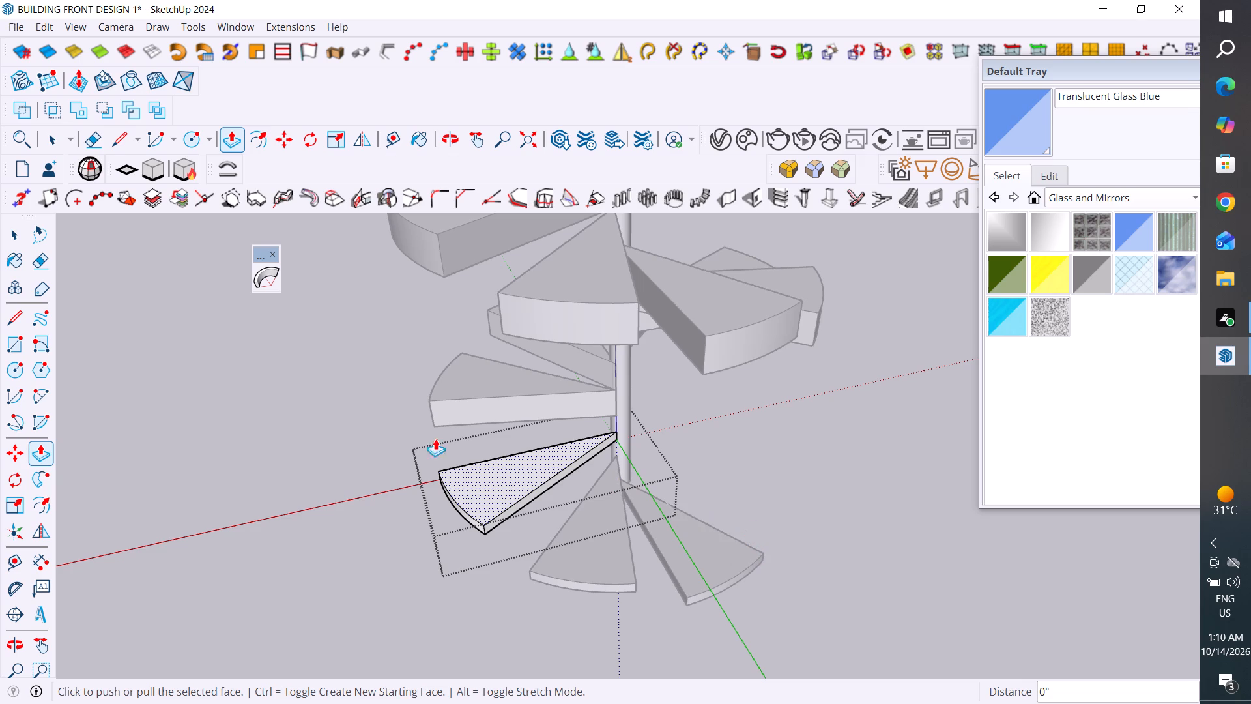
click(18, 231)
click(362, 517)
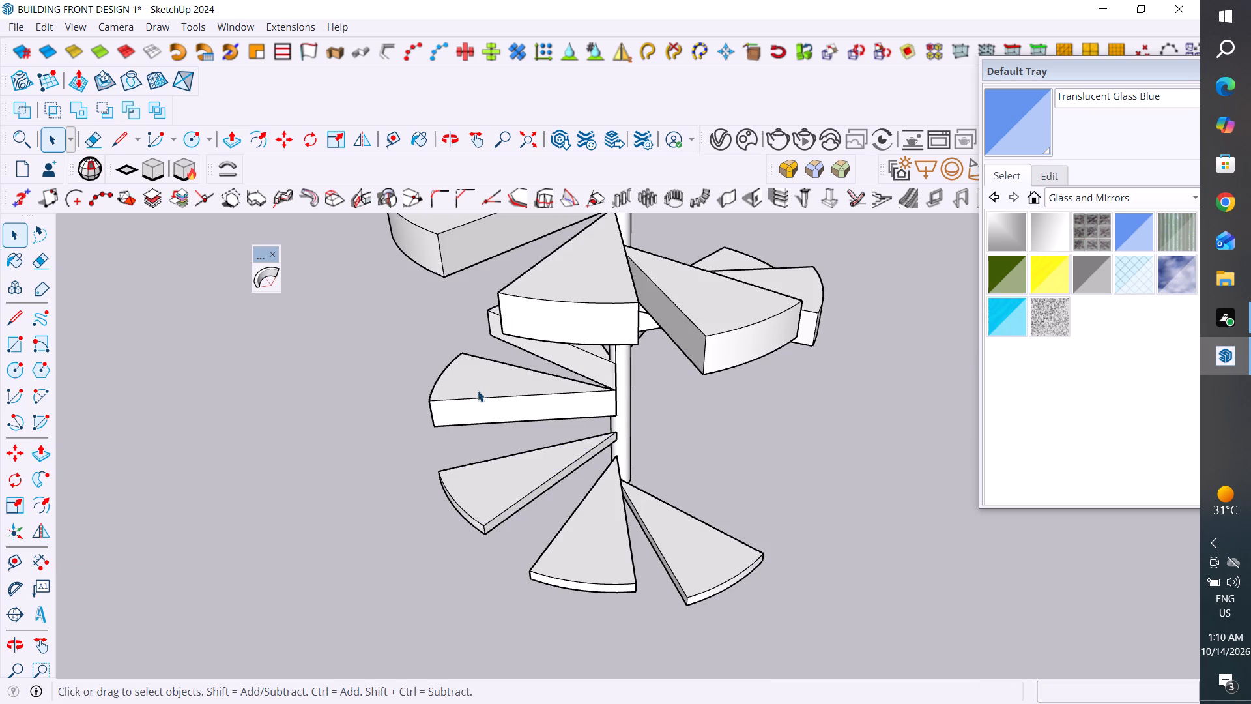
Push the top face of the fourth step from the bottom down by the same 4" inside its group.
click(478, 390)
triple_click(478, 390)
click(478, 390)
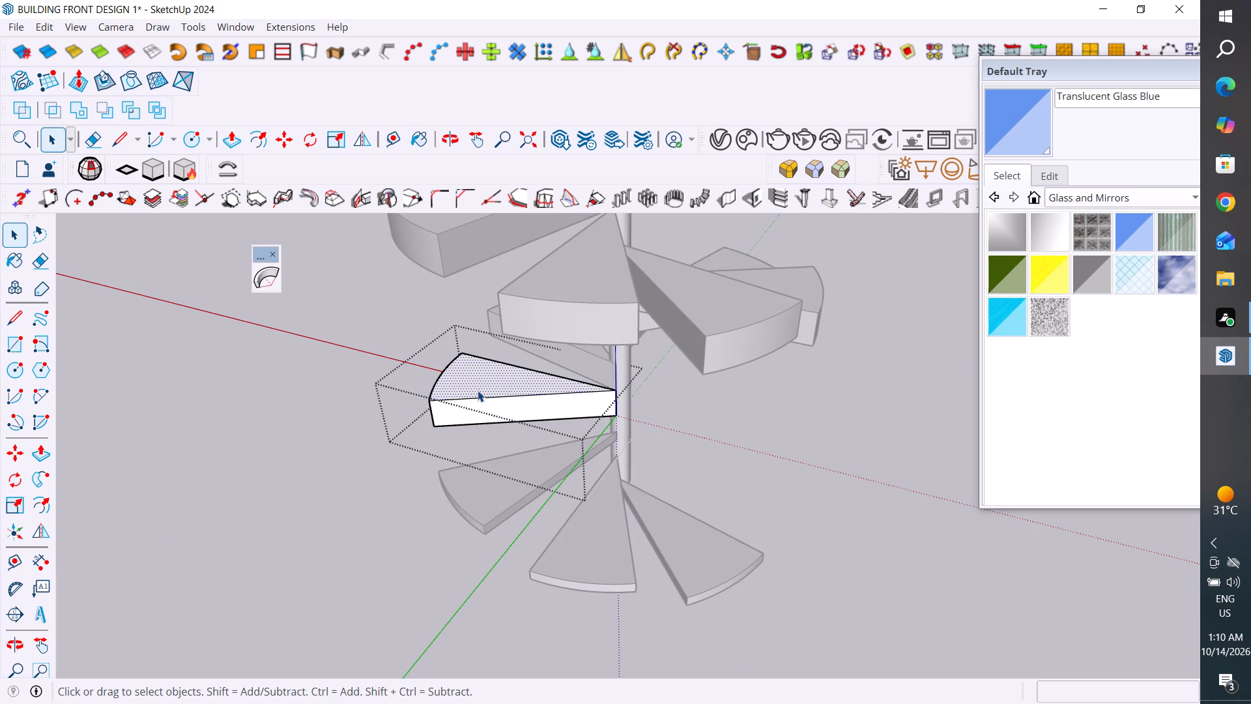
click(232, 138)
double_click(491, 376)
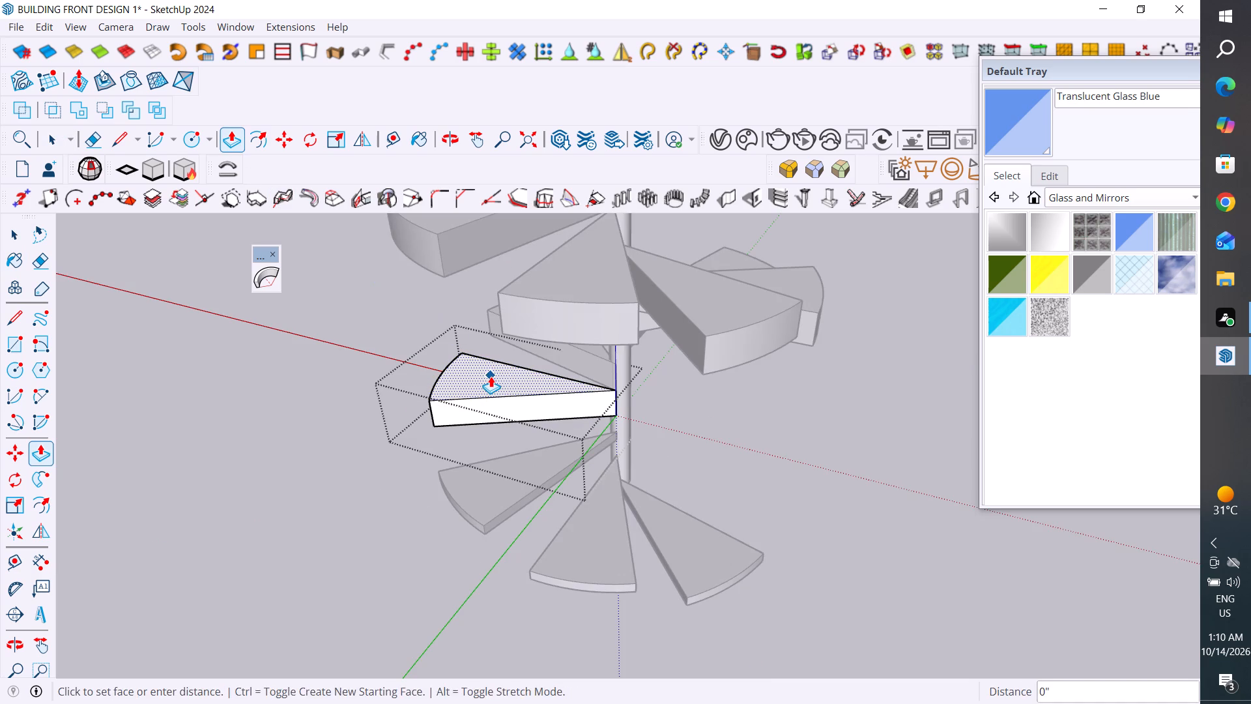
middle_drag(362, 443, 849, 385)
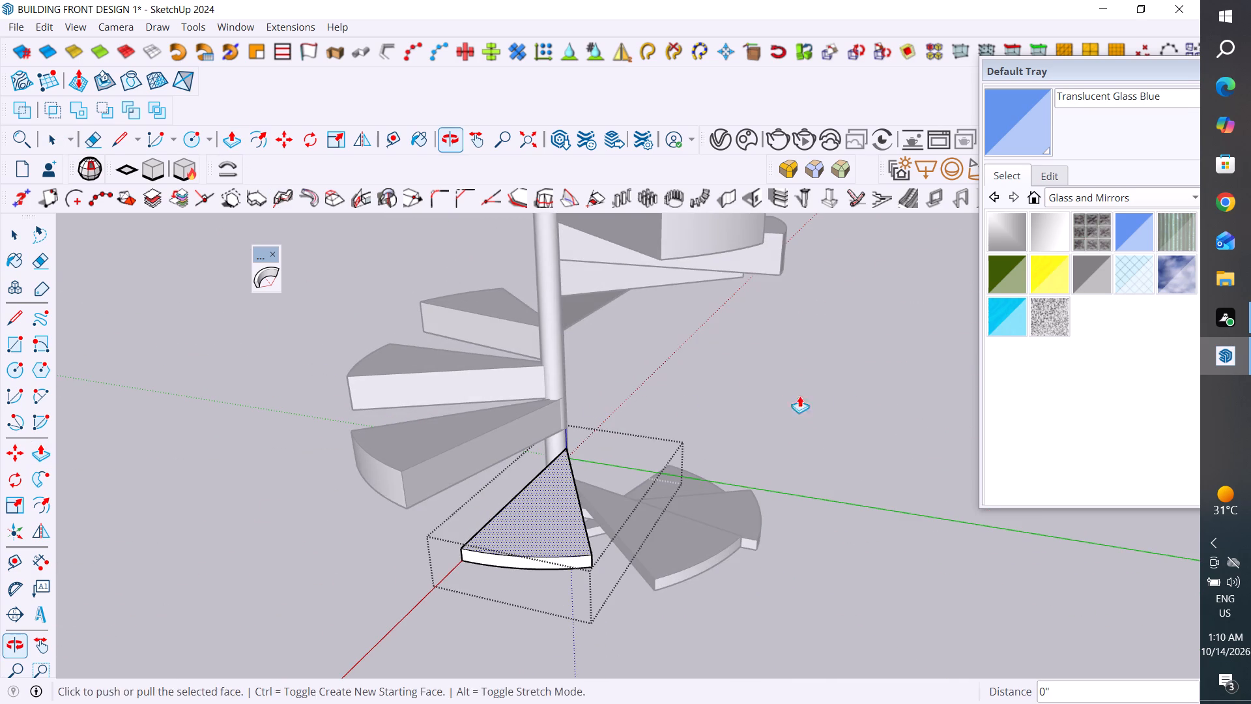
click(18, 229)
click(421, 426)
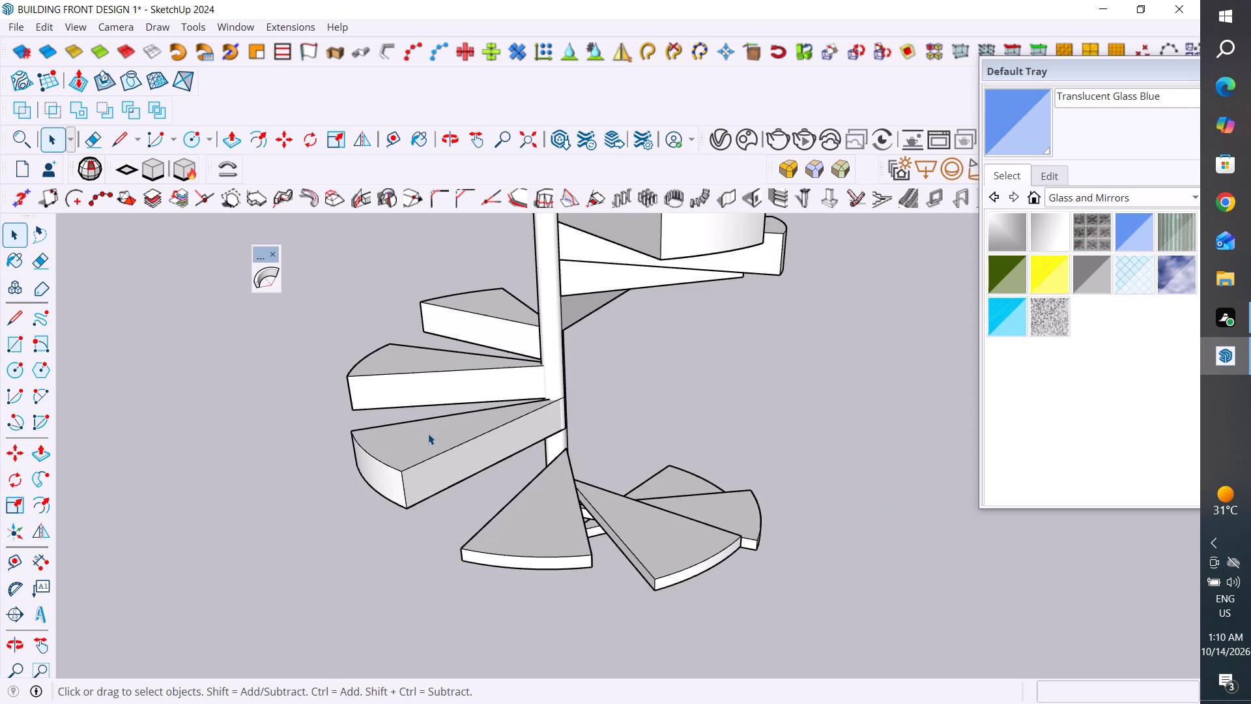
Push the top face of the fifth step from the bottom down by the same 4" inside its group.
triple_click(429, 434)
double_click(431, 434)
click(431, 434)
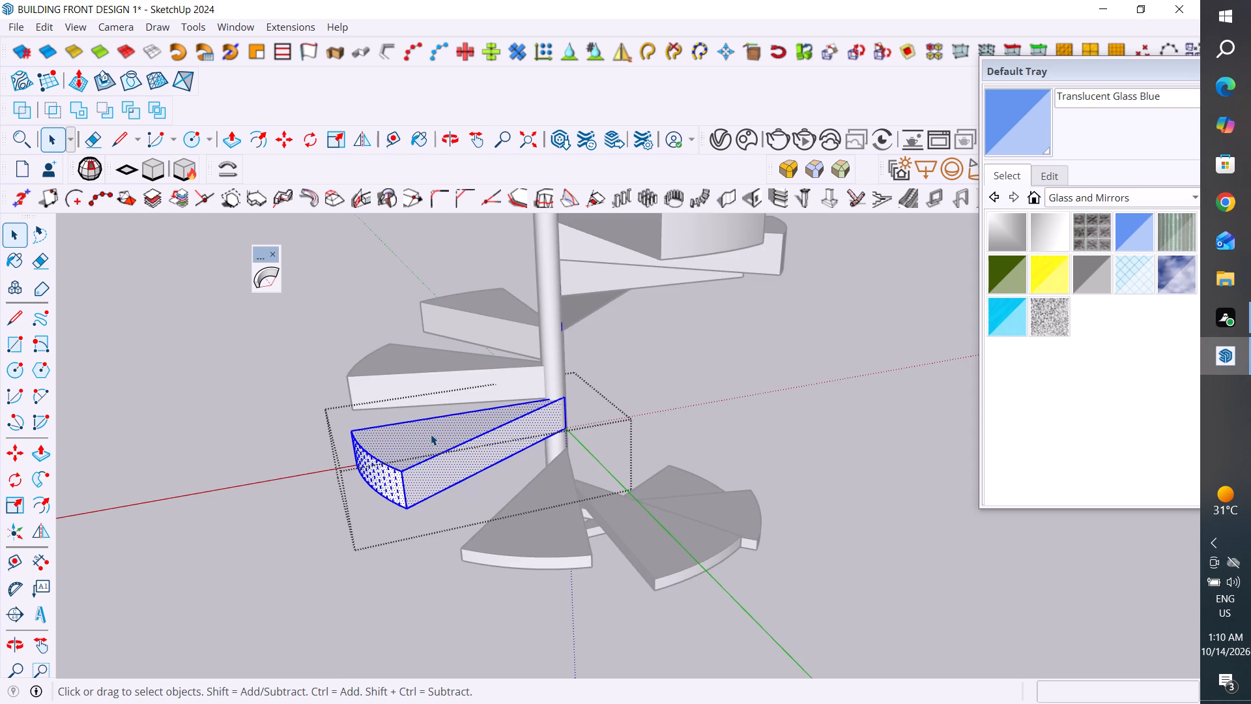
click(431, 434)
double_click(461, 434)
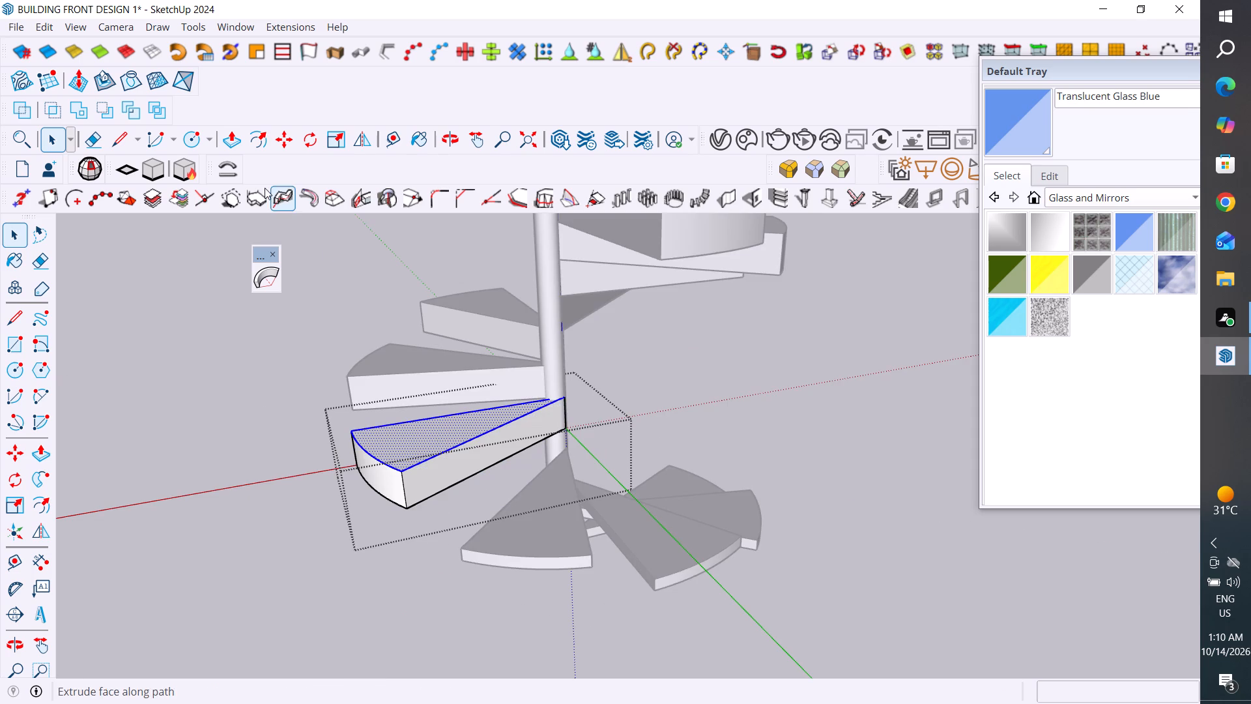
click(240, 141)
double_click(435, 437)
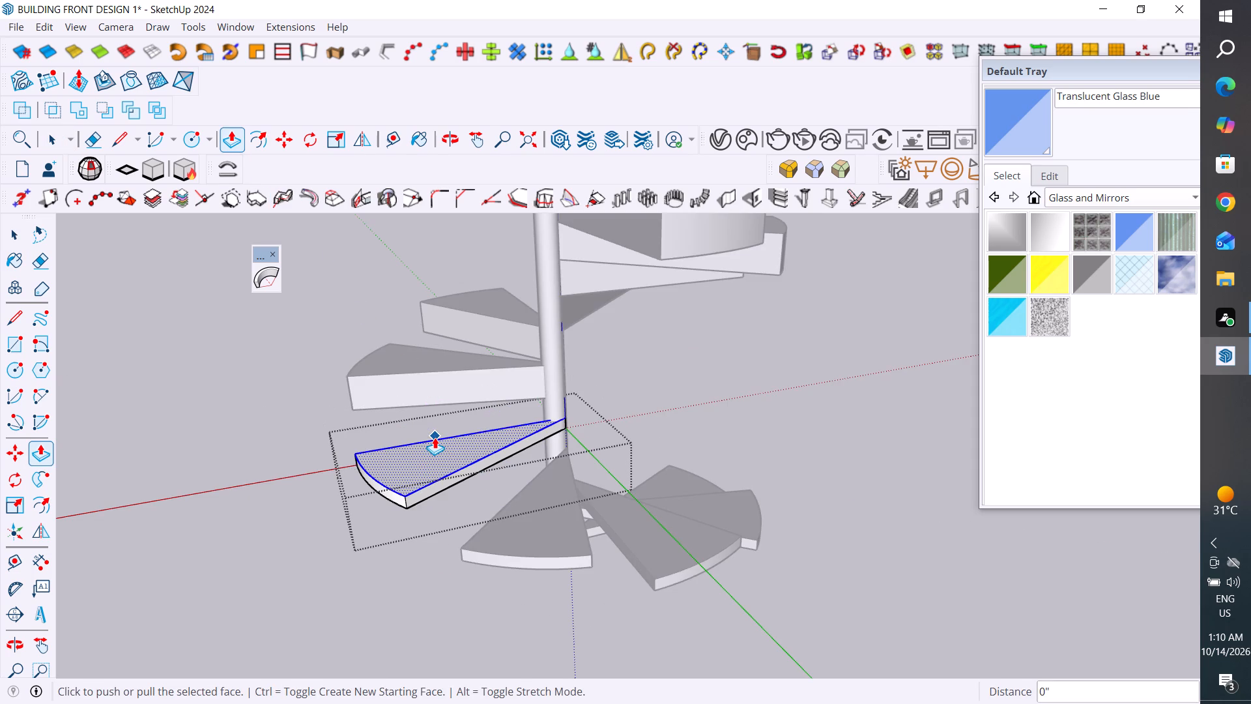
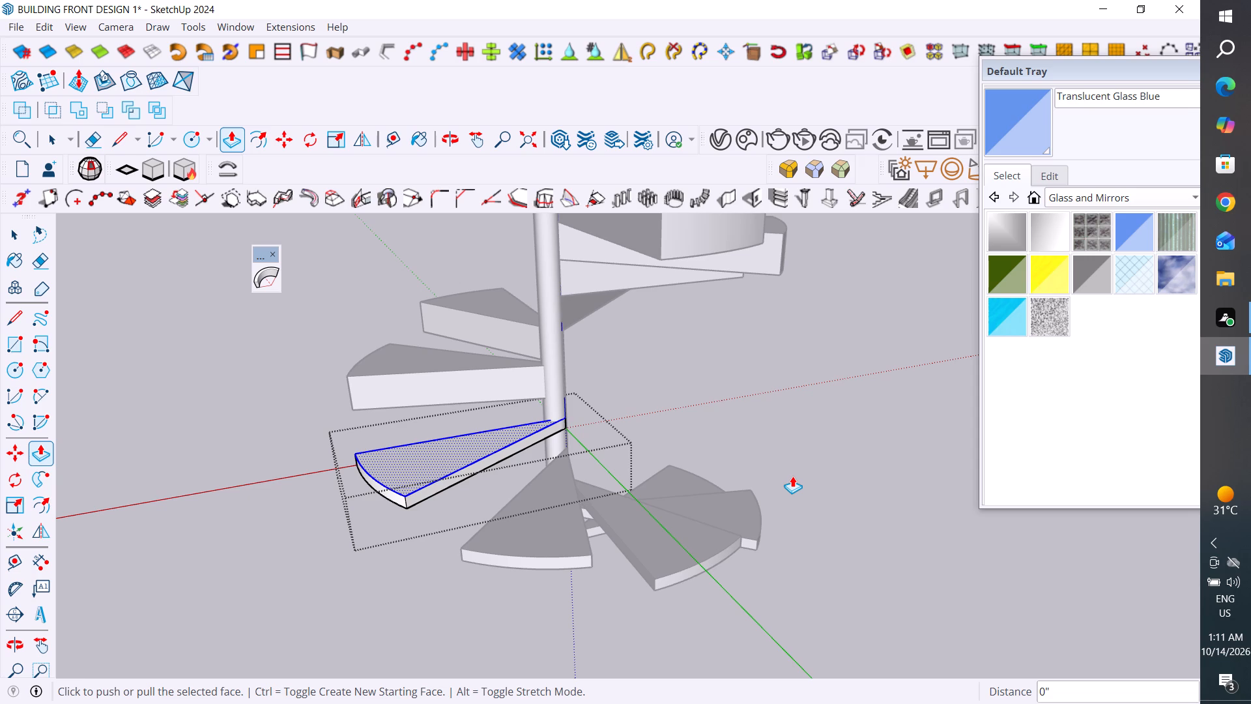
Push the top face of the sixth step from the bottom down by the same 4" inside its group.
middle_drag(564, 480, 591, 610)
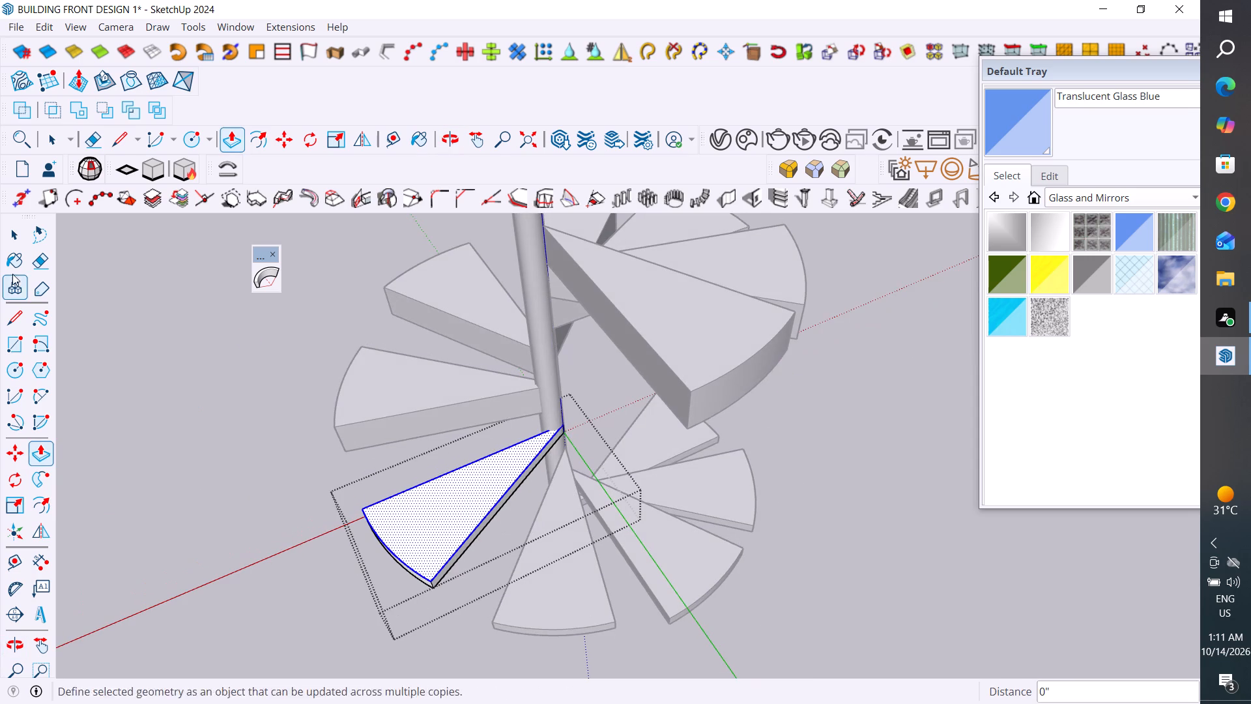
click(11, 244)
double_click(394, 387)
double_click(394, 387)
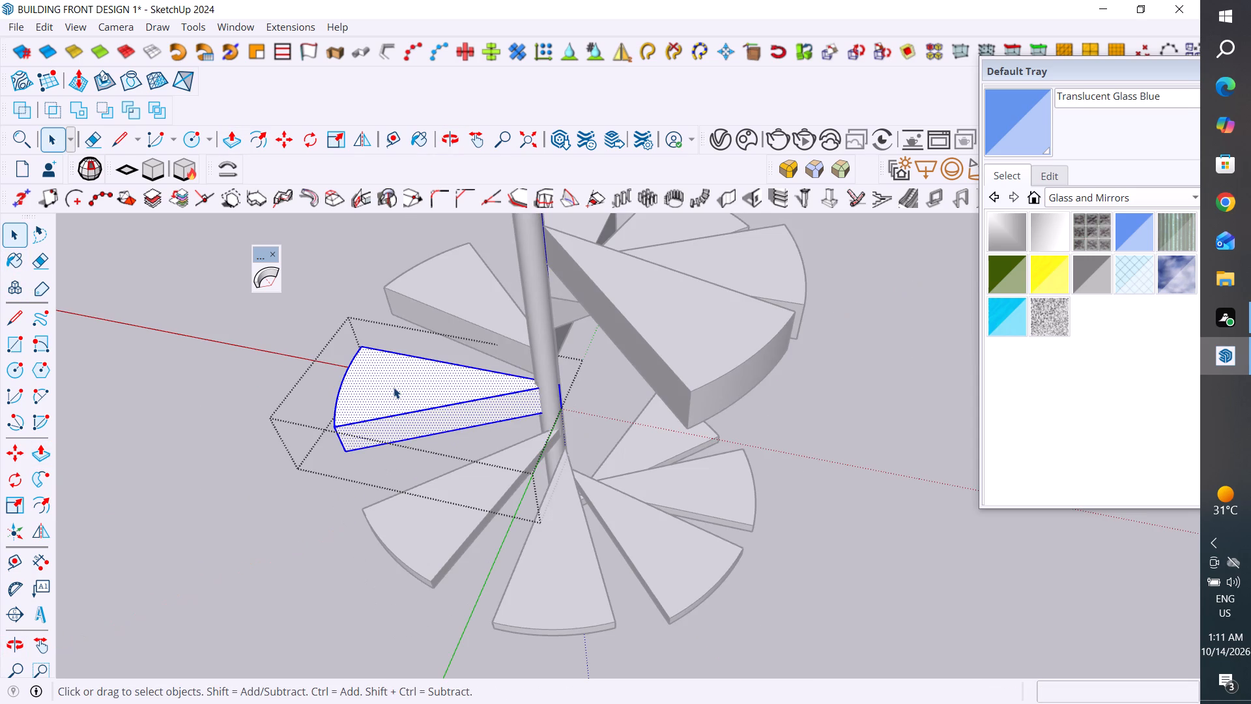
click(394, 387)
double_click(442, 392)
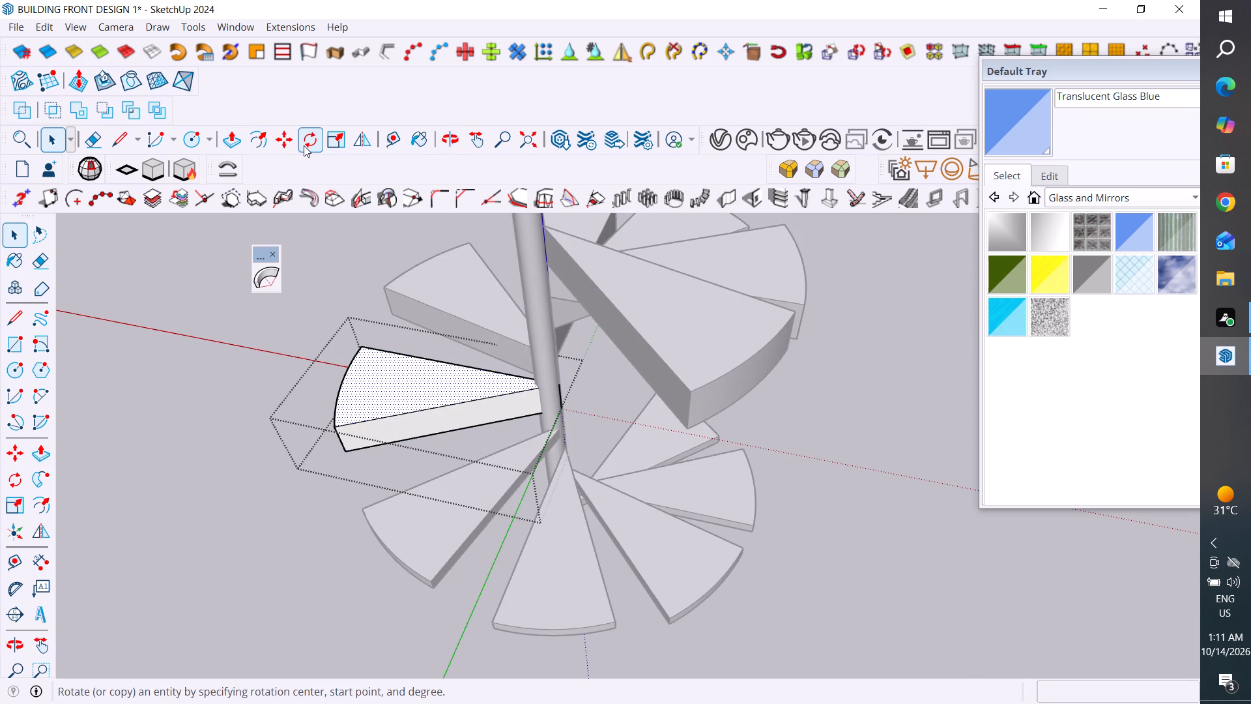
click(223, 144)
double_click(387, 387)
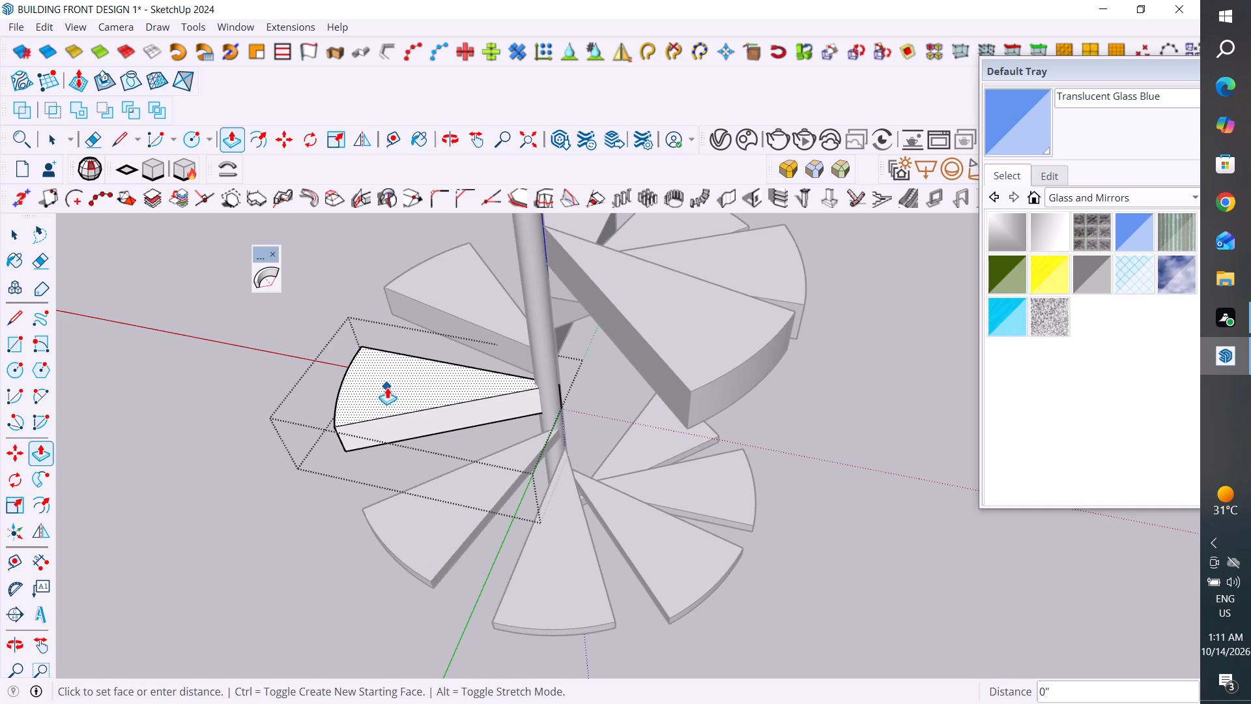
click(23, 233)
click(194, 334)
Push the top face of the seventh step from the bottom down by the same 4" inside its group.
middle_drag(464, 399, 560, 398)
click(416, 330)
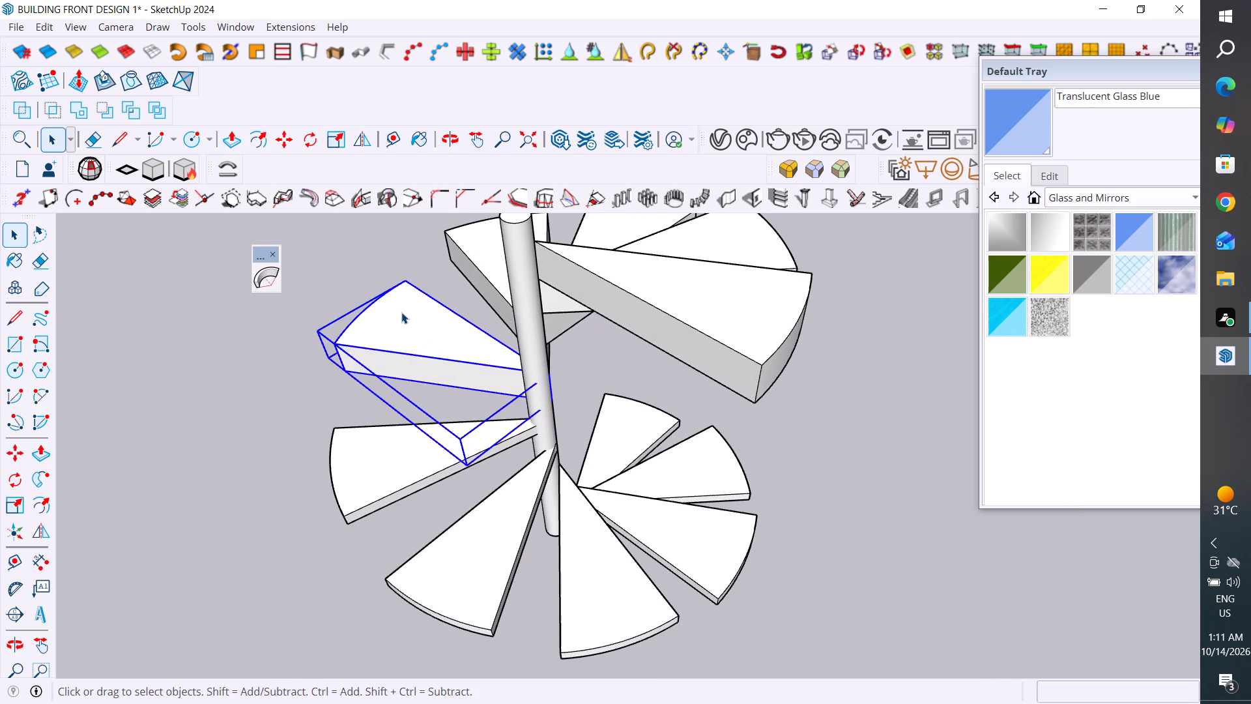
triple_click(401, 312)
double_click(401, 312)
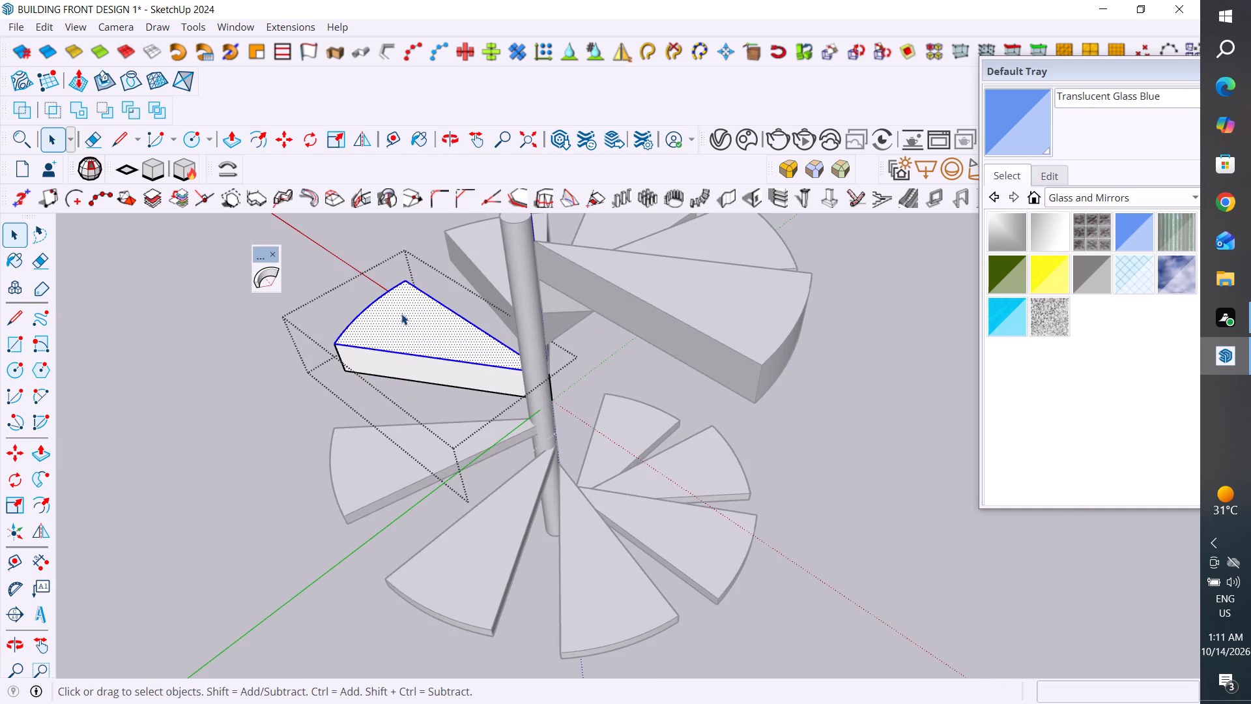
click(232, 147)
double_click(412, 321)
scroll(387, 471, down, 4)
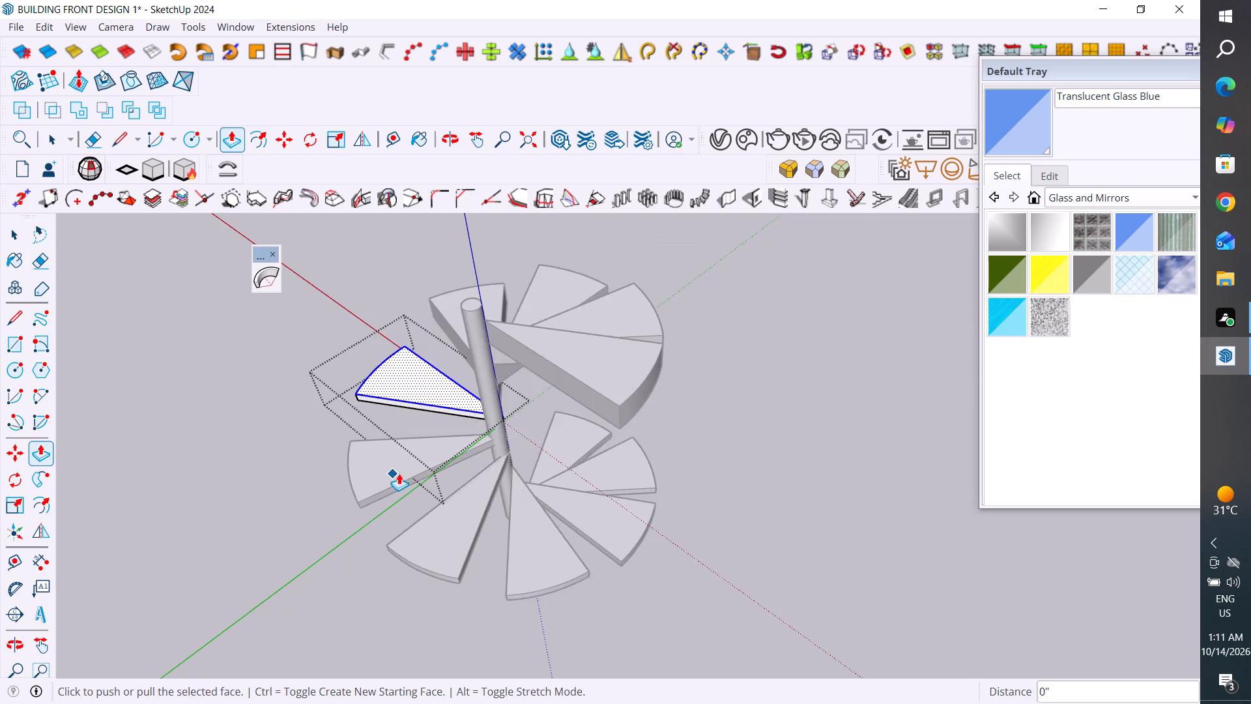
Push the top face of the eighth step from the bottom down by the same 4" inside its group.
middle_drag(413, 480, 745, 300)
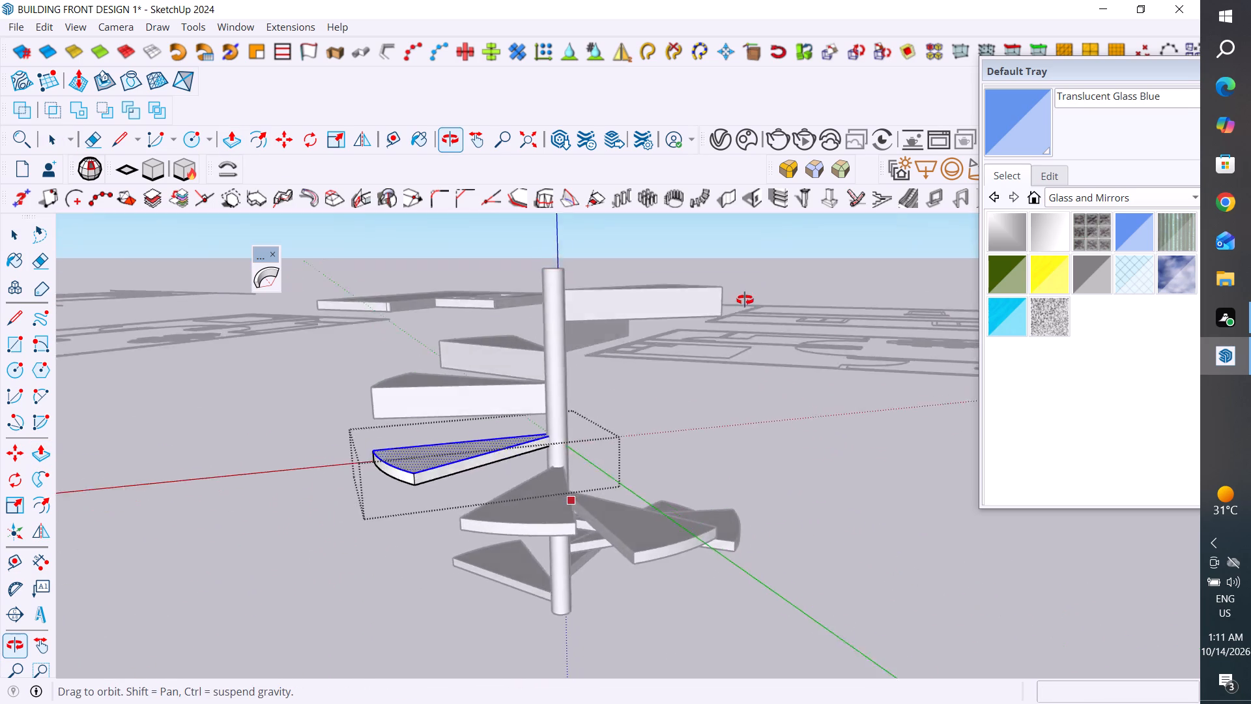
middle_drag(745, 300, 514, 472)
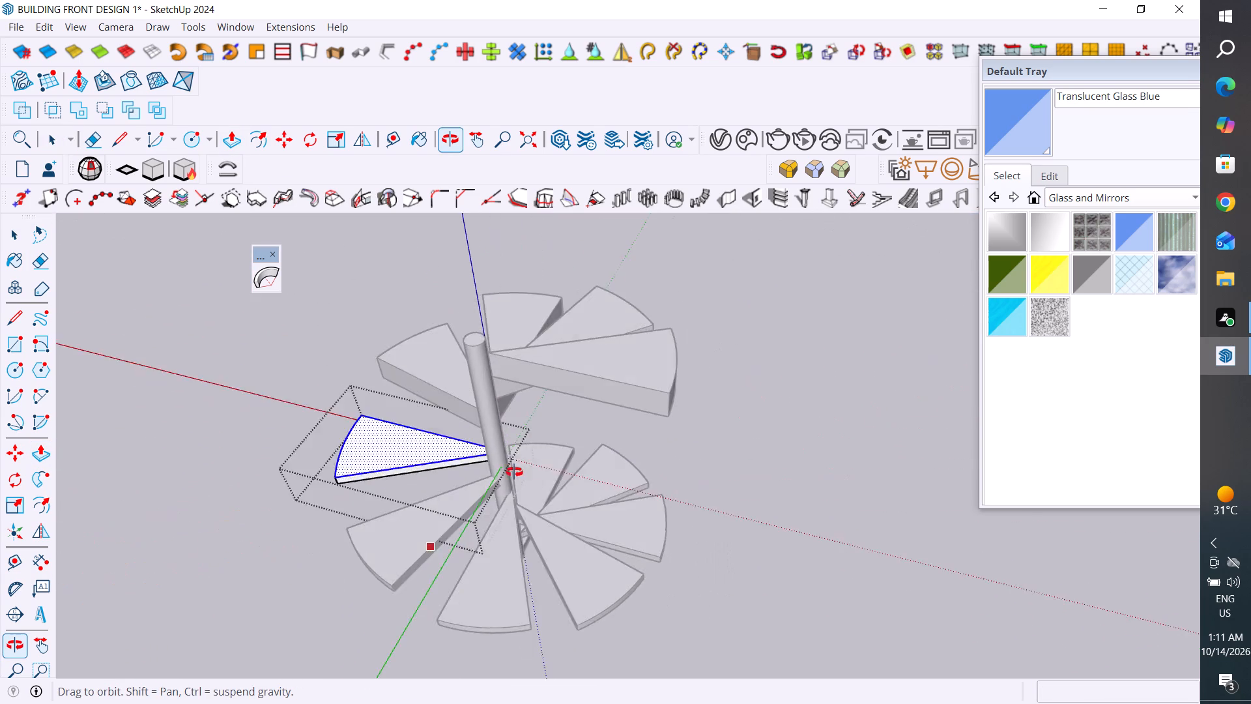
middle_drag(514, 472, 796, 434)
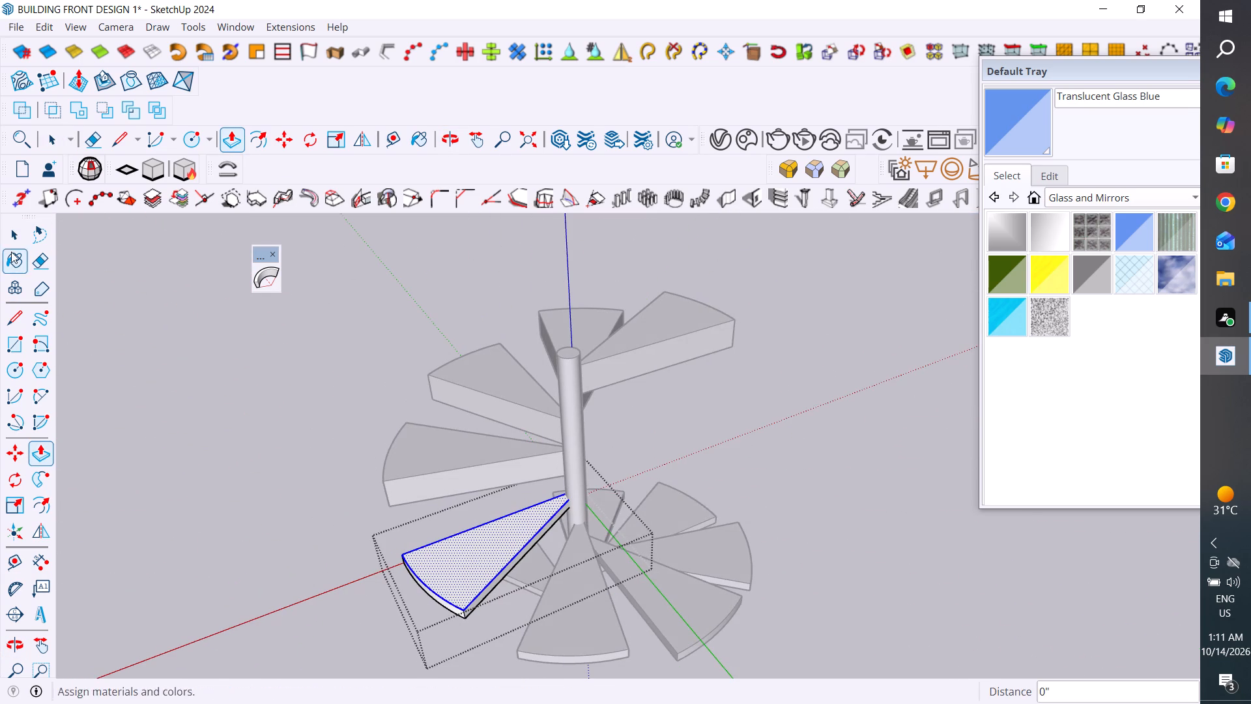
click(7, 246)
click(449, 450)
triple_click(457, 454)
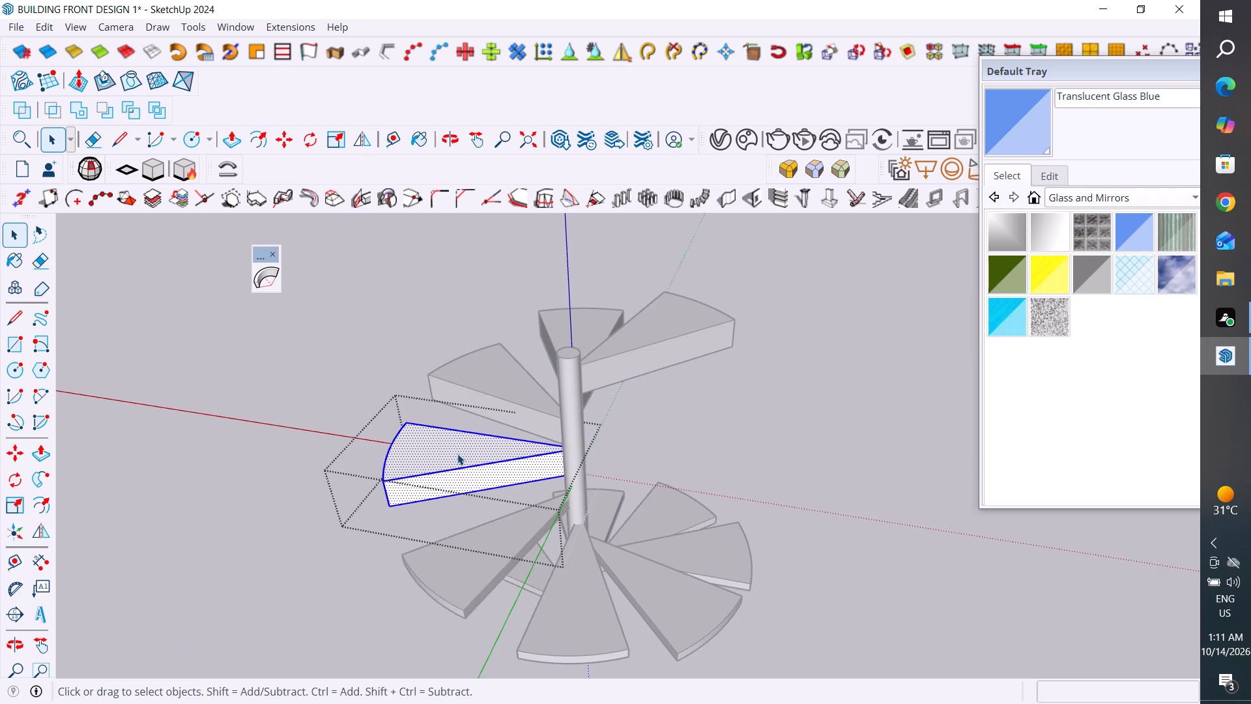
triple_click(457, 454)
click(457, 454)
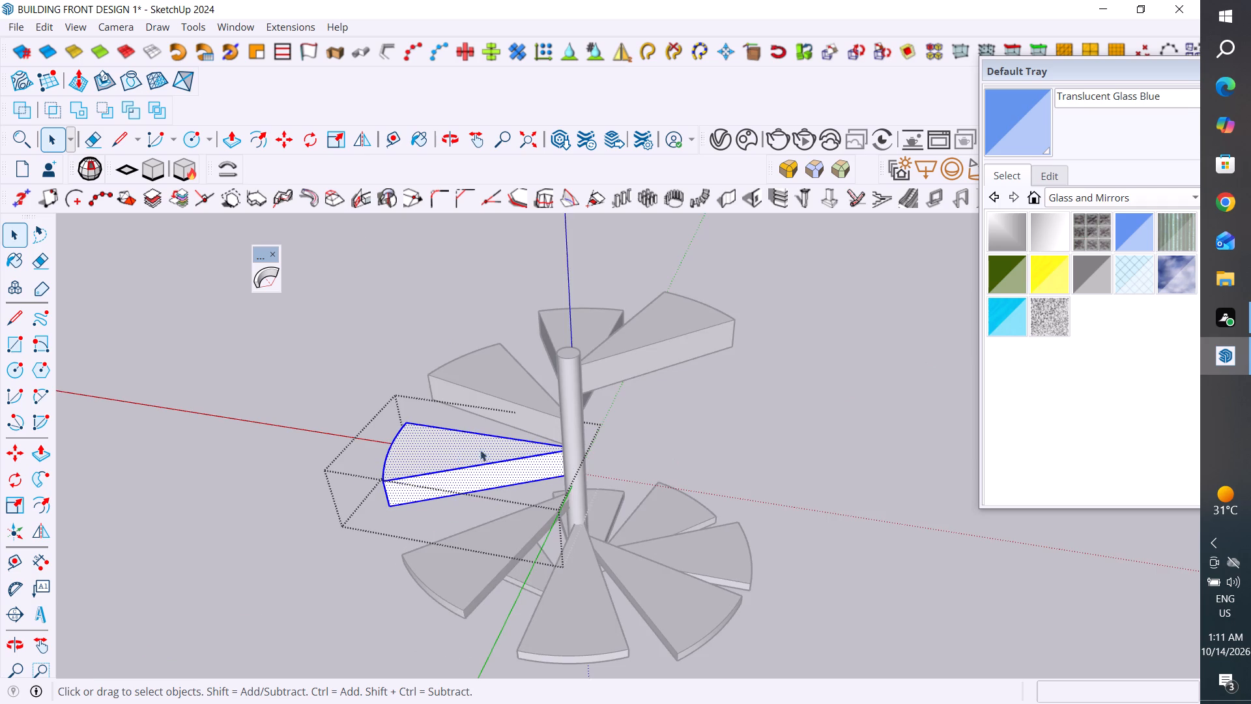
click(474, 450)
click(233, 145)
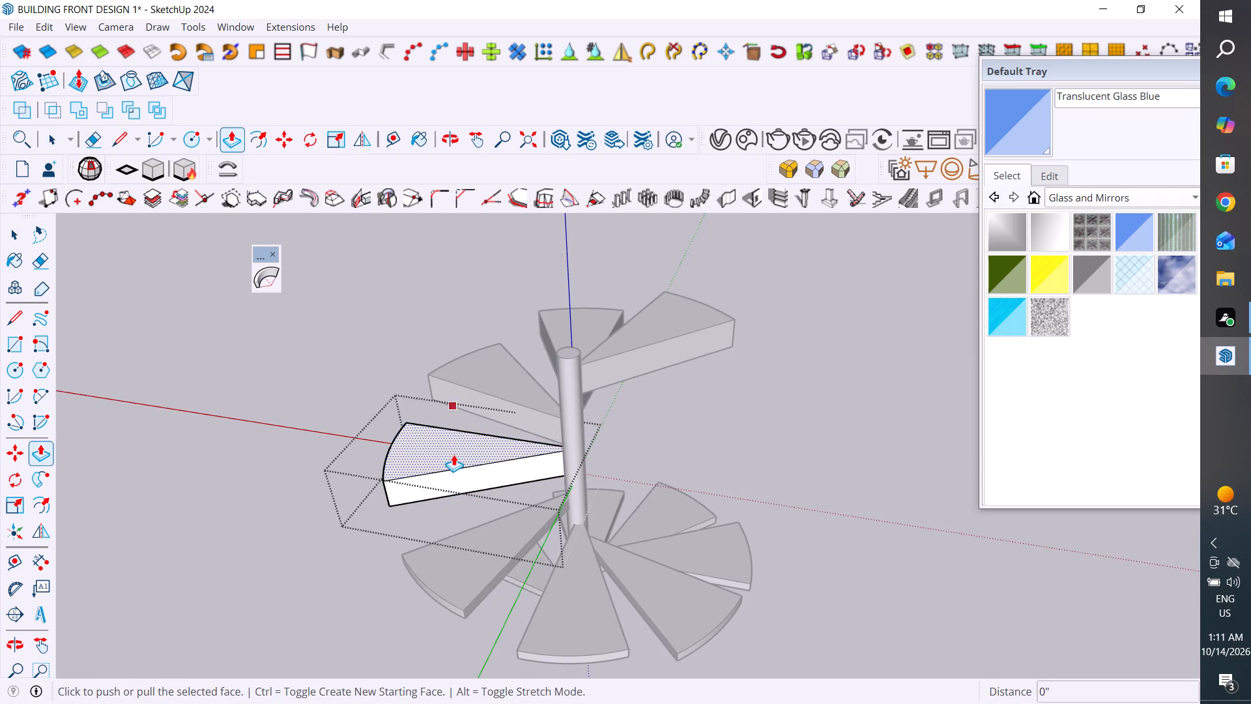
double_click(453, 456)
click(22, 235)
drag(228, 370, 235, 374)
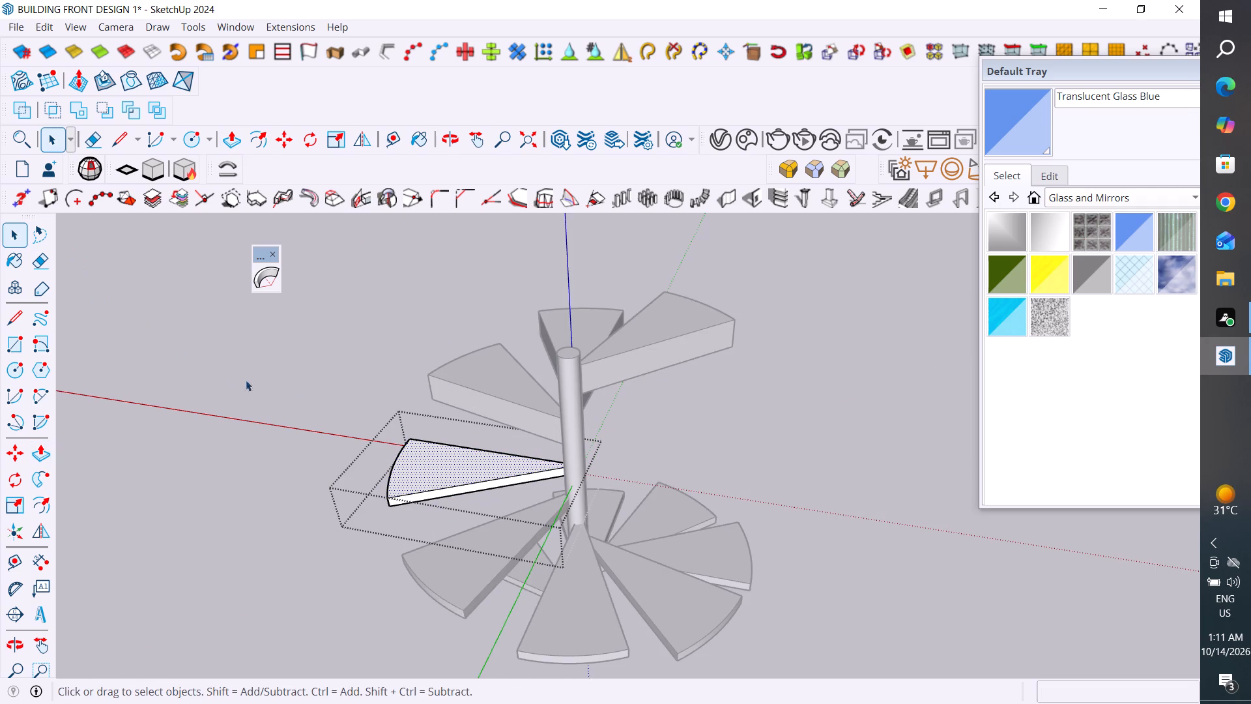
Push the top face of the ninth step from the bottom down by the same 4" inside its group.
middle_drag(537, 451, 645, 451)
scroll(415, 484, down, 4)
middle_drag(450, 528, 761, 536)
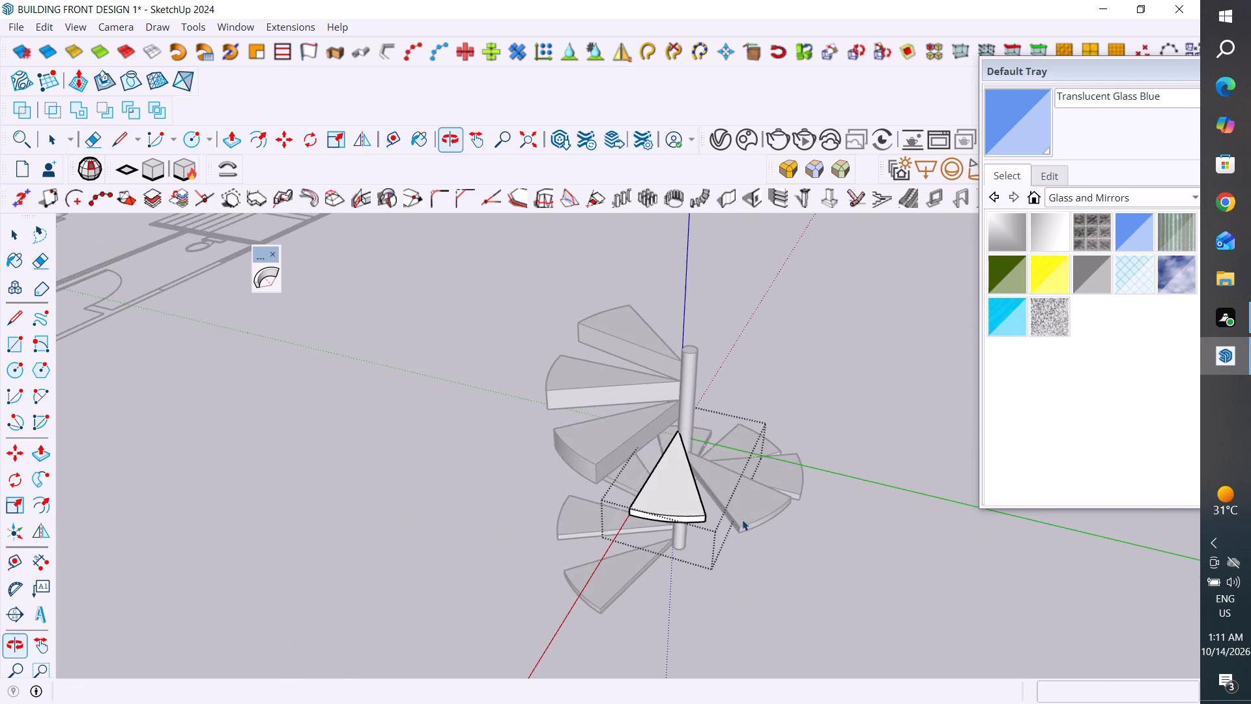
click(594, 438)
scroll(631, 429, up, 4)
double_click(617, 426)
click(617, 426)
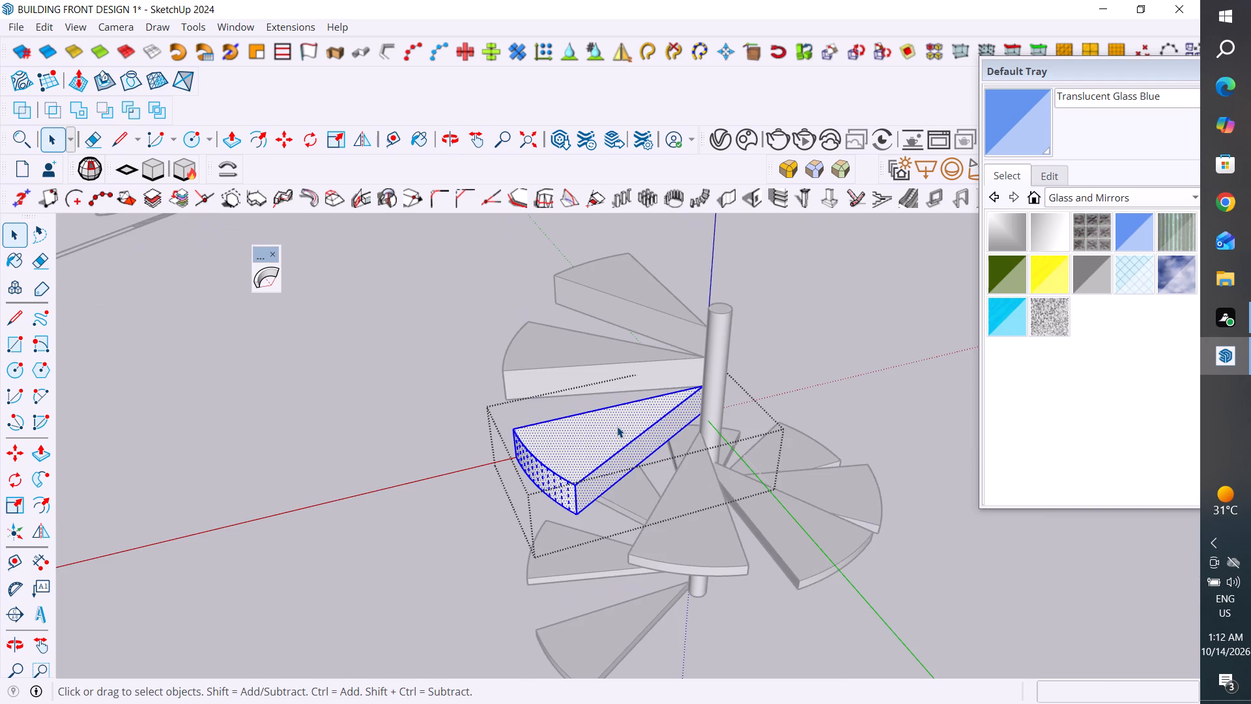
click(617, 426)
double_click(617, 426)
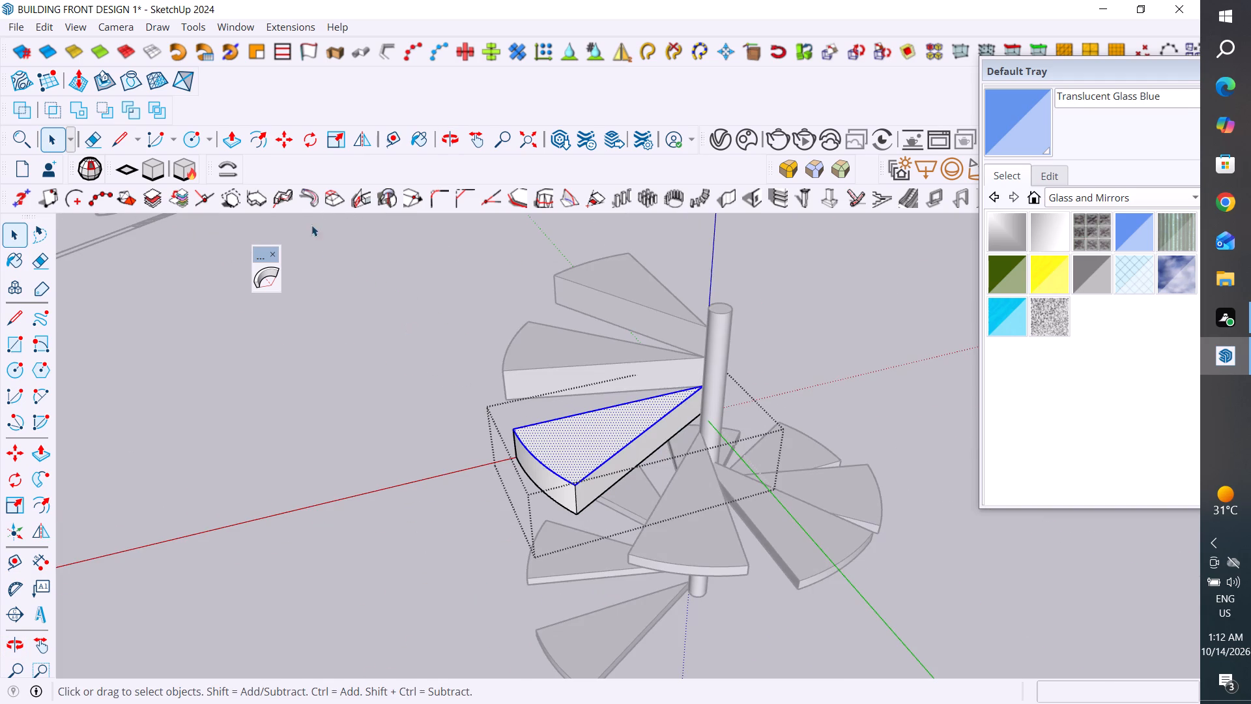
click(232, 138)
click(618, 437)
double_click(618, 437)
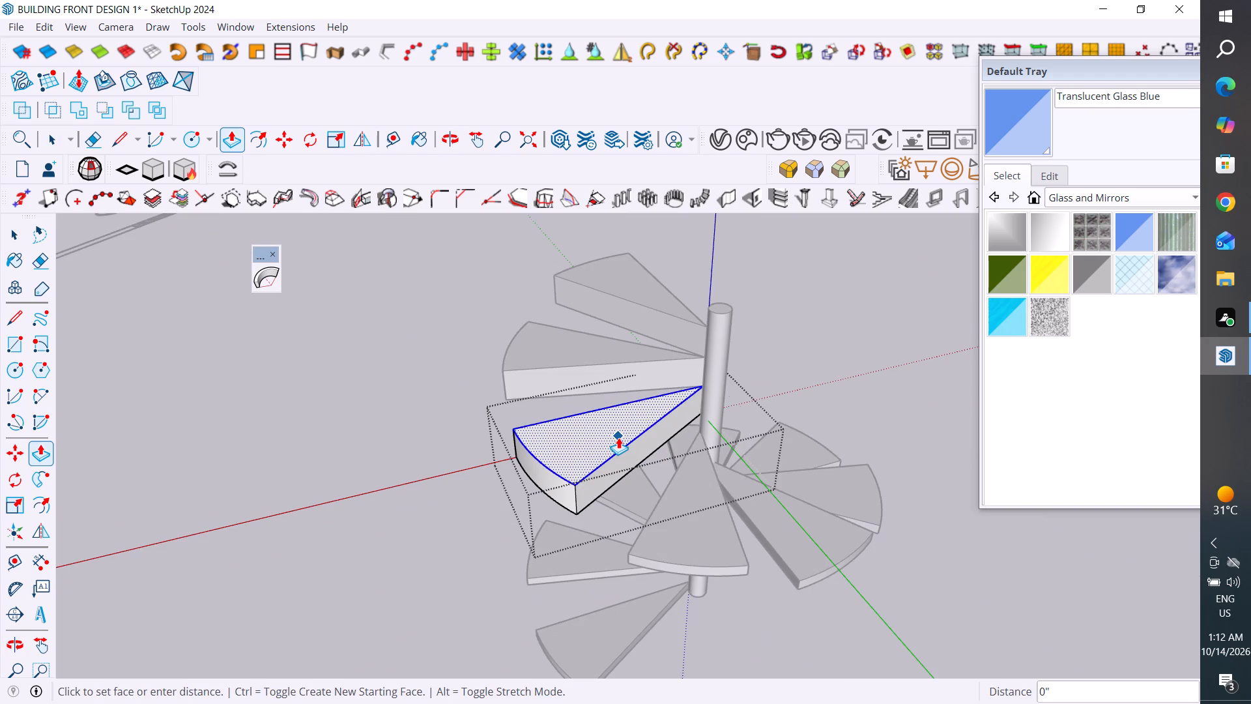
click(18, 238)
double_click(592, 362)
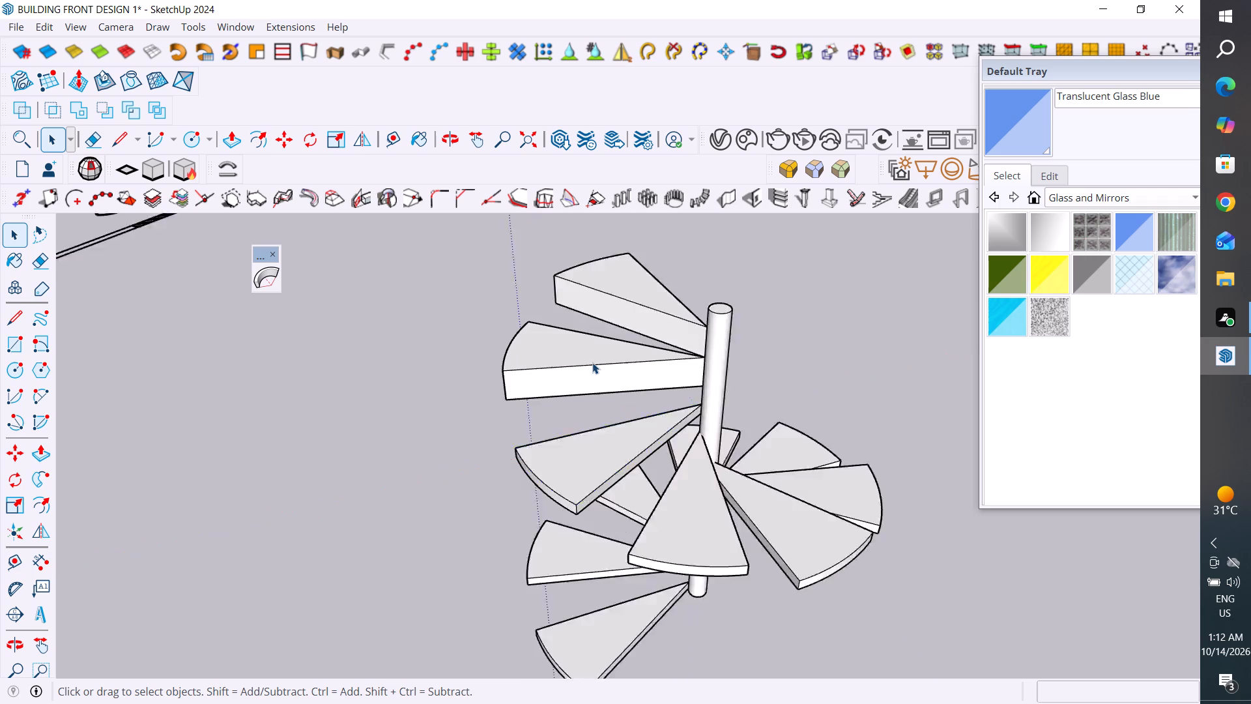
Push the top face of the tenth step from the bottom down by the same 4" inside its group.
triple_click(579, 356)
click(579, 356)
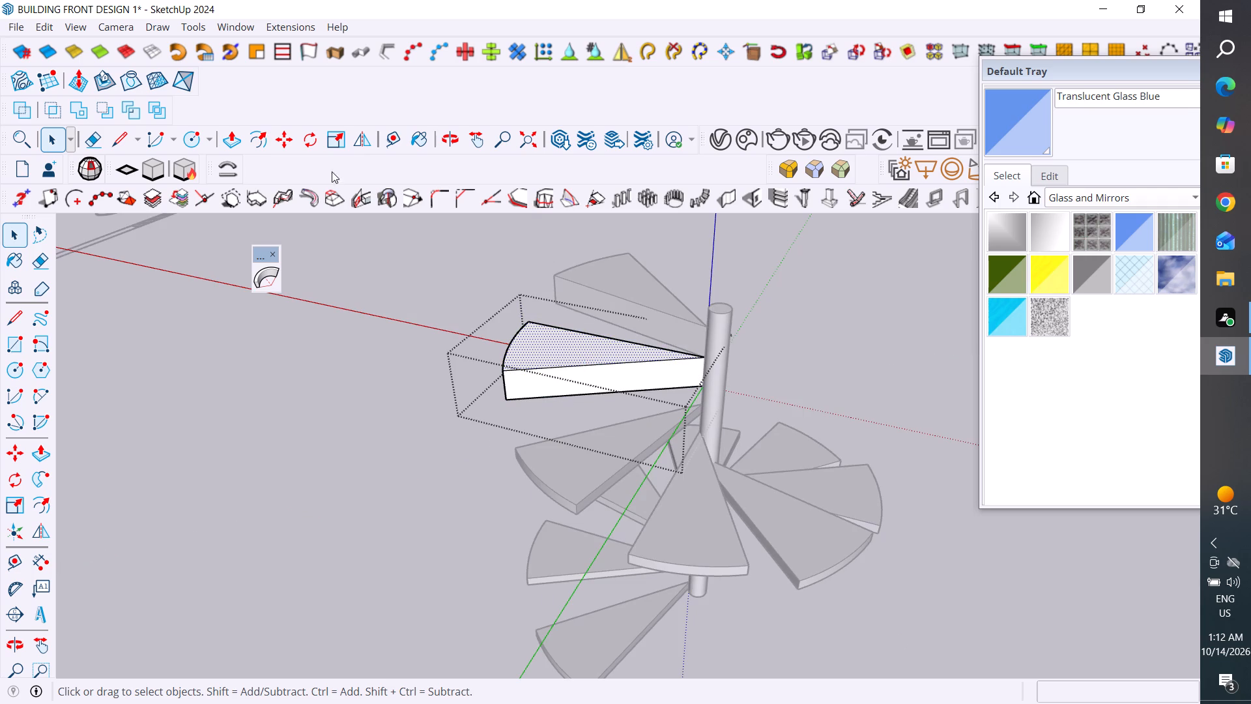
click(235, 145)
double_click(543, 348)
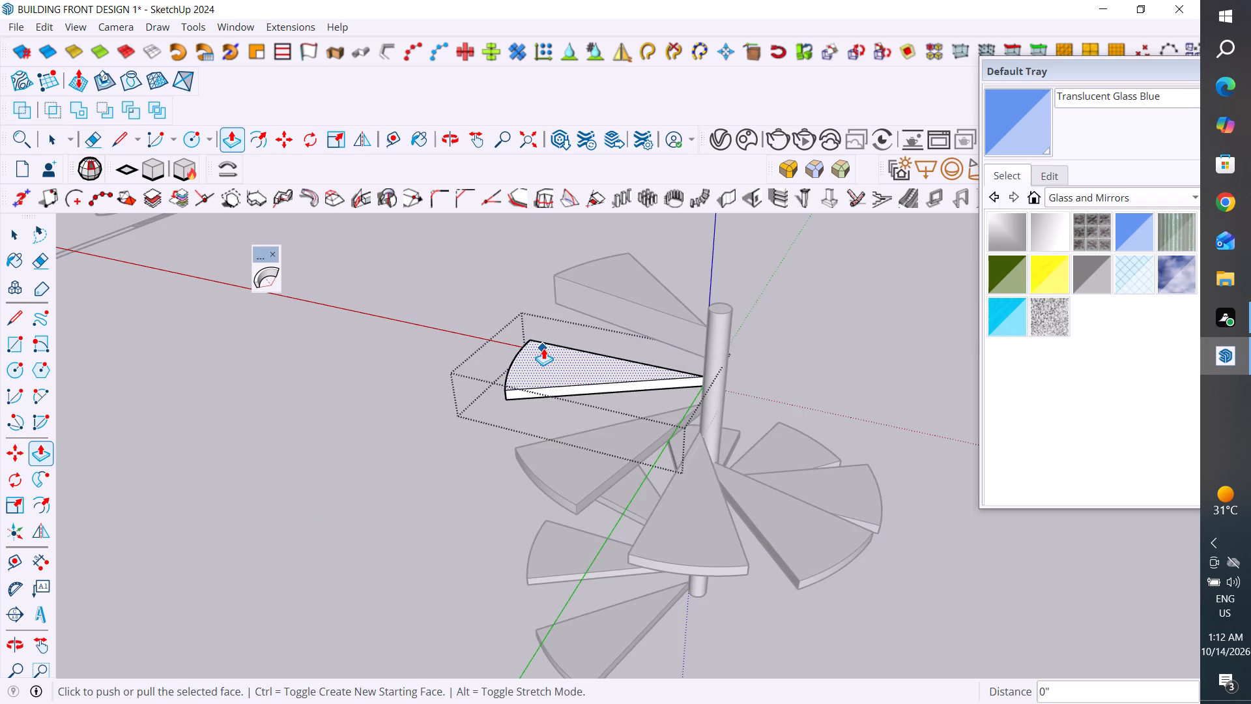
click(16, 242)
click(641, 290)
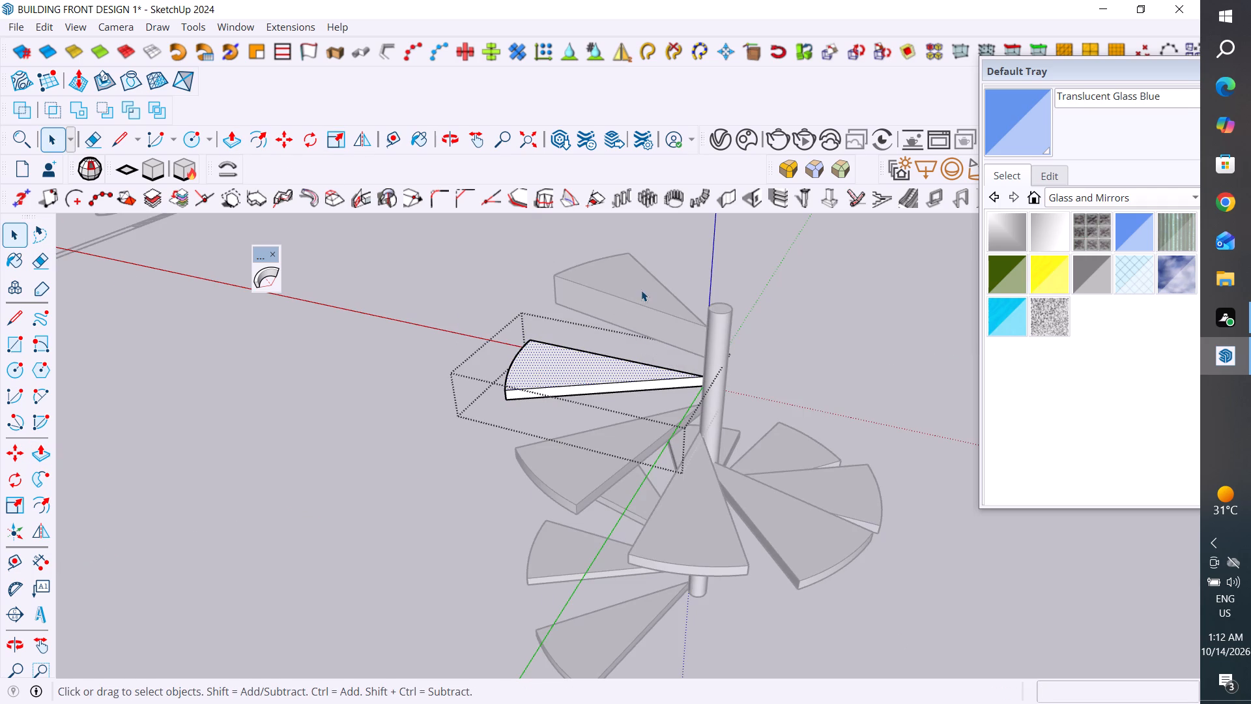
Push the top face of the topmost step down by the same 4" inside its group.
middle_drag(533, 517, 928, 590)
triple_click(541, 342)
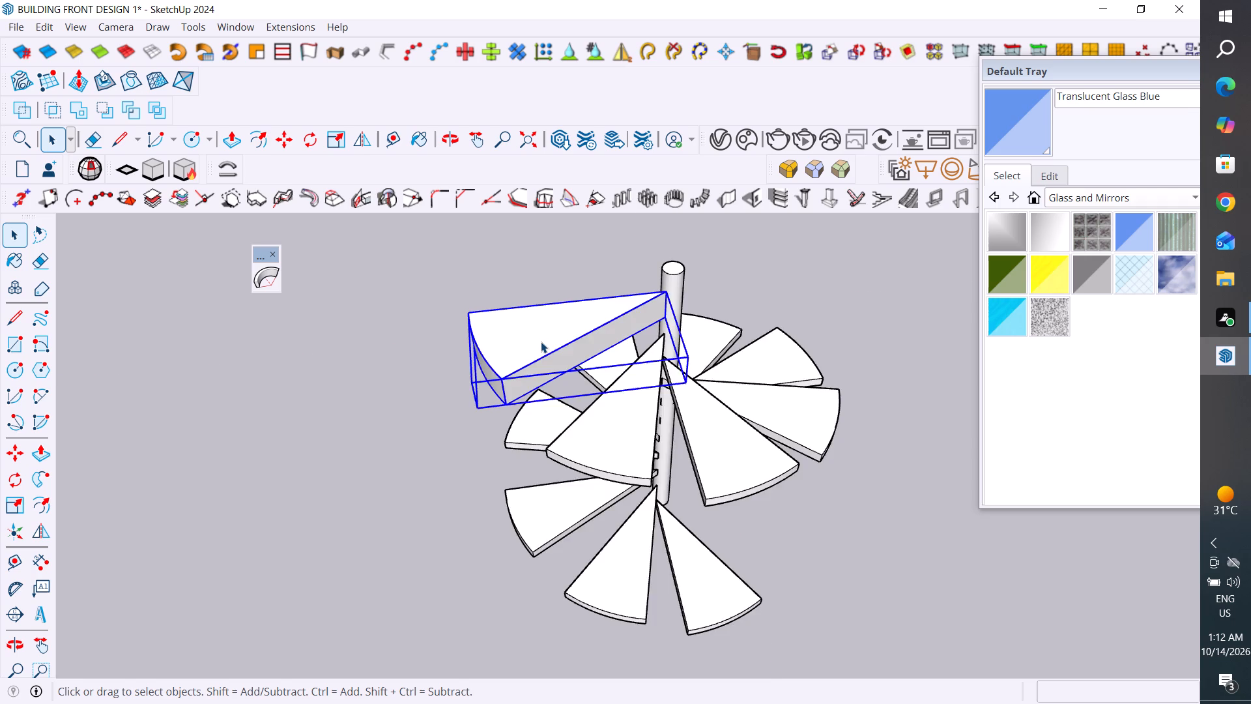
click(541, 342)
click(539, 337)
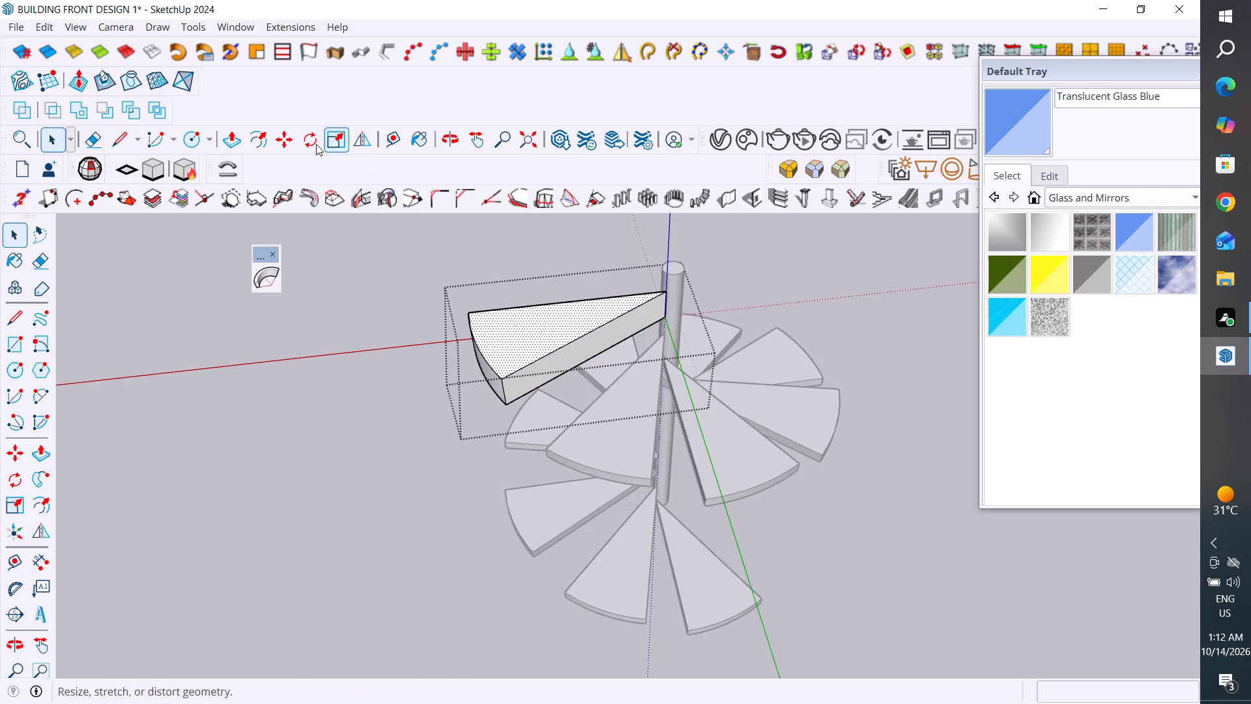
click(236, 135)
click(233, 148)
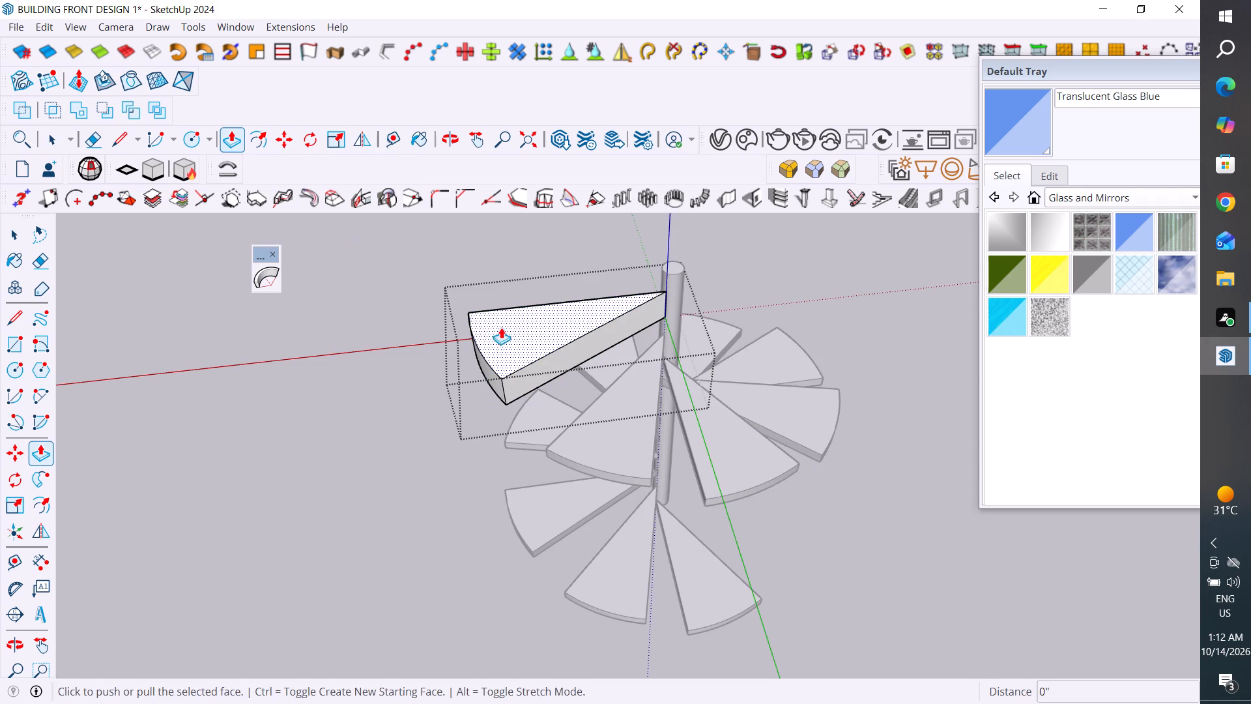
double_click(506, 334)
click(15, 231)
drag(302, 412, 311, 424)
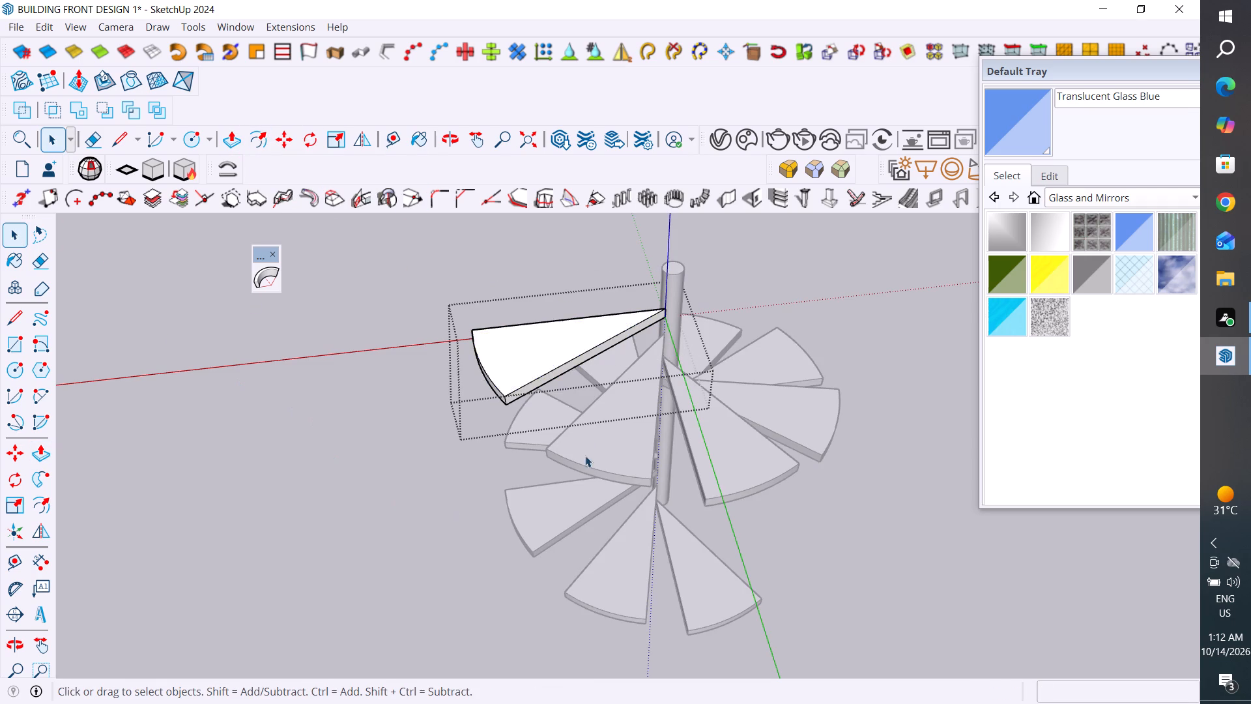
Examine the whole spiral staircase from several sides and from below, outside the step groups.
scroll(586, 444, down, 6)
middle_drag(799, 540, 201, 444)
middle_drag(781, 497, 570, 445)
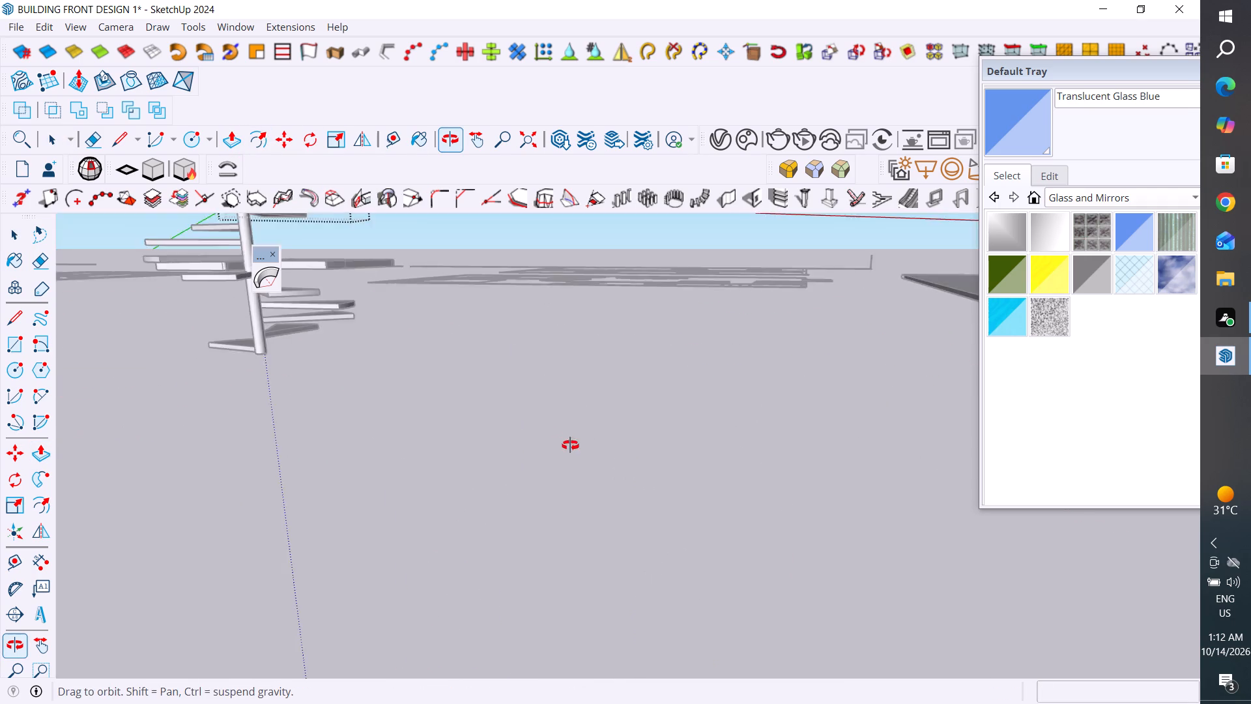
middle_drag(570, 445, 611, 478)
scroll(664, 551, down, 5)
click(506, 511)
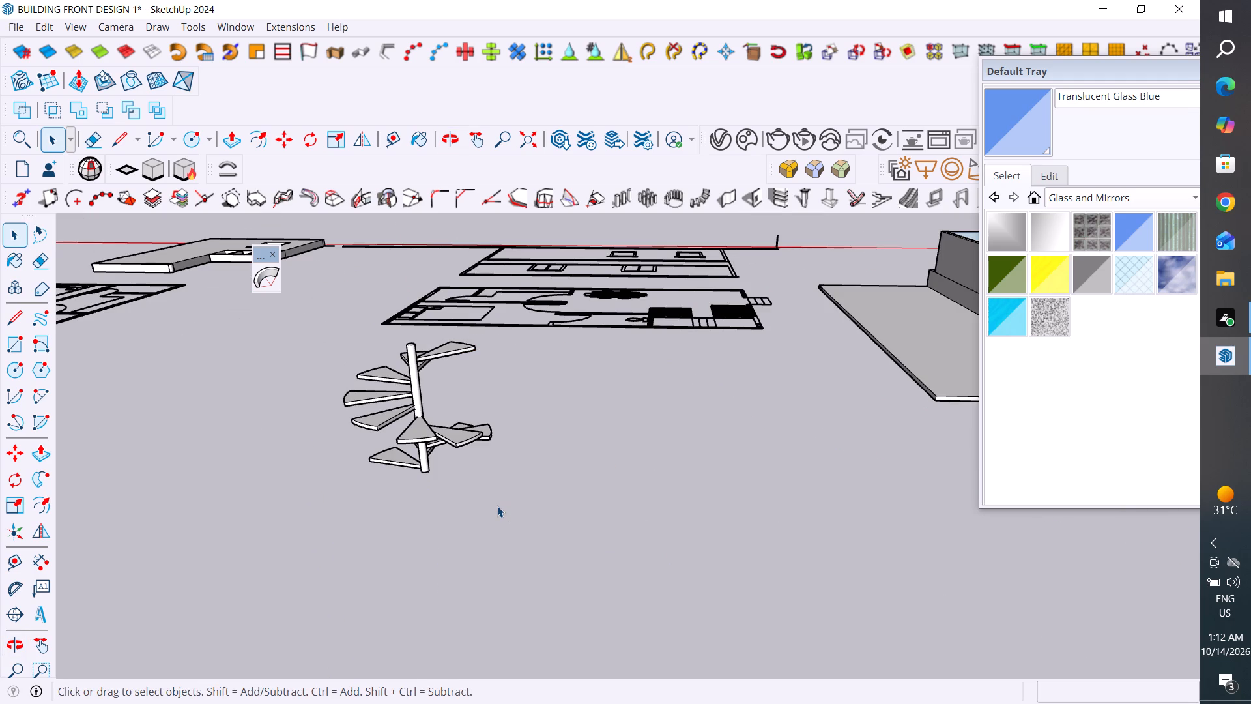
middle_drag(497, 506, 350, 536)
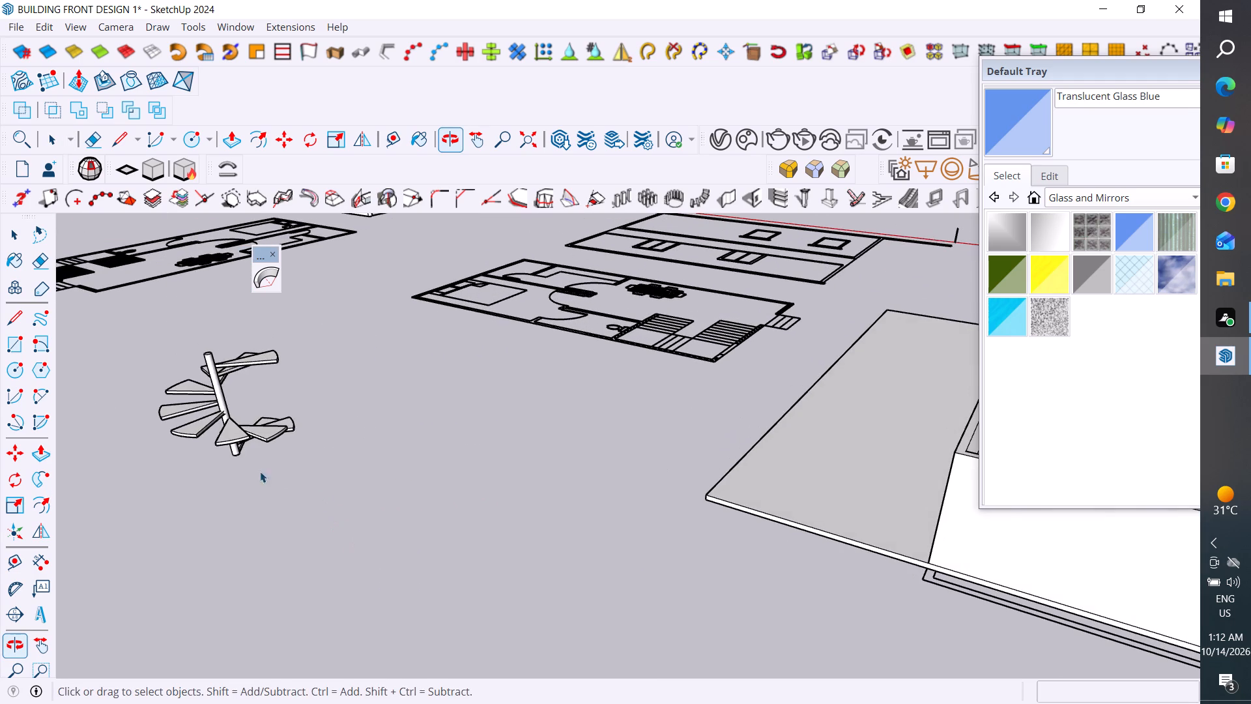
middle_drag(238, 457, 480, 406)
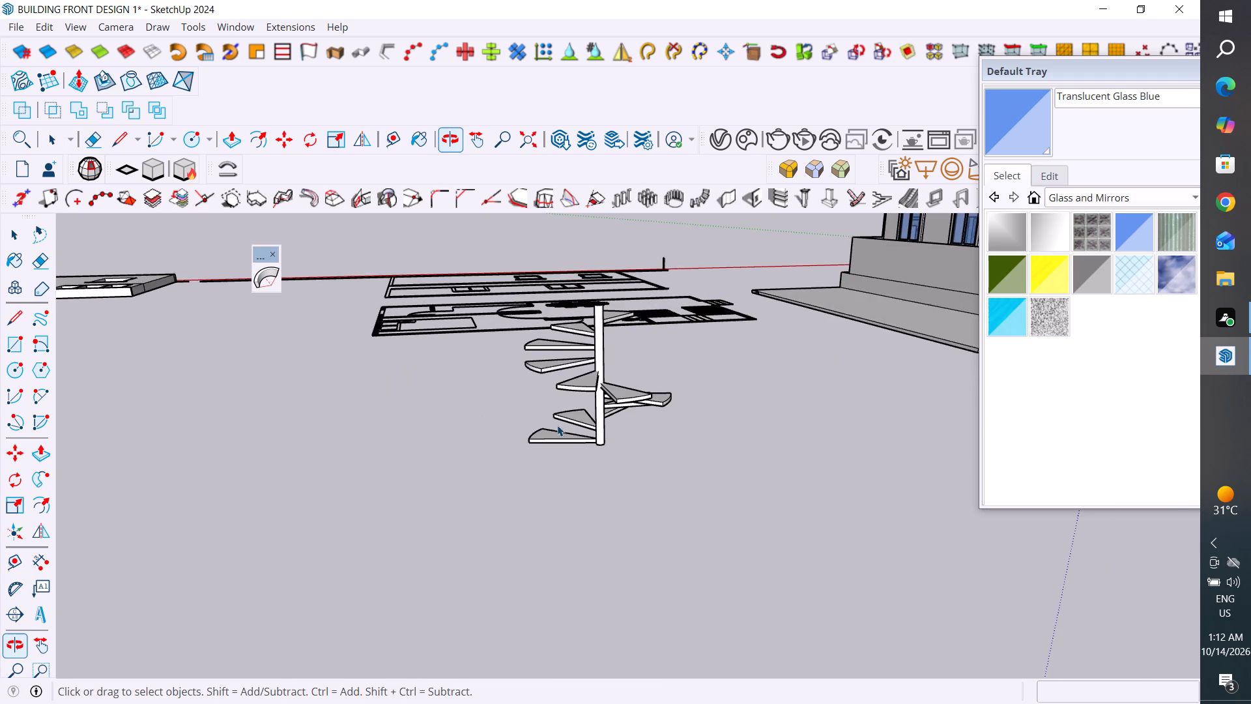
scroll(558, 415, up, 7)
scroll(622, 477, up, 1)
middle_drag(622, 477, 590, 313)
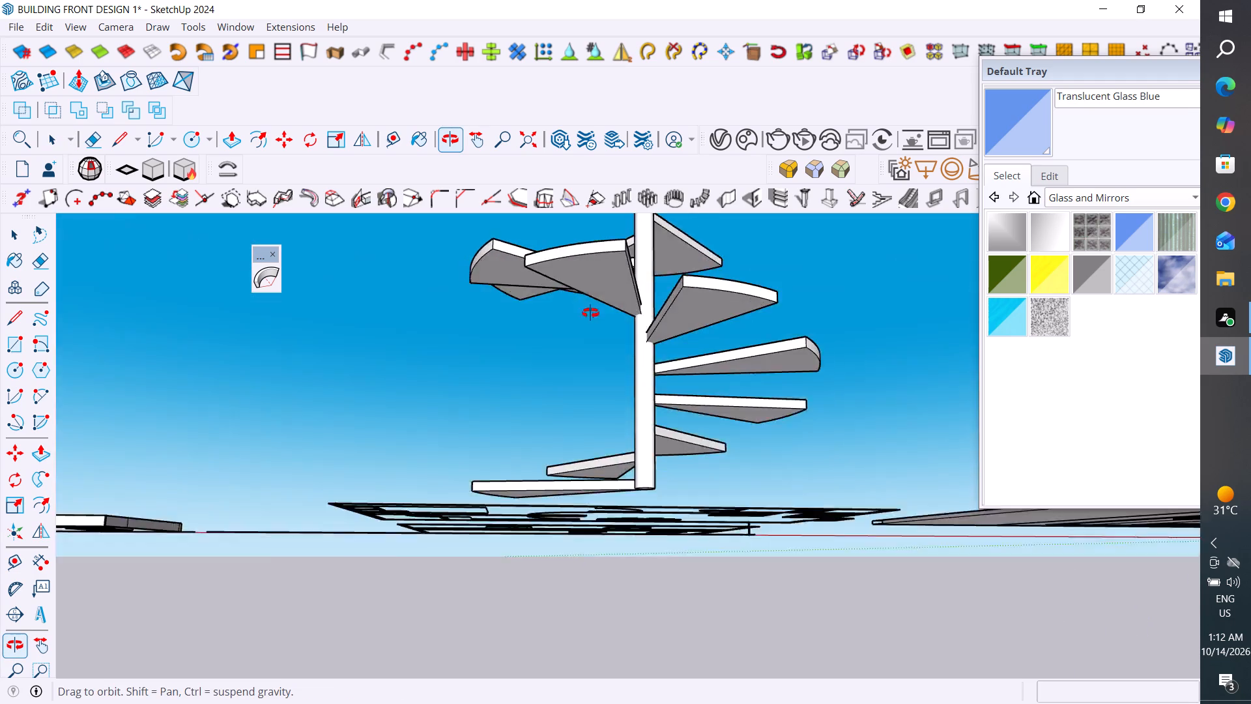
middle_drag(590, 313, 311, 433)
scroll(545, 539, down, 13)
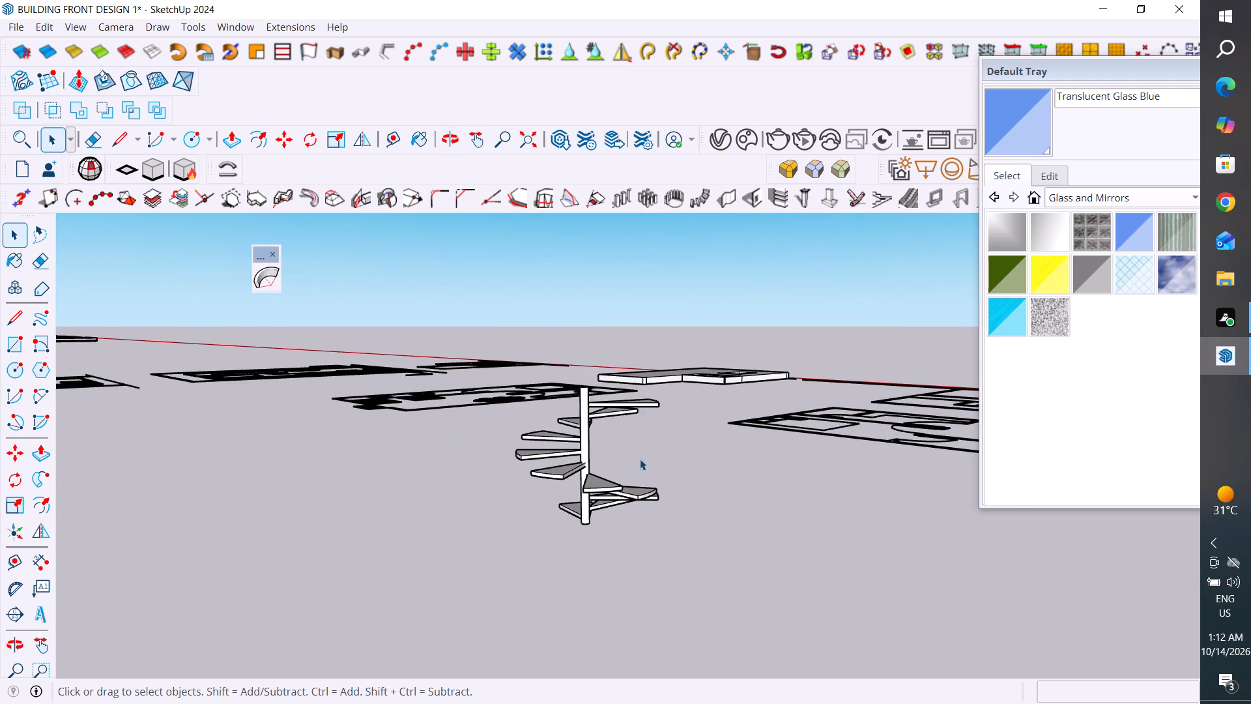
Select all the wedge steps and the central column and make them one group.
middle_drag(646, 470, 630, 561)
scroll(609, 468, down, 6)
drag(611, 600, 527, 662)
right_click(575, 641)
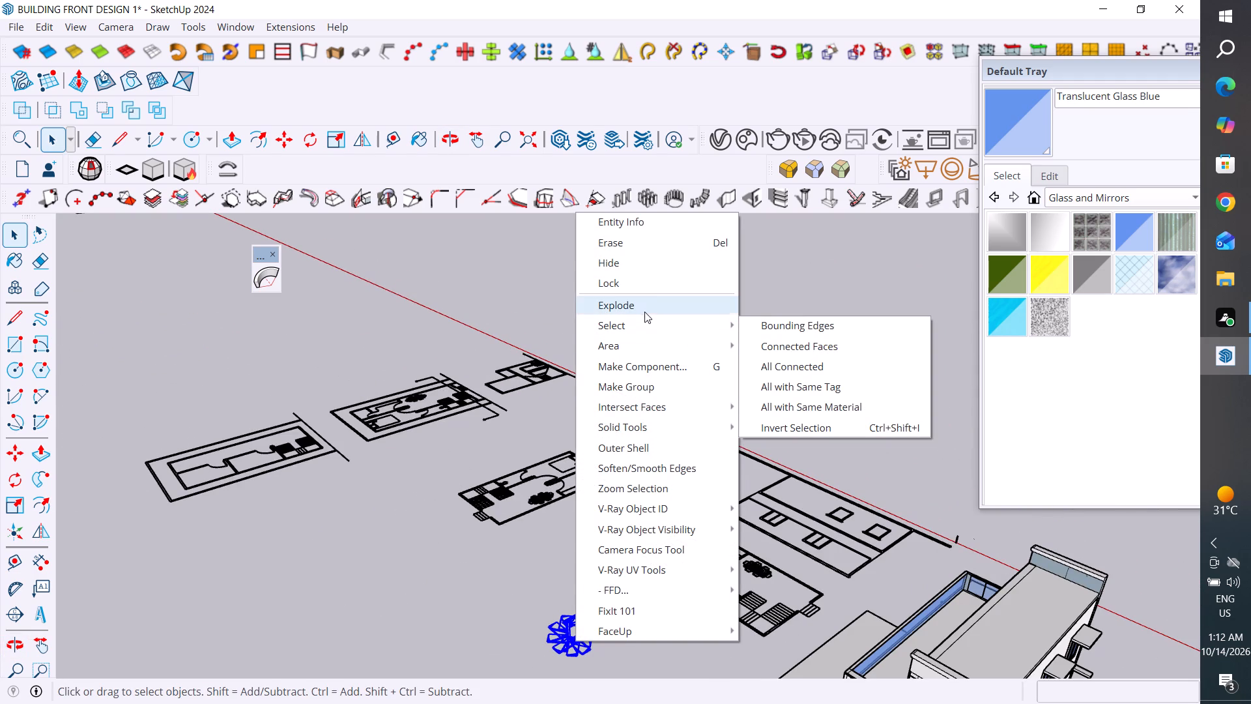
click(657, 385)
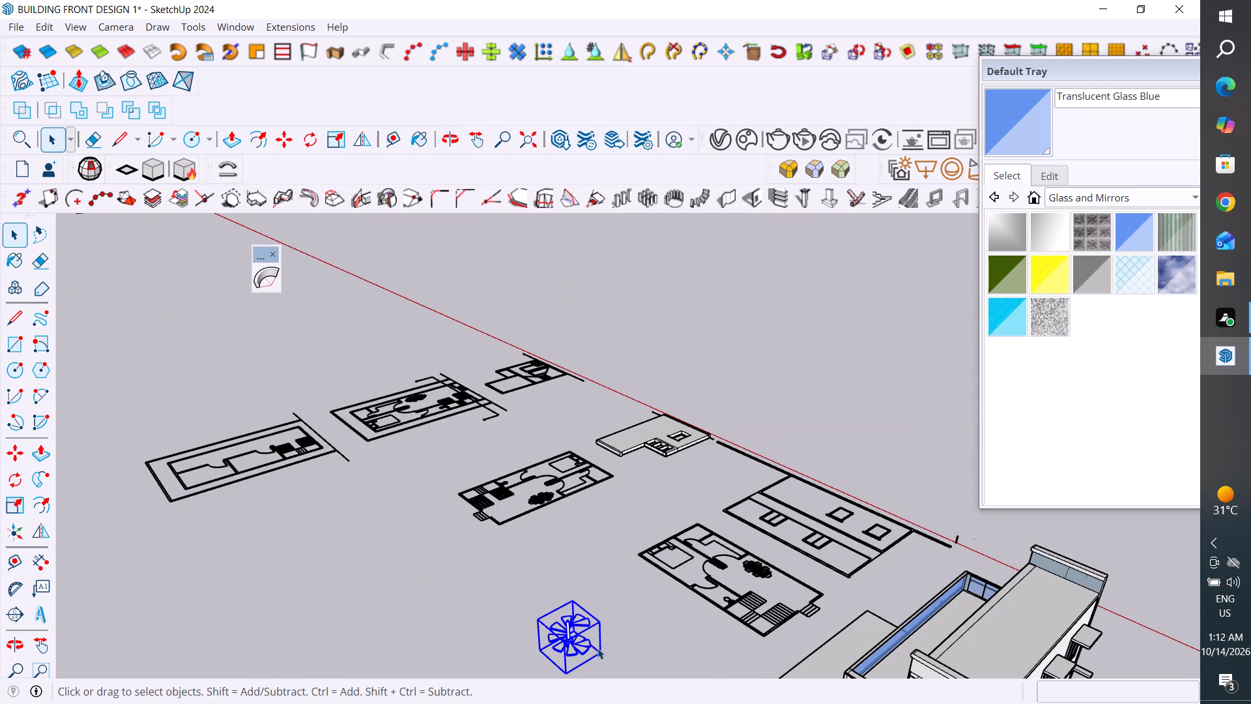
Move the spiral staircase group about 559" onto the building's upper balcony, near the single glazed door.
key(n)
key(m)
click(566, 671)
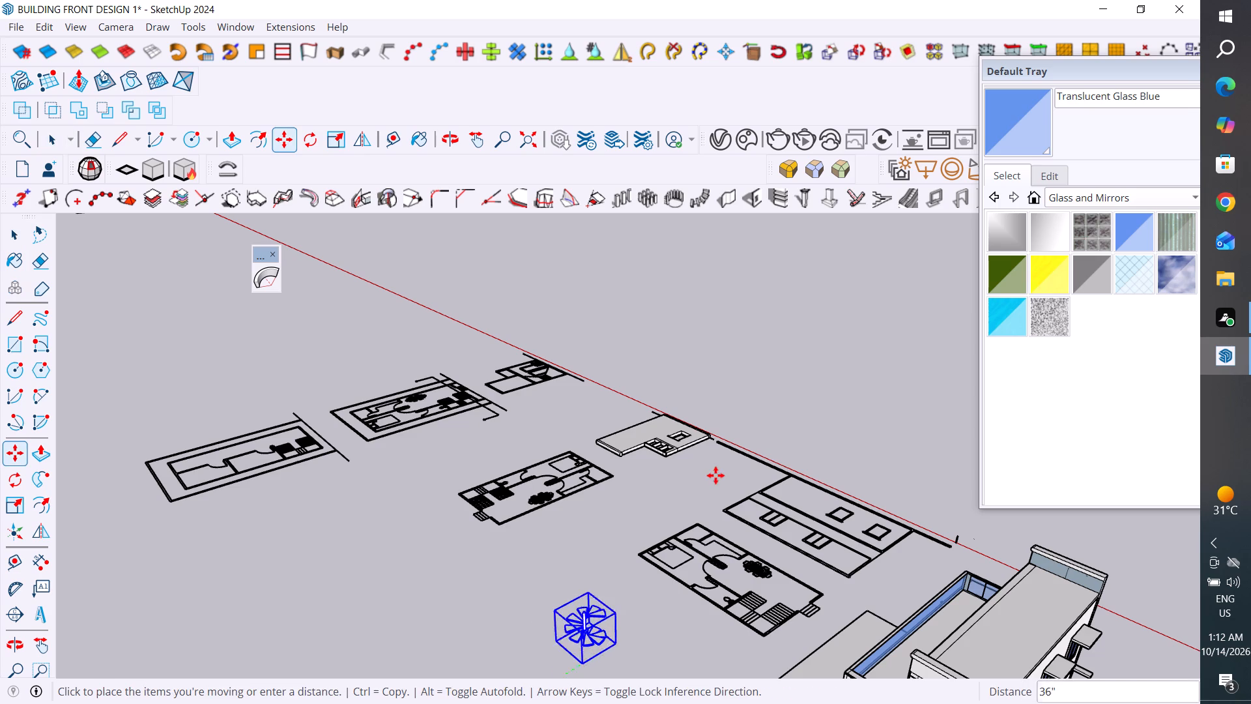
scroll(720, 465, down, 11)
middle_drag(720, 508, 1070, 571)
scroll(848, 424, up, 2)
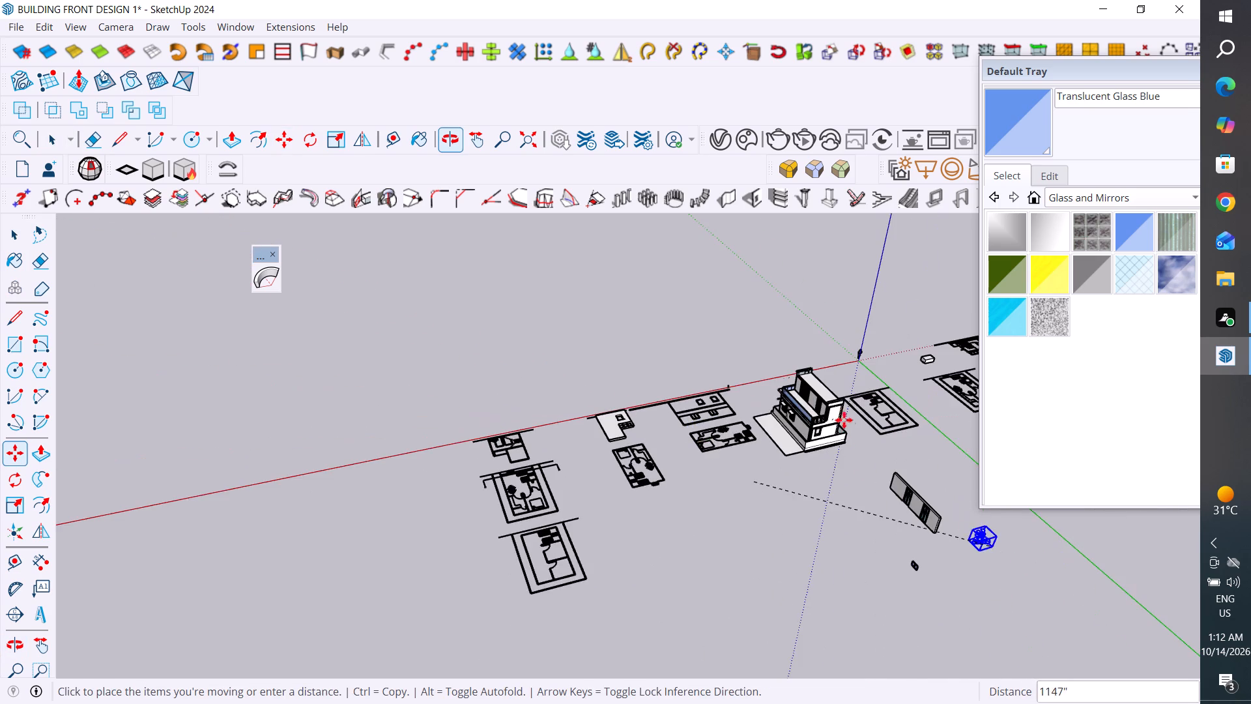
scroll(844, 420, up, 20)
scroll(844, 420, up, 6)
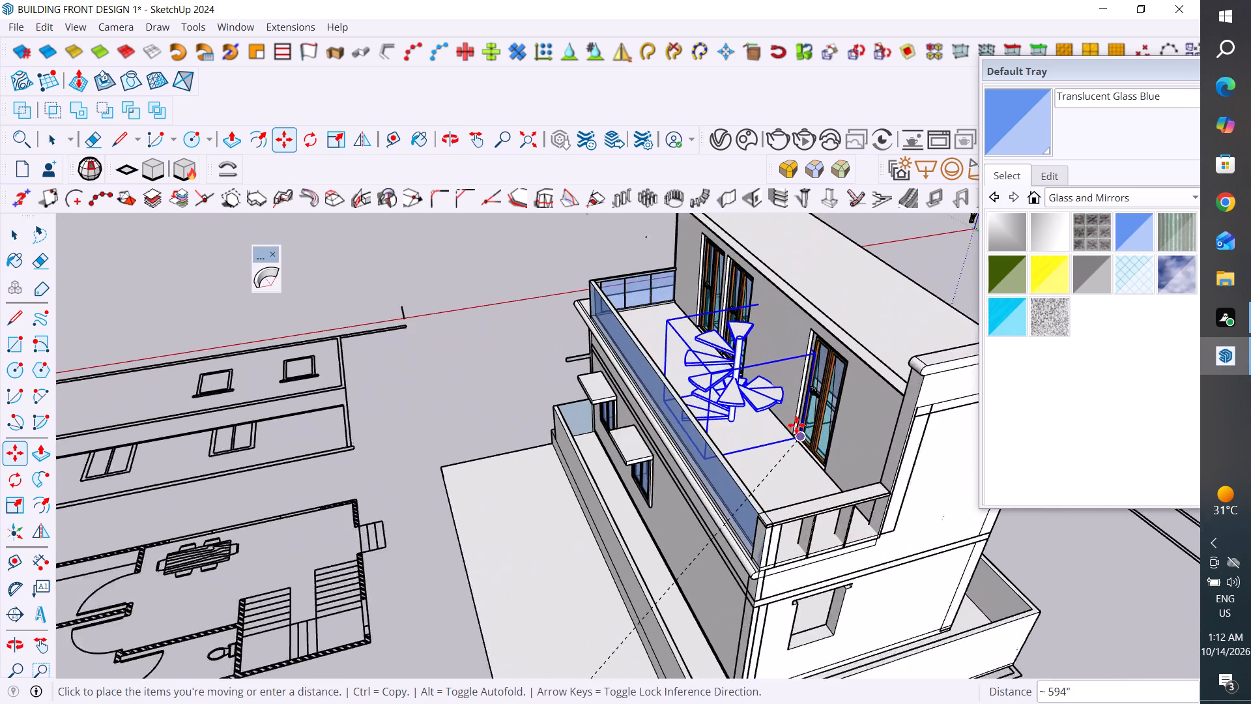
middle_drag(777, 433, 1040, 469)
scroll(857, 371, up, 4)
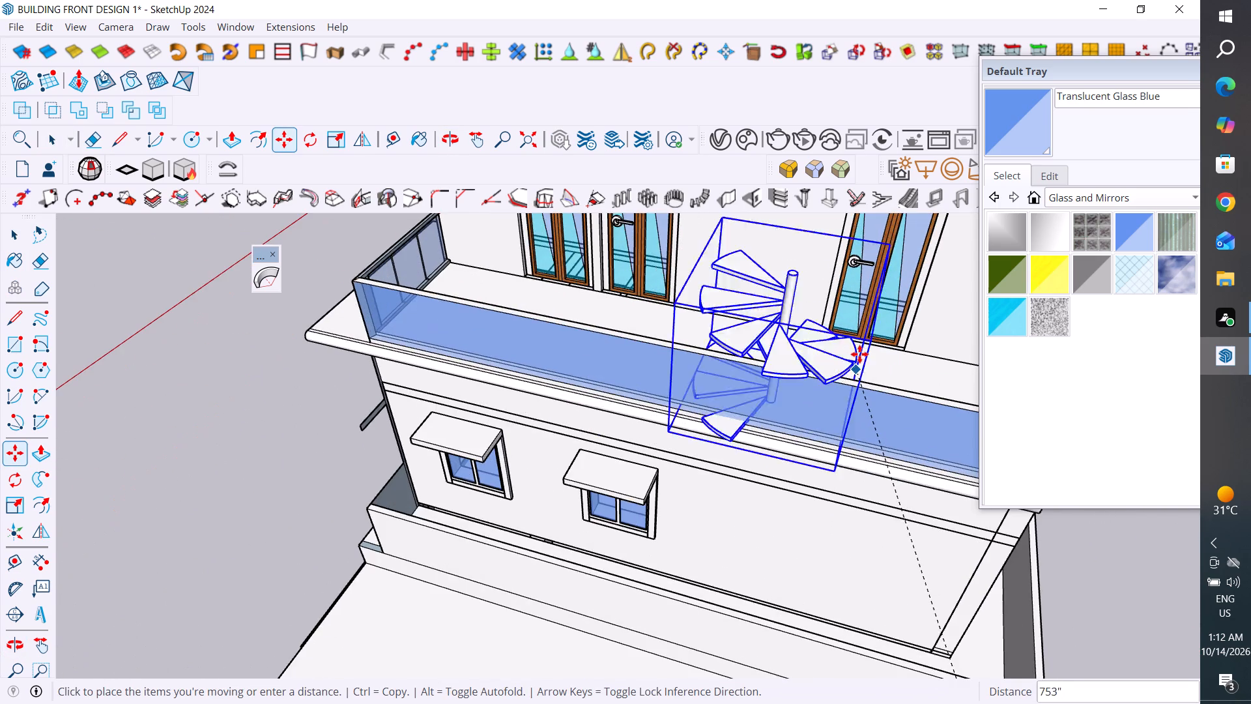
scroll(883, 365, down, 11)
middle_drag(889, 340, 1033, 426)
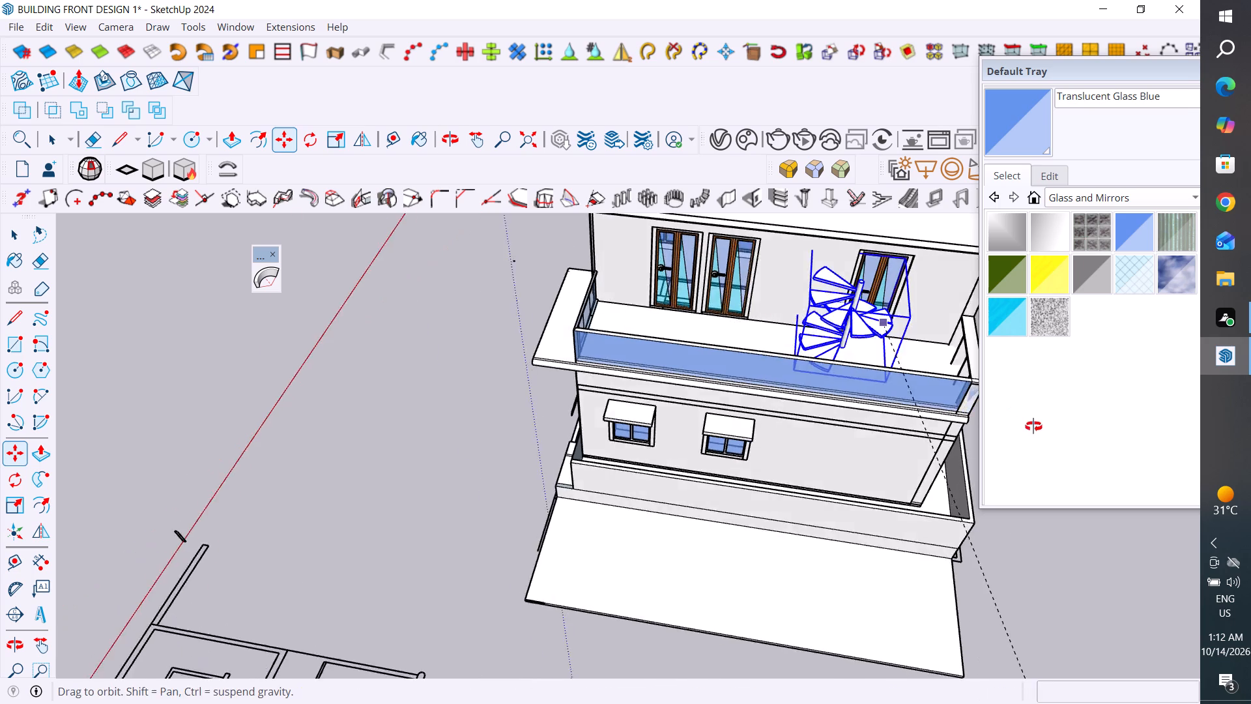
middle_drag(1033, 426, 1053, 435)
scroll(854, 275, up, 3)
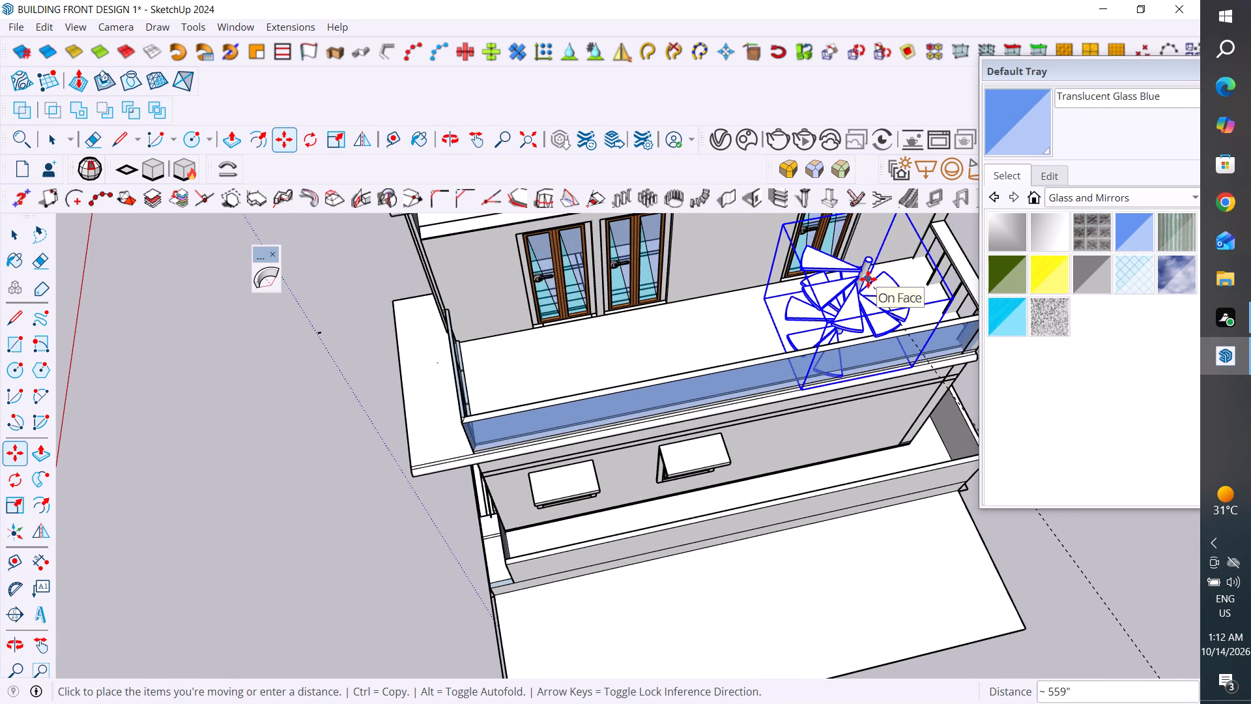
click(868, 279)
Scale the staircase group down uniformly about its centre to well under half size so it fits the balcony's width.
middle_drag(754, 340, 907, 297)
scroll(754, 457, down, 12)
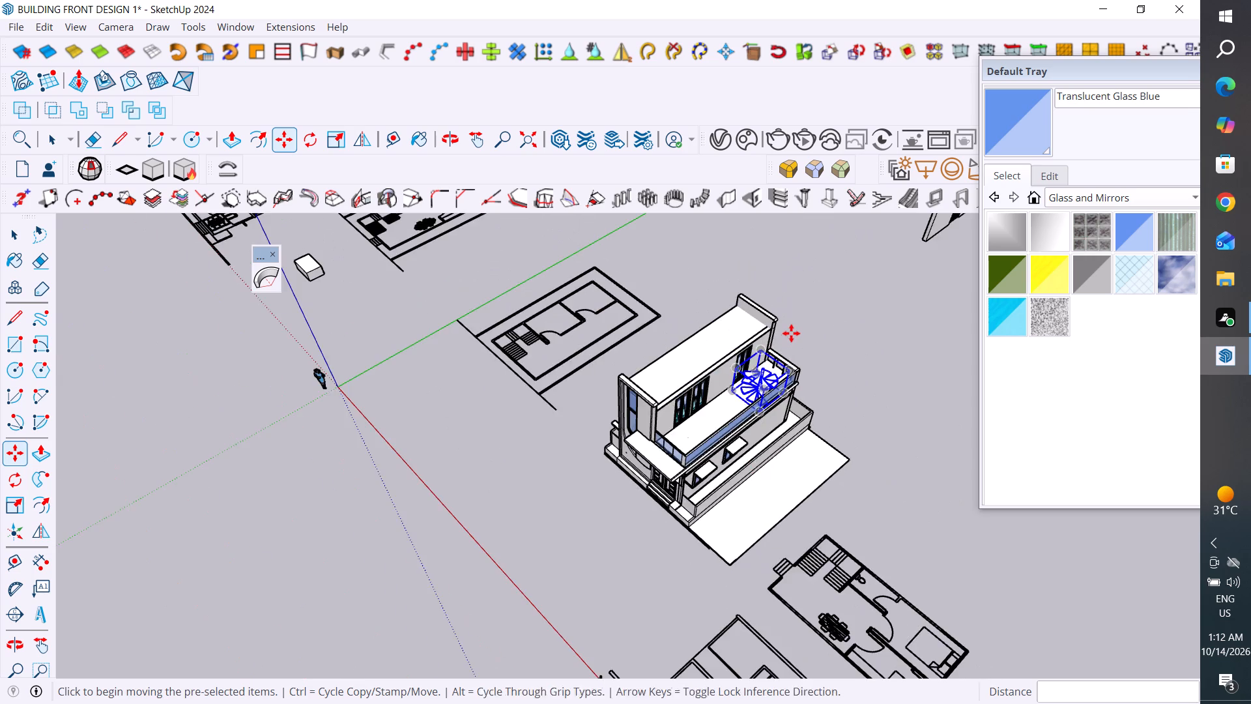
scroll(791, 333, up, 9)
middle_drag(769, 409, 801, 299)
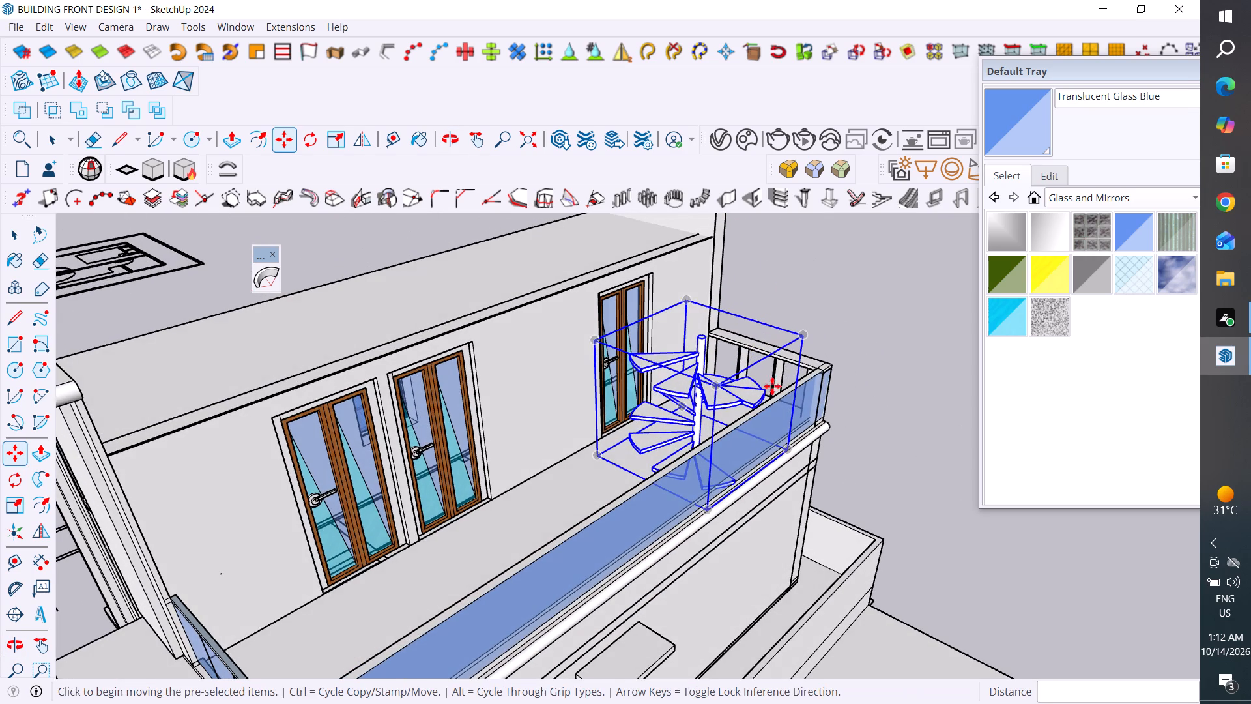
key(s)
scroll(725, 504, up, 2)
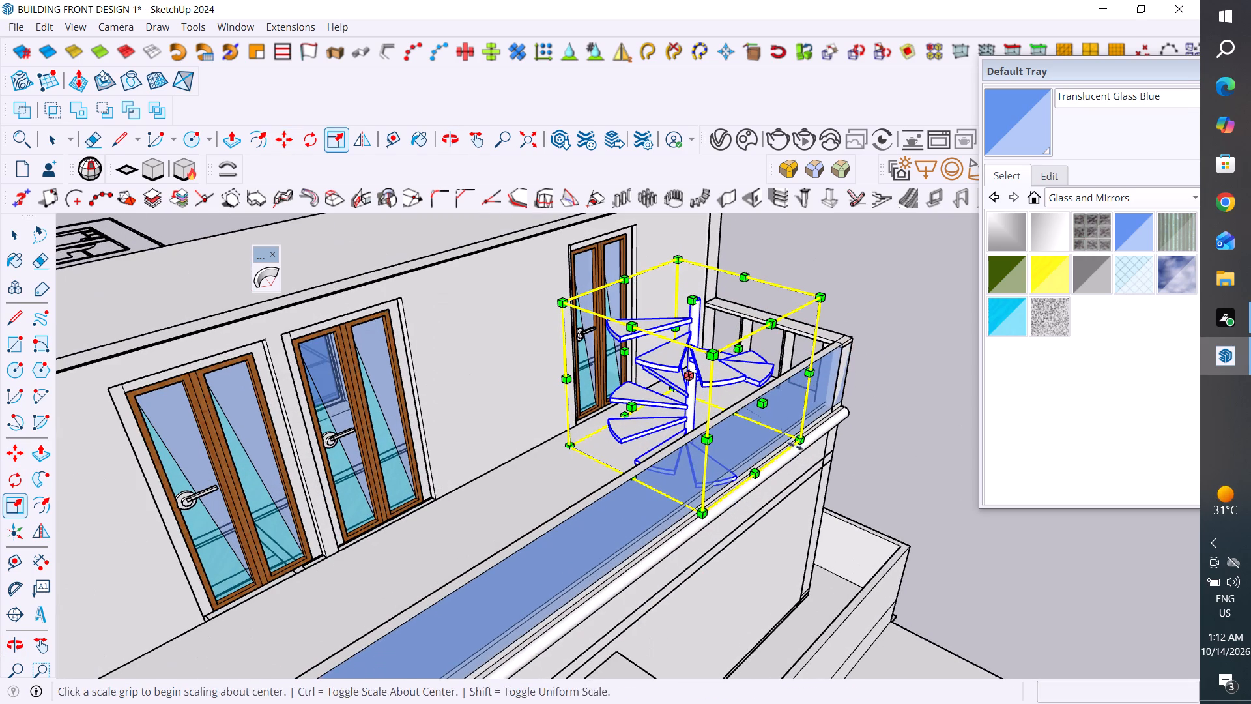
ctrl+drag(803, 442, 708, 420)
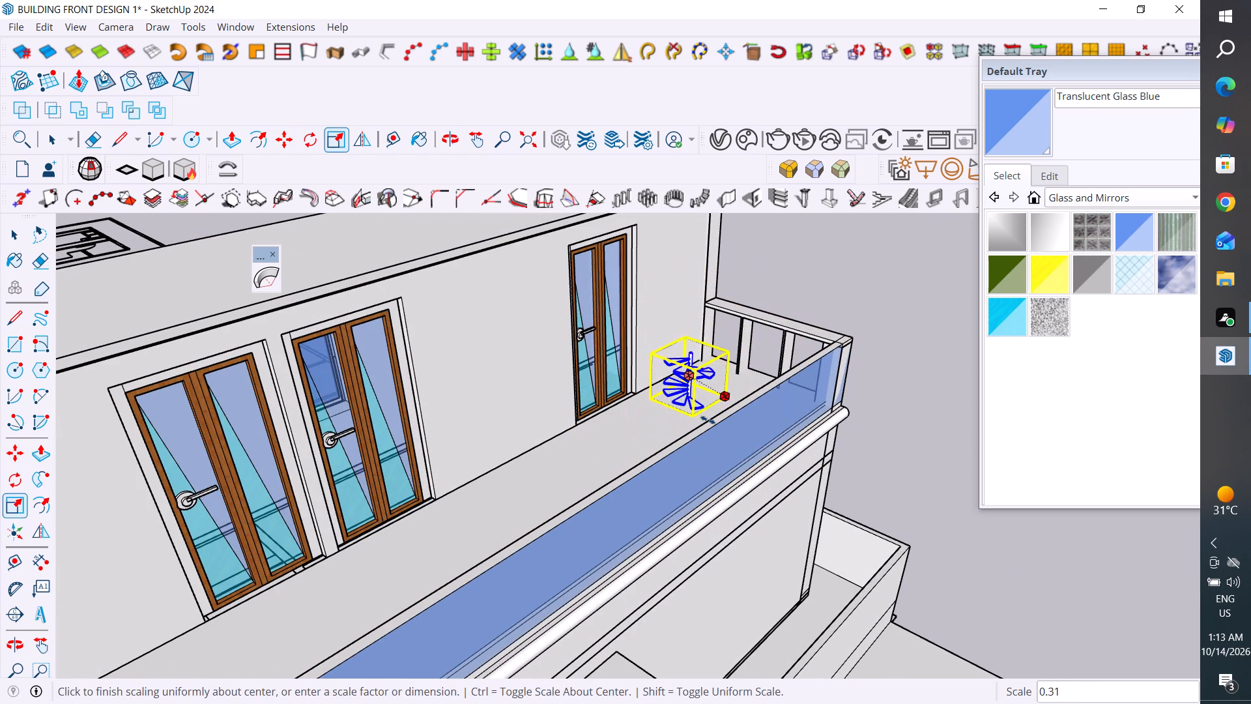
ctrl+drag(708, 420, 723, 415)
Copy the reduced staircase group about 66" along the balcony towards the end railing.
scroll(665, 379, up, 4)
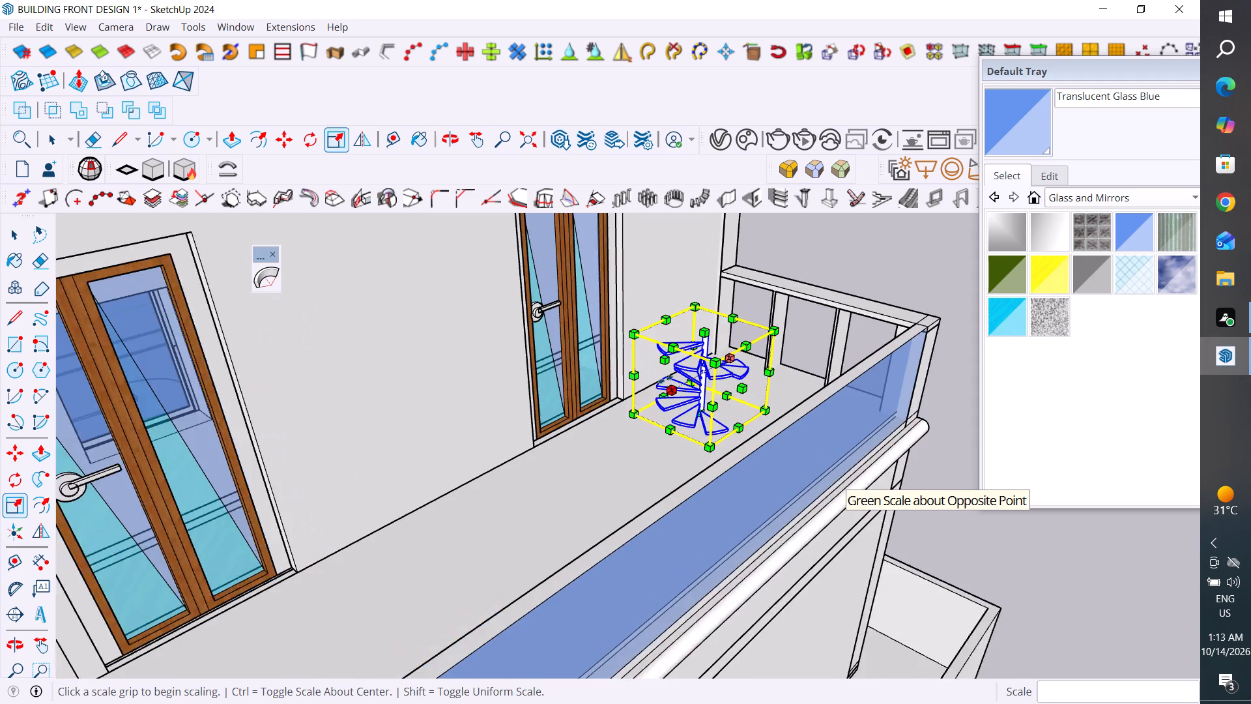
scroll(665, 379, up, 10)
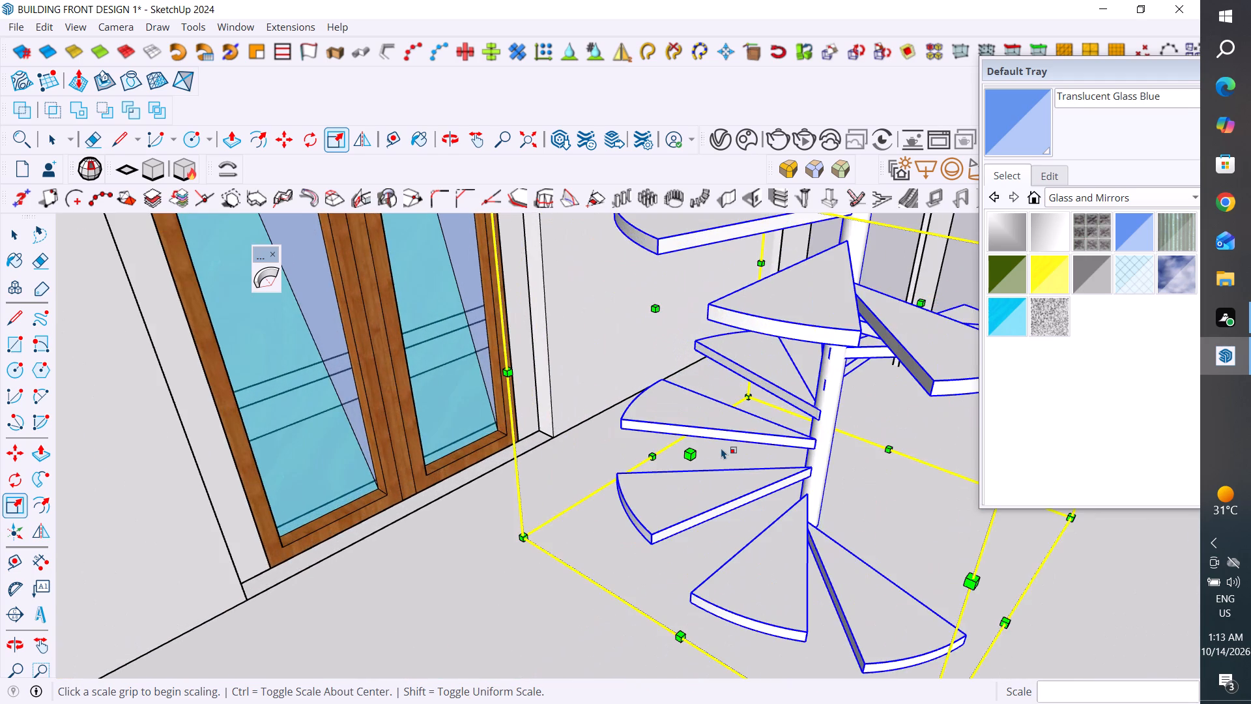
scroll(721, 448, down, 5)
middle_drag(734, 499, 667, 505)
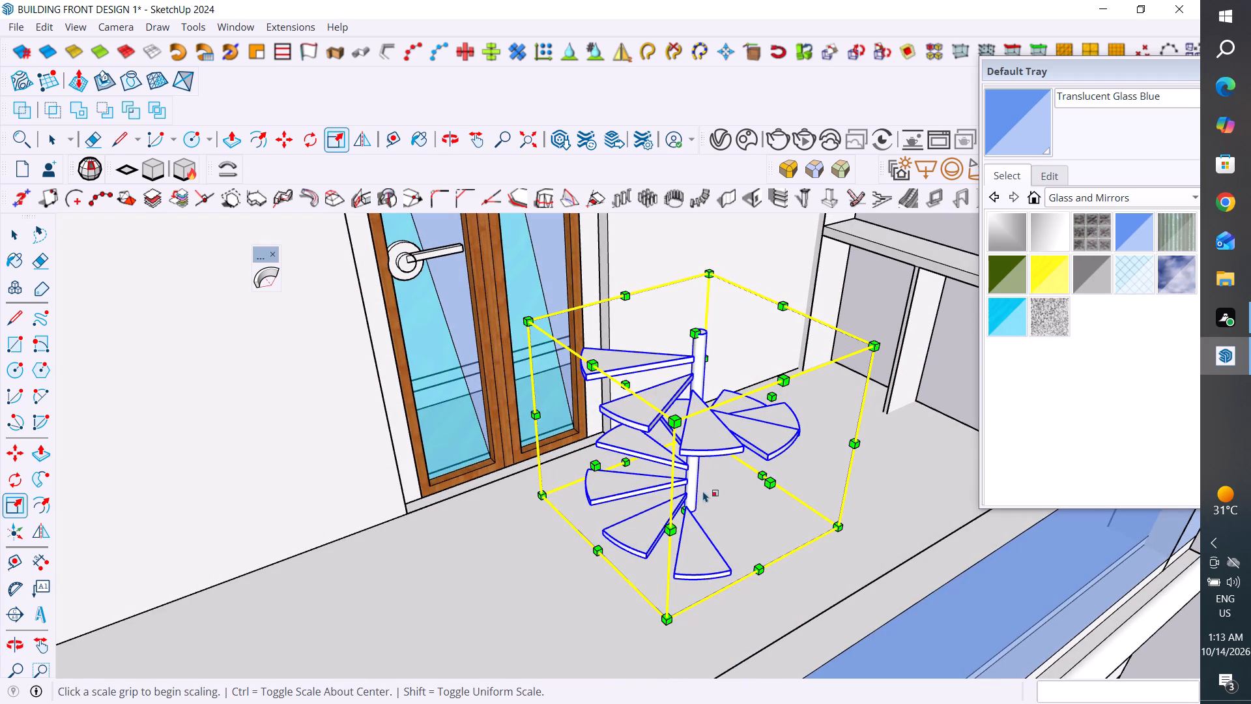
scroll(728, 525, down, 3)
key(m)
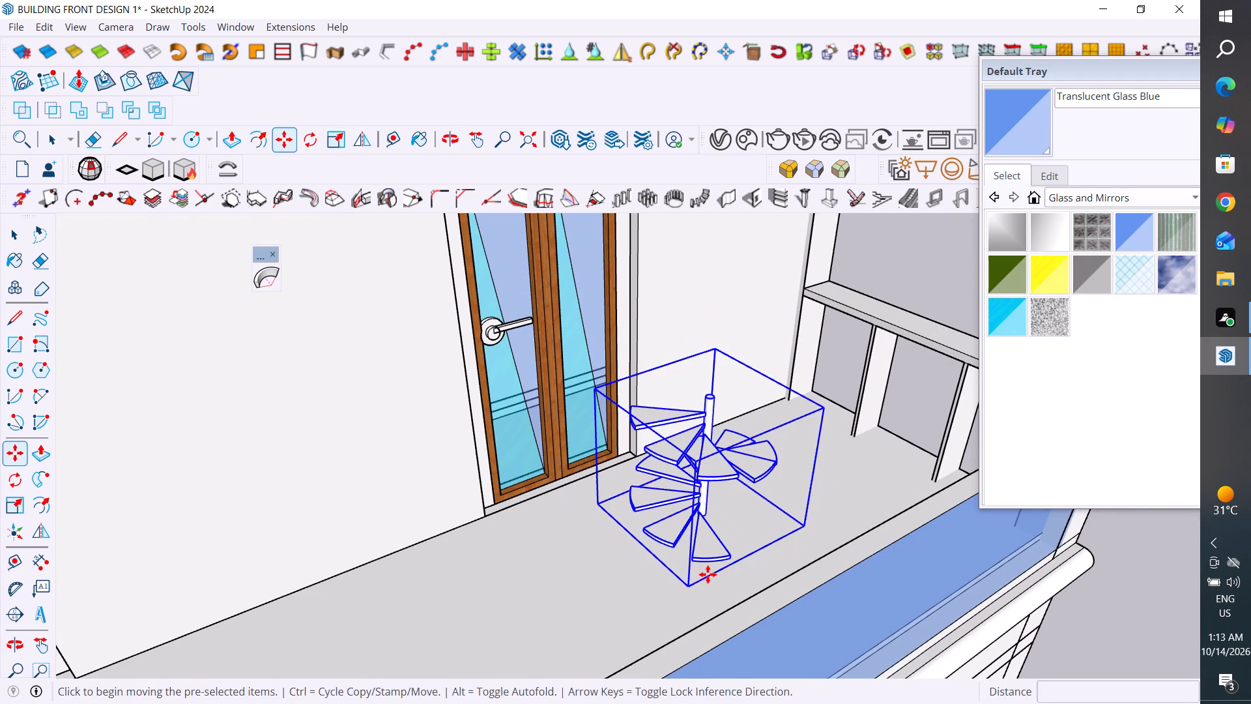
ctrl+click(694, 585)
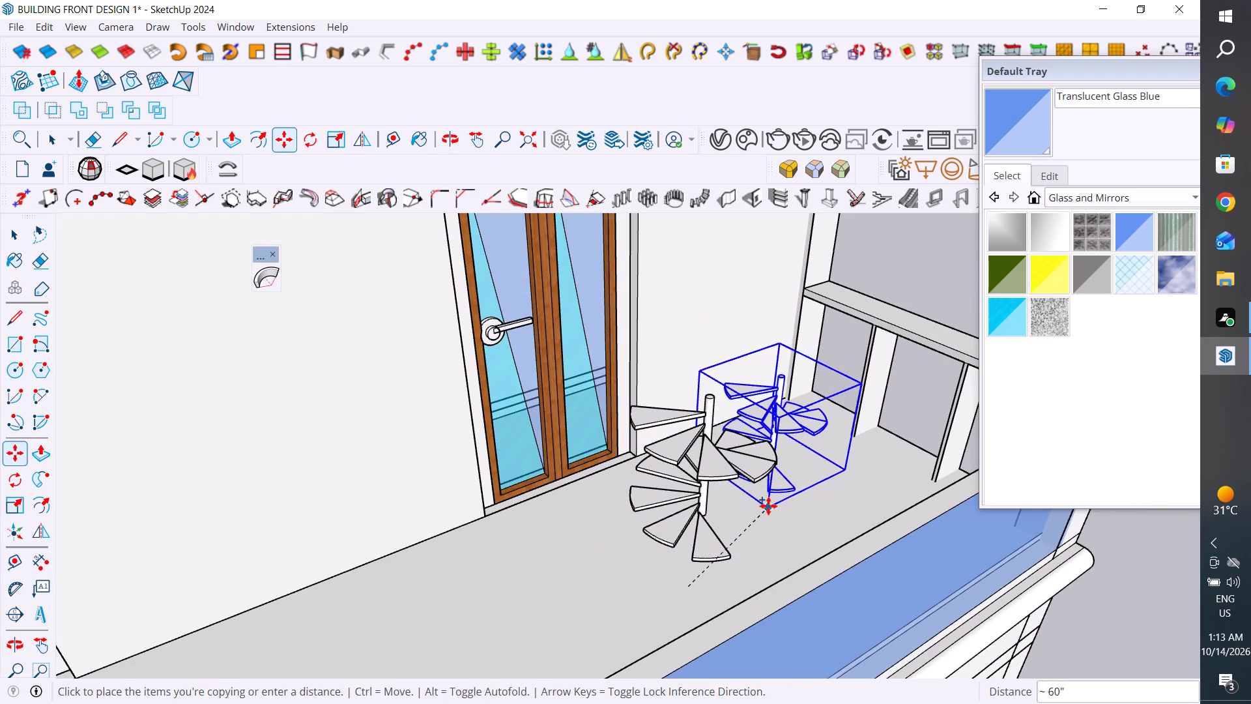
click(775, 493)
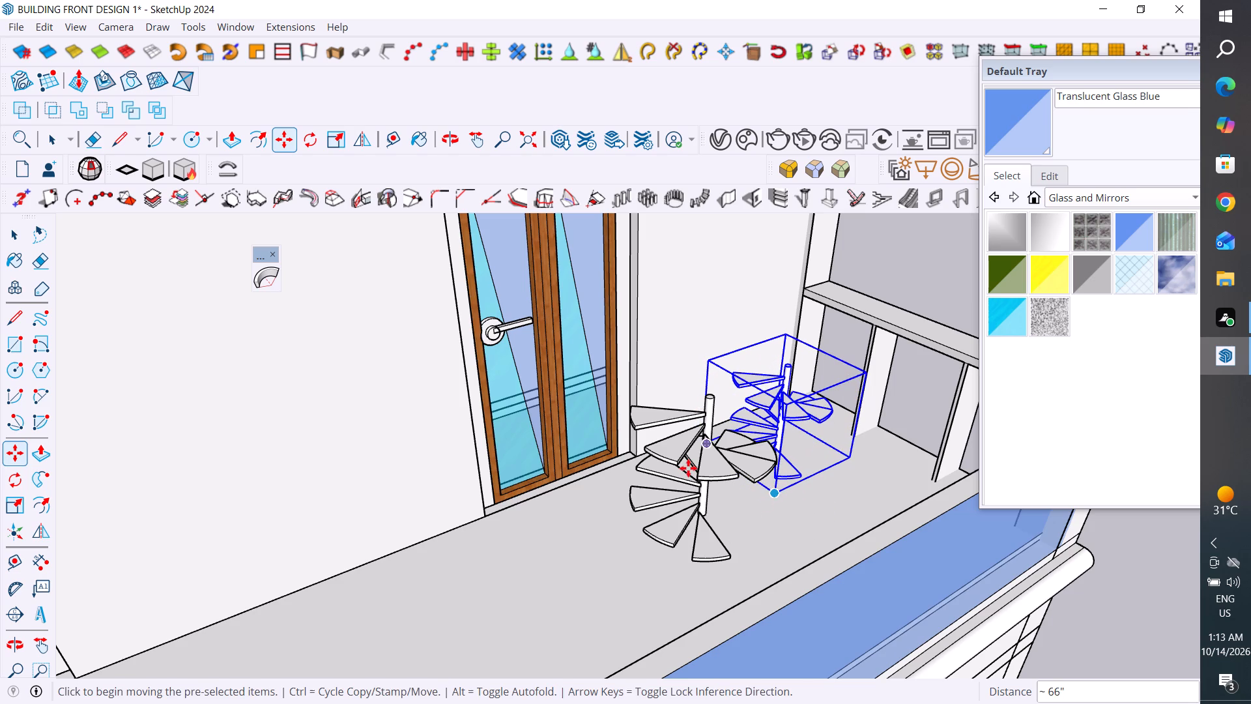
Delete the original staircase group beside the glazed door, keeping the copy near the end railing.
click(17, 237)
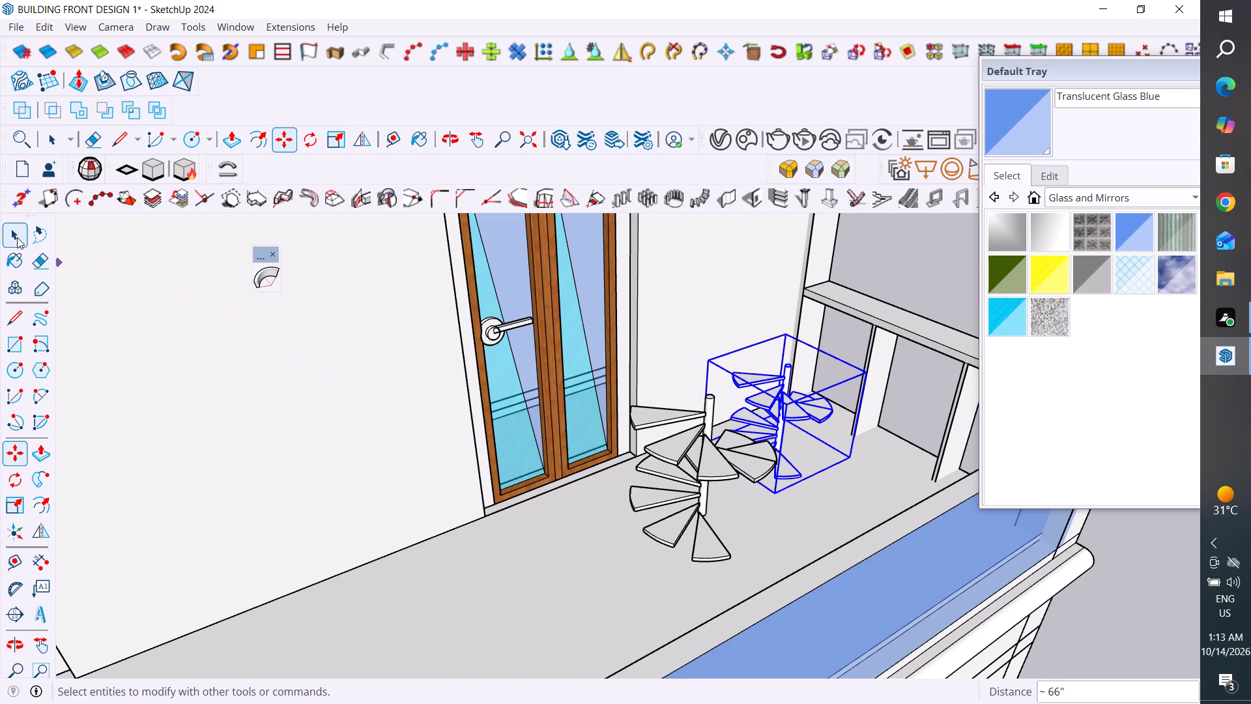
click(693, 501)
key(Delete)
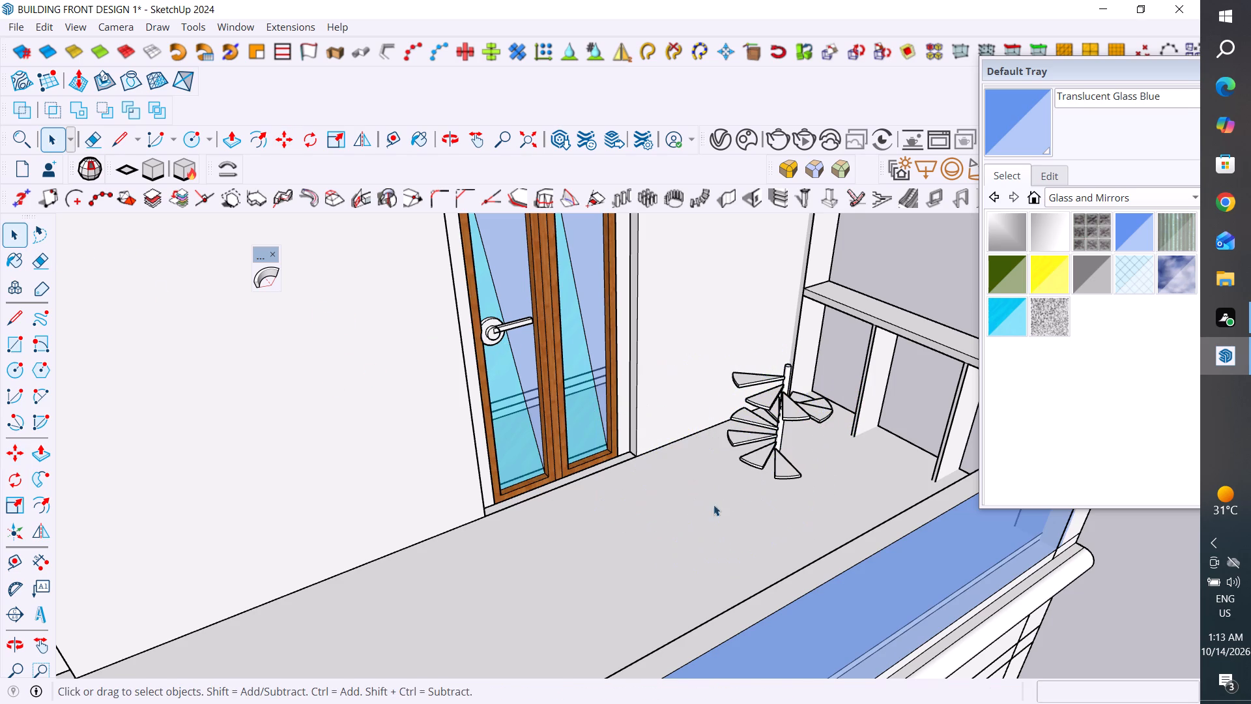
Enlarge the remaining staircase group uniformly about its centre.
scroll(674, 516, down, 4)
middle_drag(760, 503, 554, 539)
scroll(658, 480, up, 4)
scroll(700, 554, up, 3)
scroll(627, 567, up, 3)
click(633, 505)
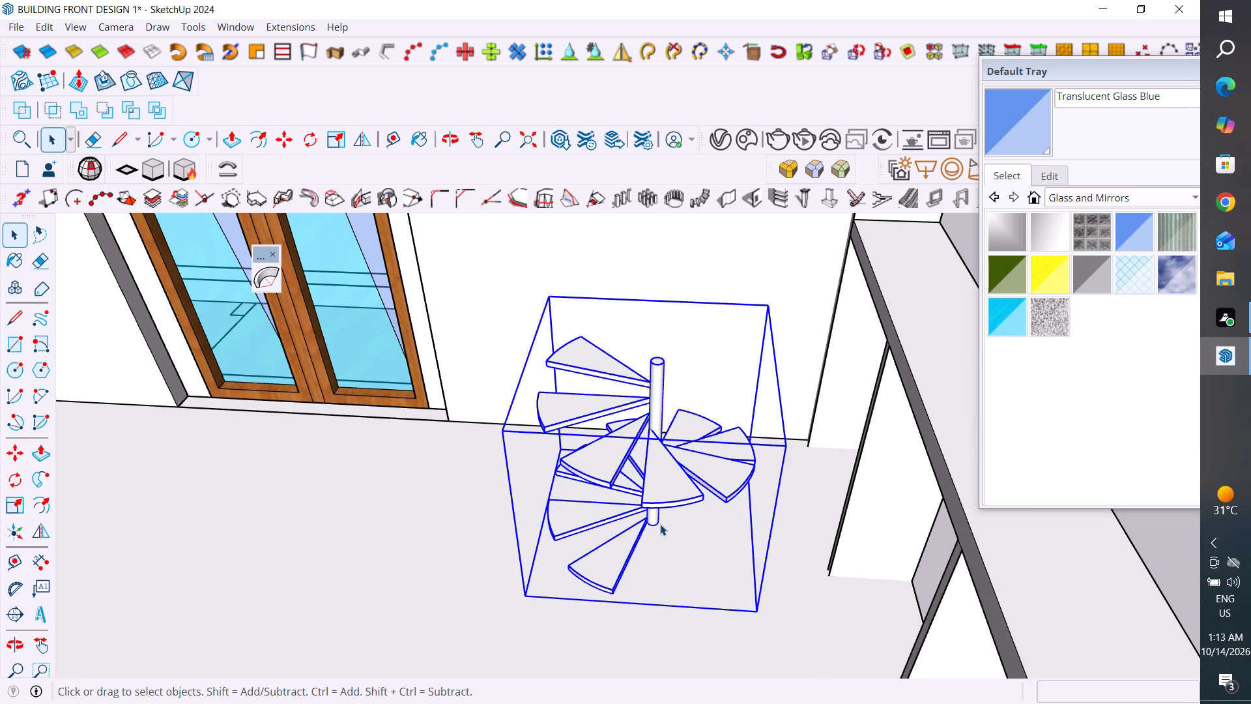
key(m)
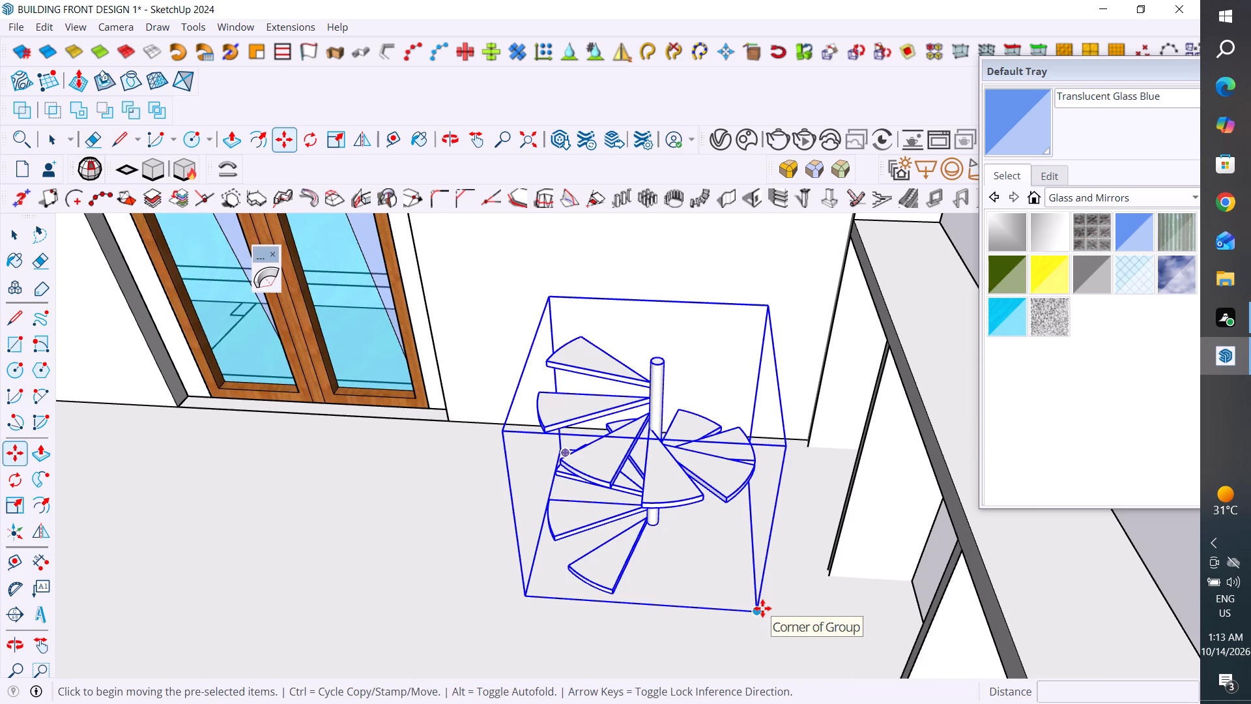
key(s)
ctrl+drag(761, 617, 806, 641)
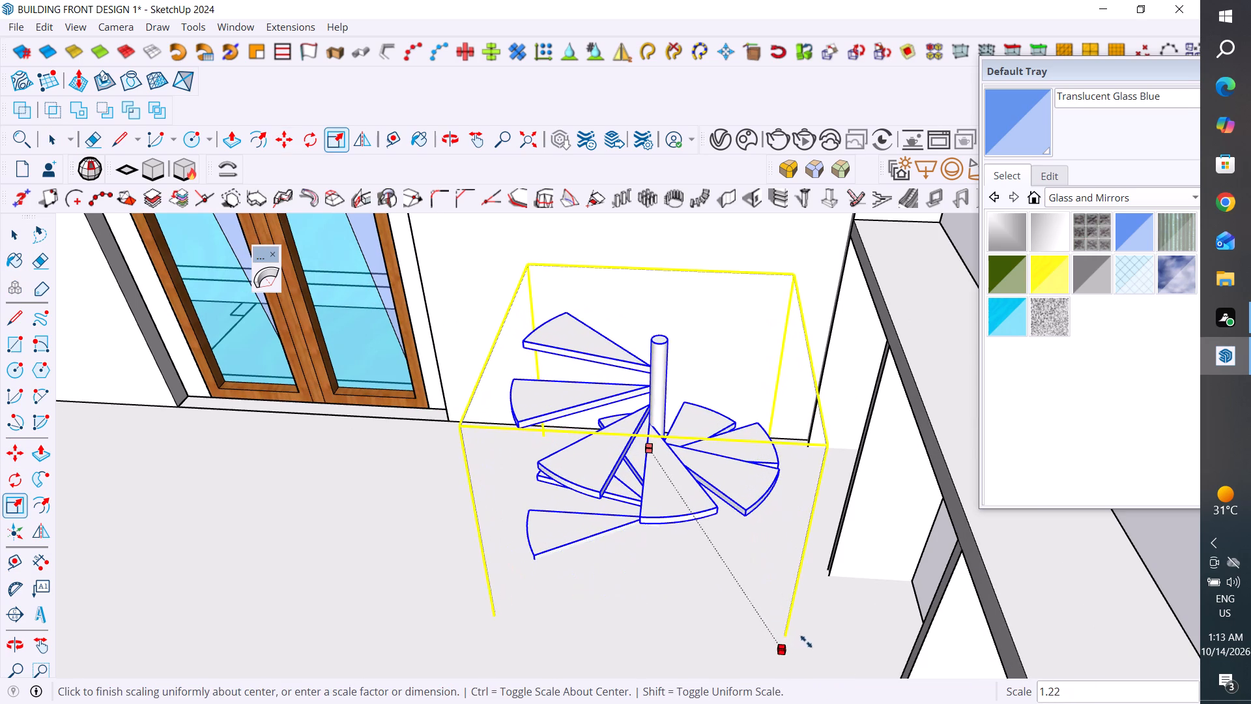
ctrl+drag(806, 641, 873, 673)
scroll(744, 429, down, 6)
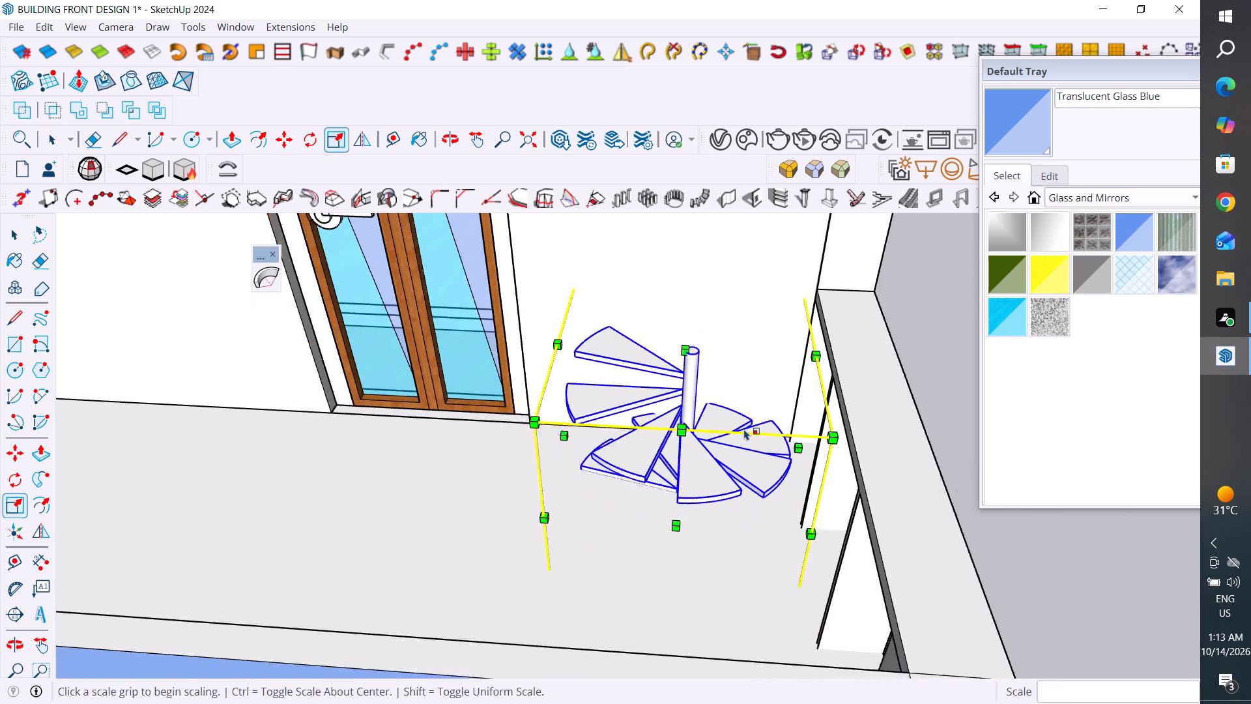
Move the enlarged staircase group about 23" into the balcony area between the glazed door and the end railing.
middle_drag(700, 475, 999, 392)
scroll(798, 392, down, 4)
middle_drag(789, 433, 857, 433)
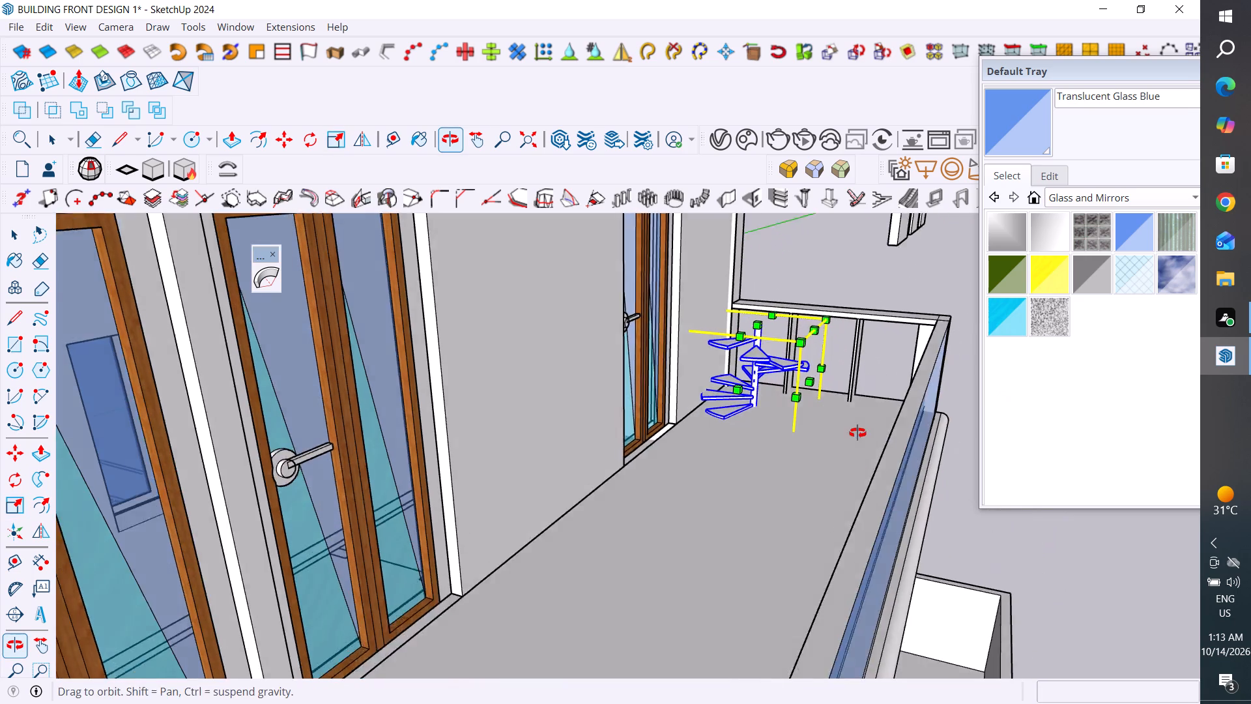
middle_drag(857, 433, 857, 432)
key(m)
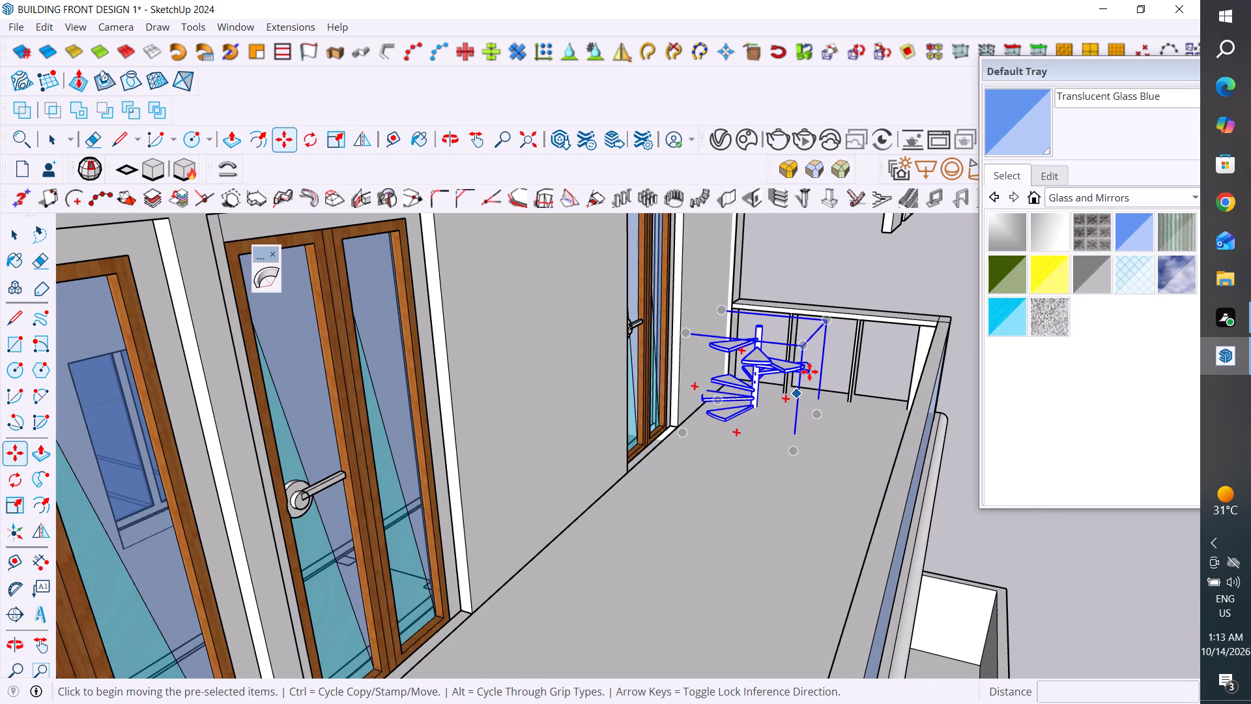
click(801, 344)
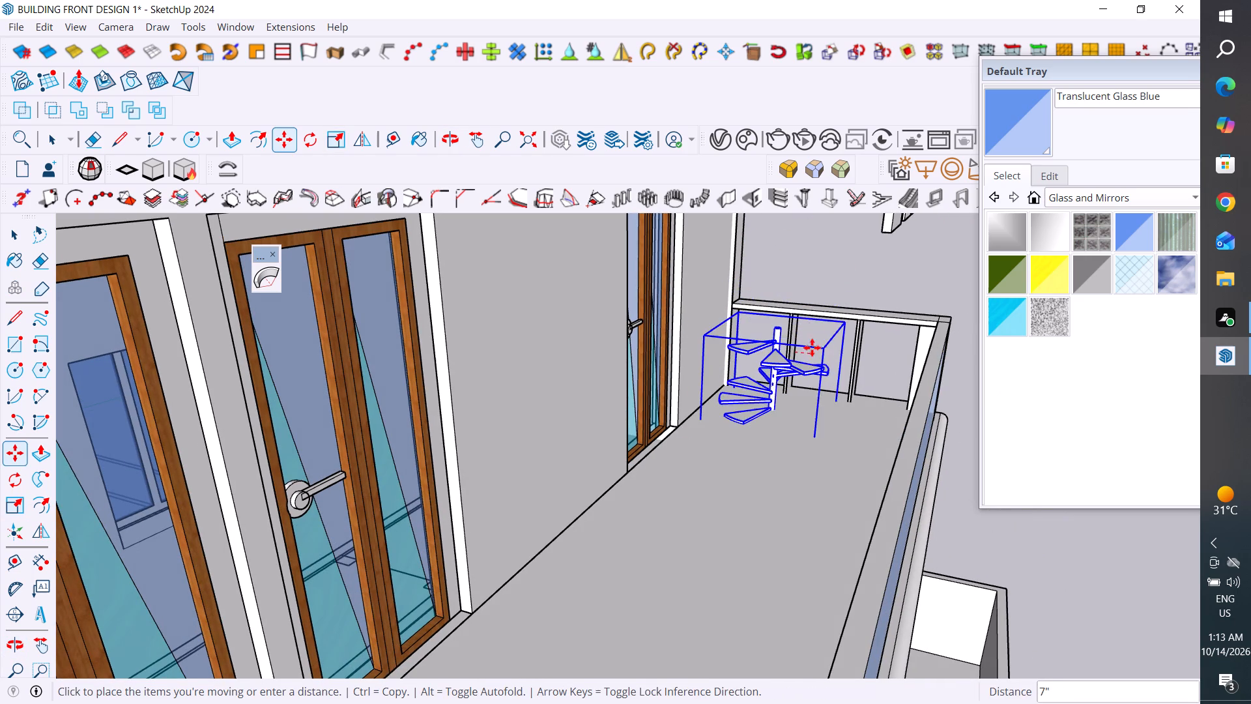
middle_drag(828, 446, 802, 458)
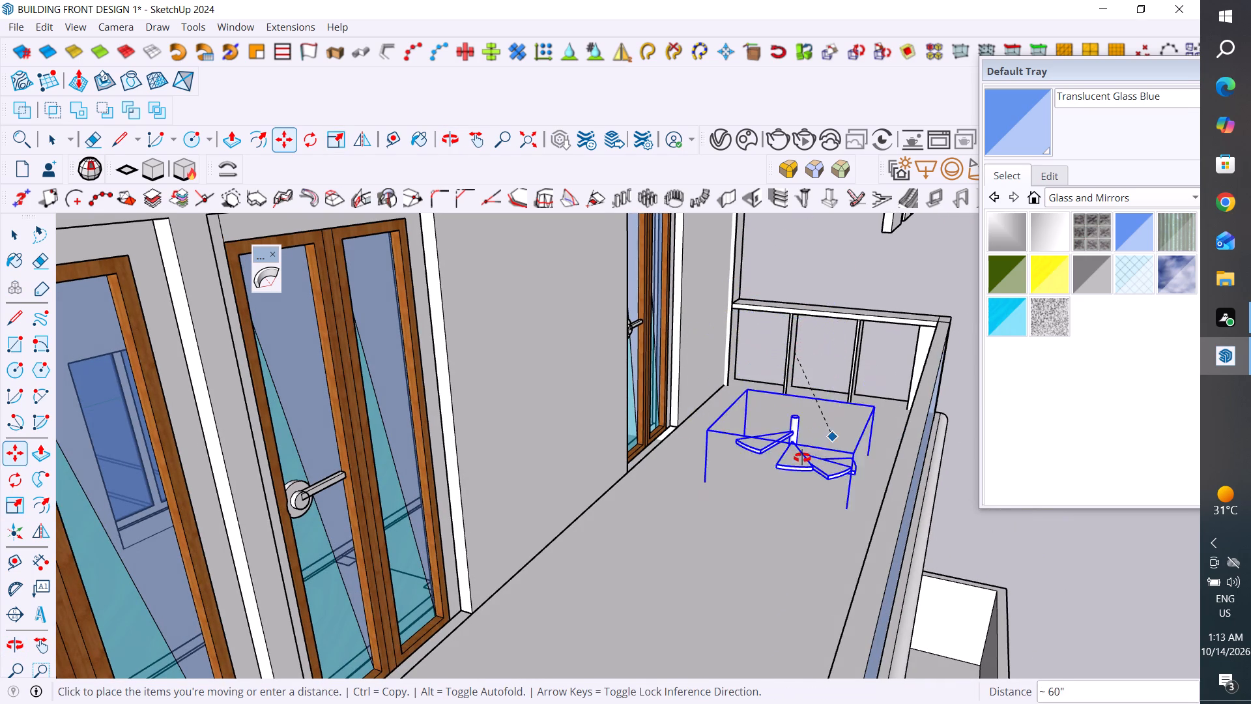
middle_drag(802, 458, 540, 583)
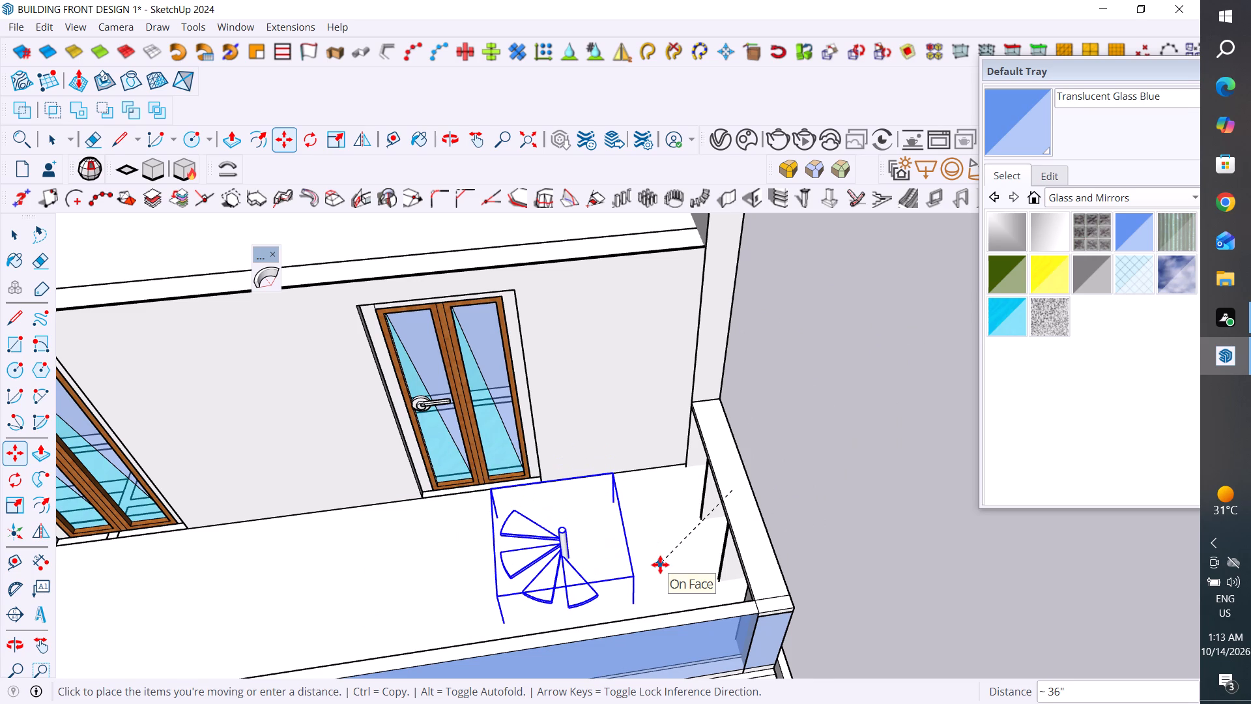
click(700, 547)
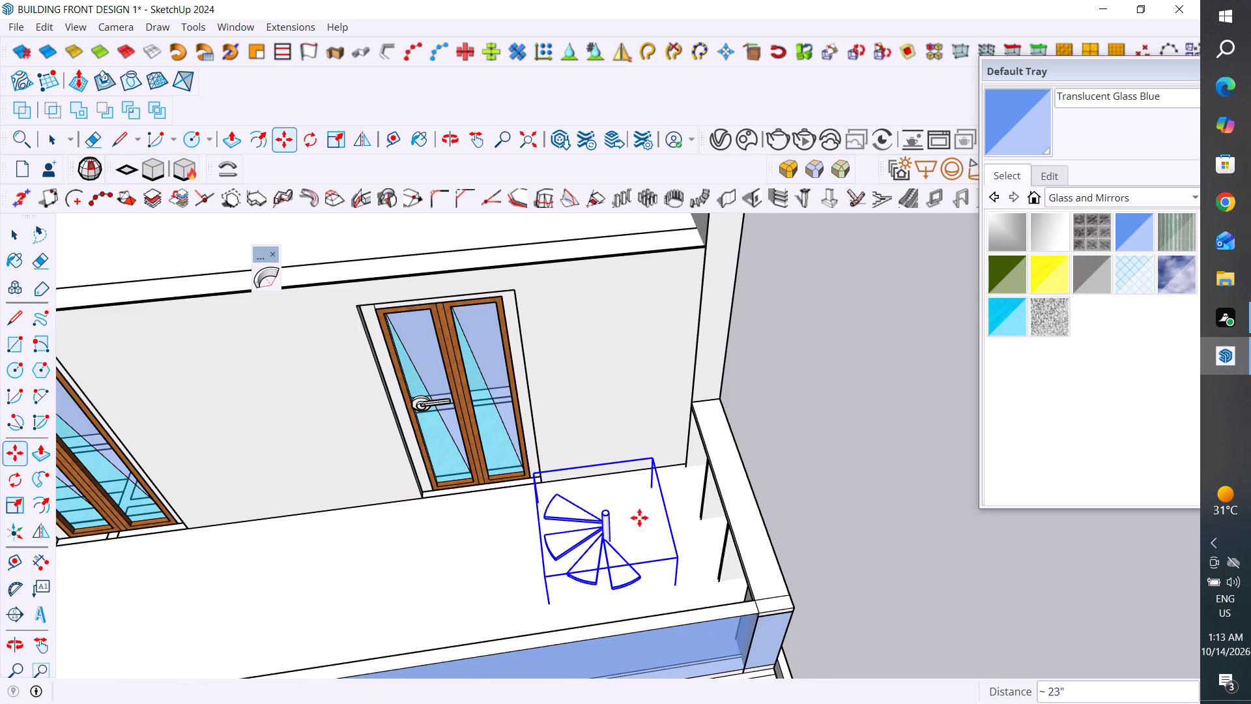
click(12, 238)
Raise the staircase group 24" vertically so its lowest steps stand above the balcony floor.
scroll(703, 408, down, 4)
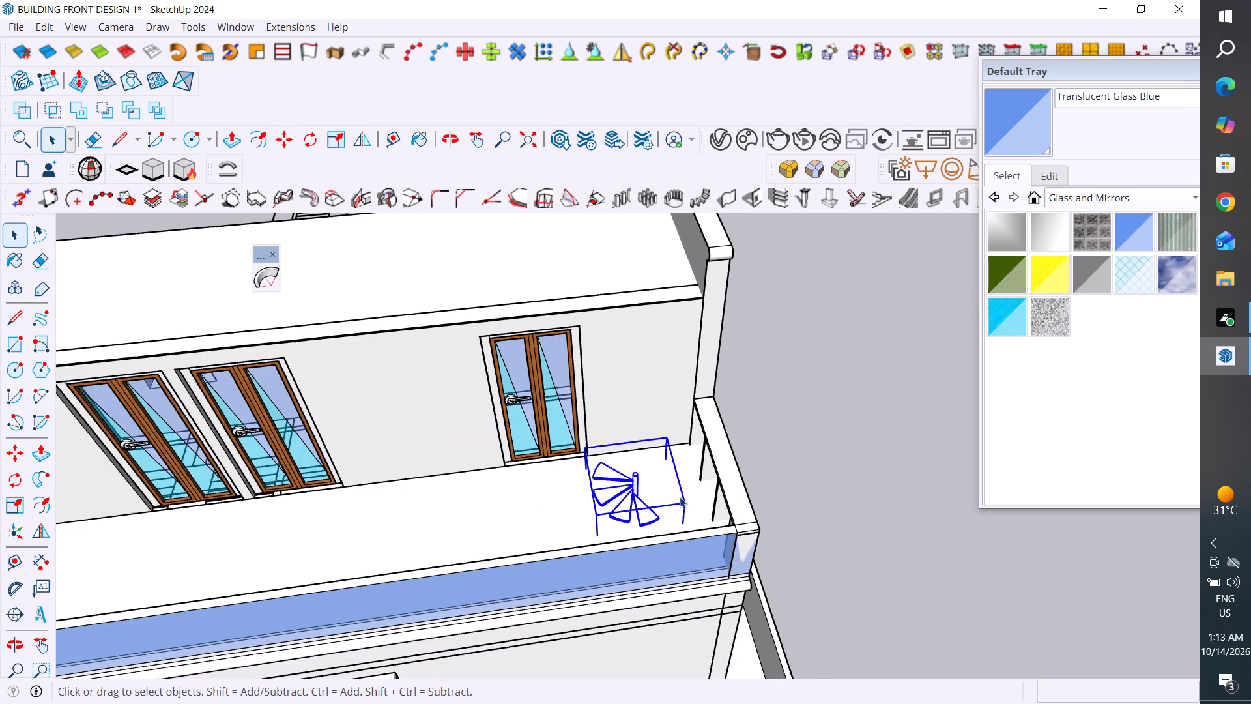
middle_drag(675, 510, 835, 508)
scroll(667, 538, up, 4)
middle_drag(721, 505, 805, 372)
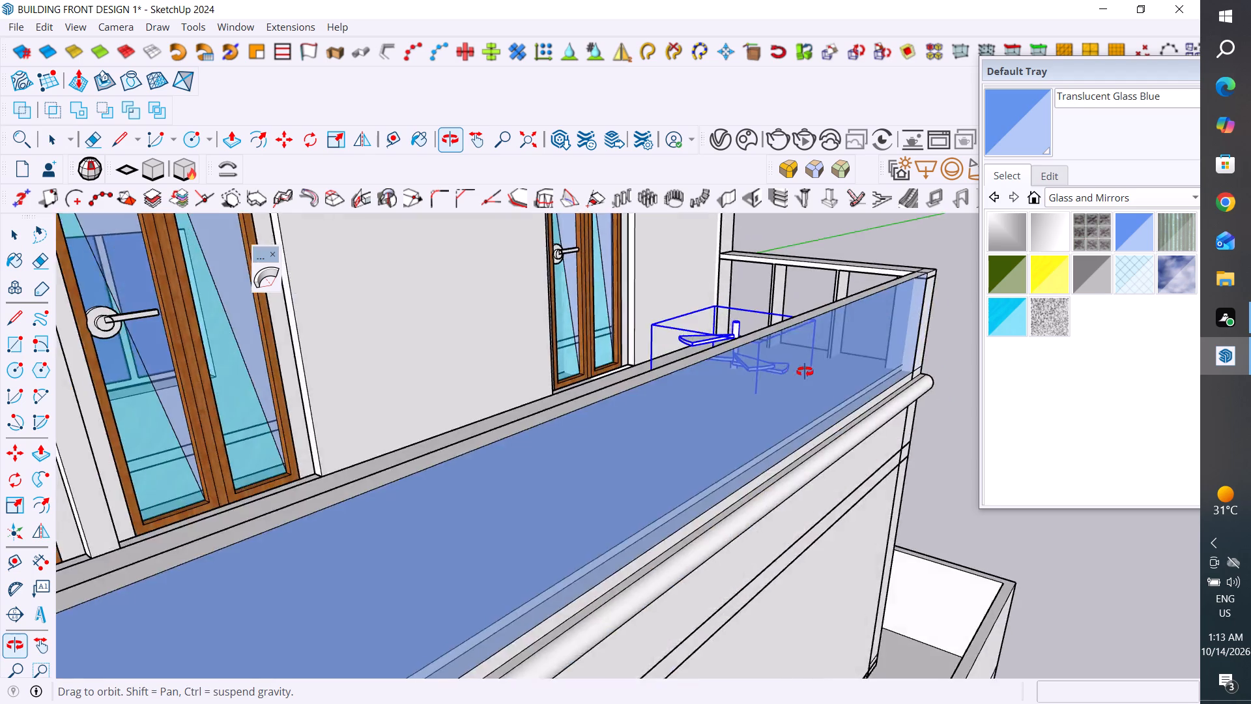
middle_drag(805, 372, 848, 400)
key(m)
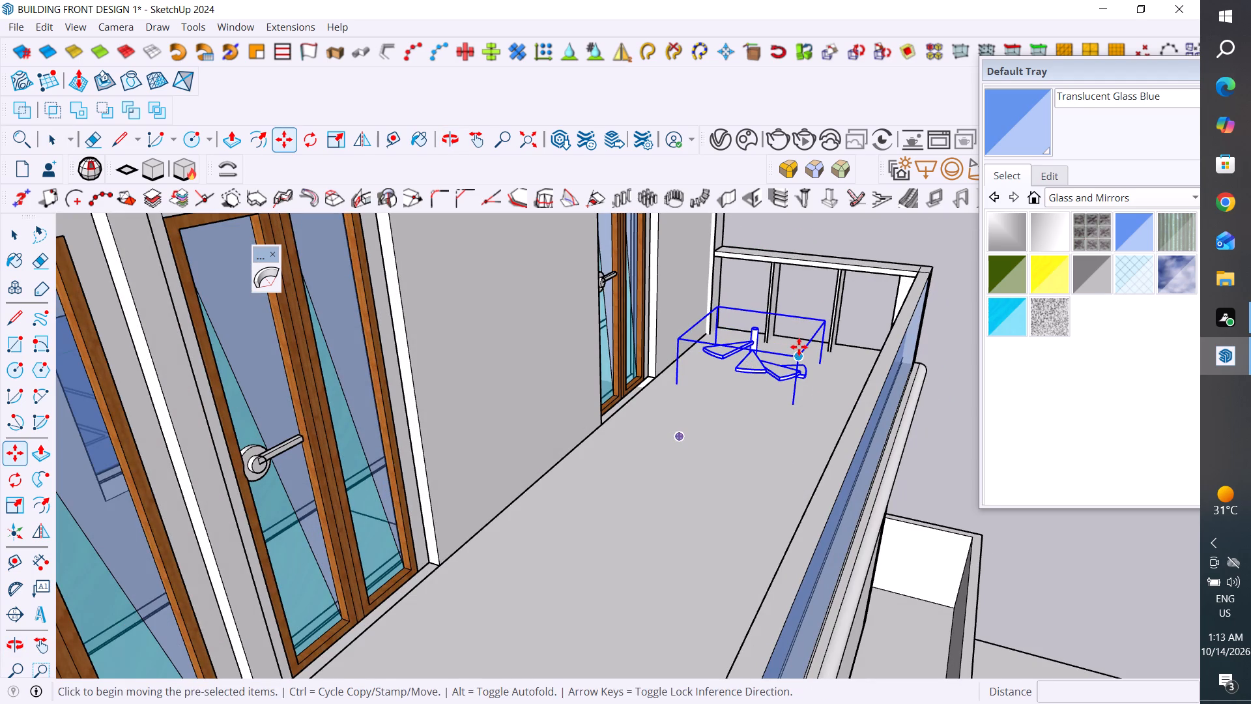
click(799, 347)
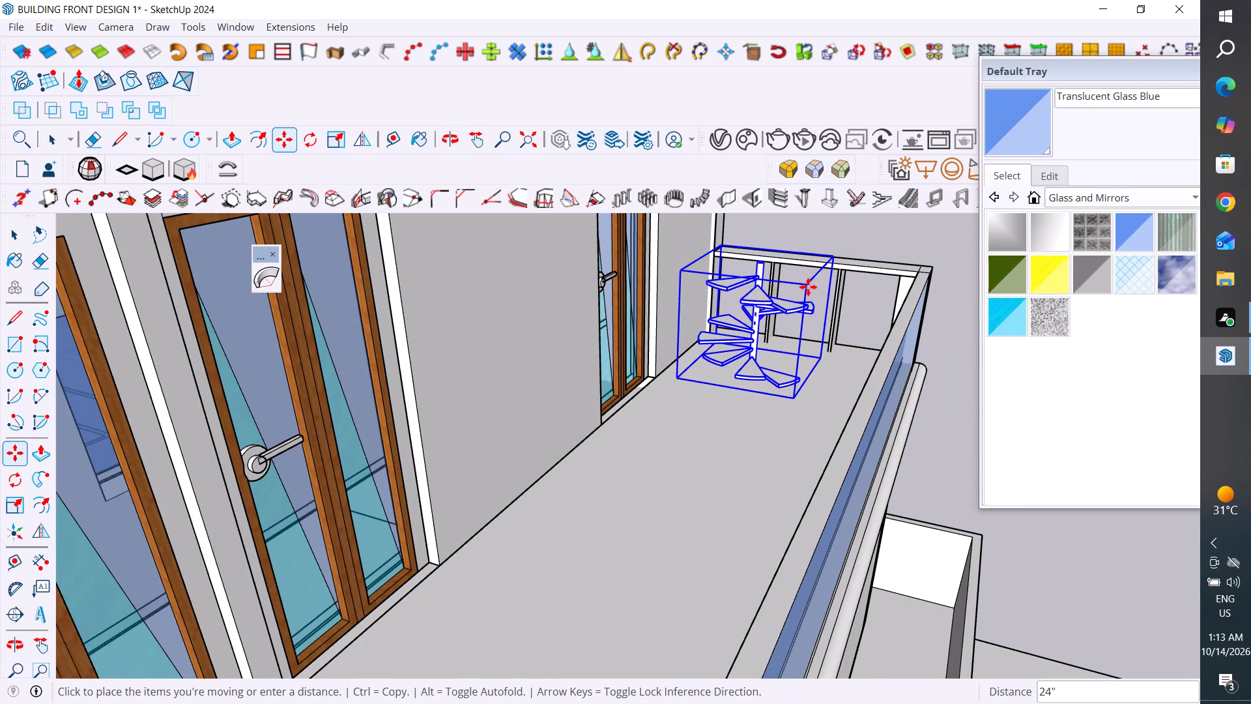
click(808, 287)
click(21, 229)
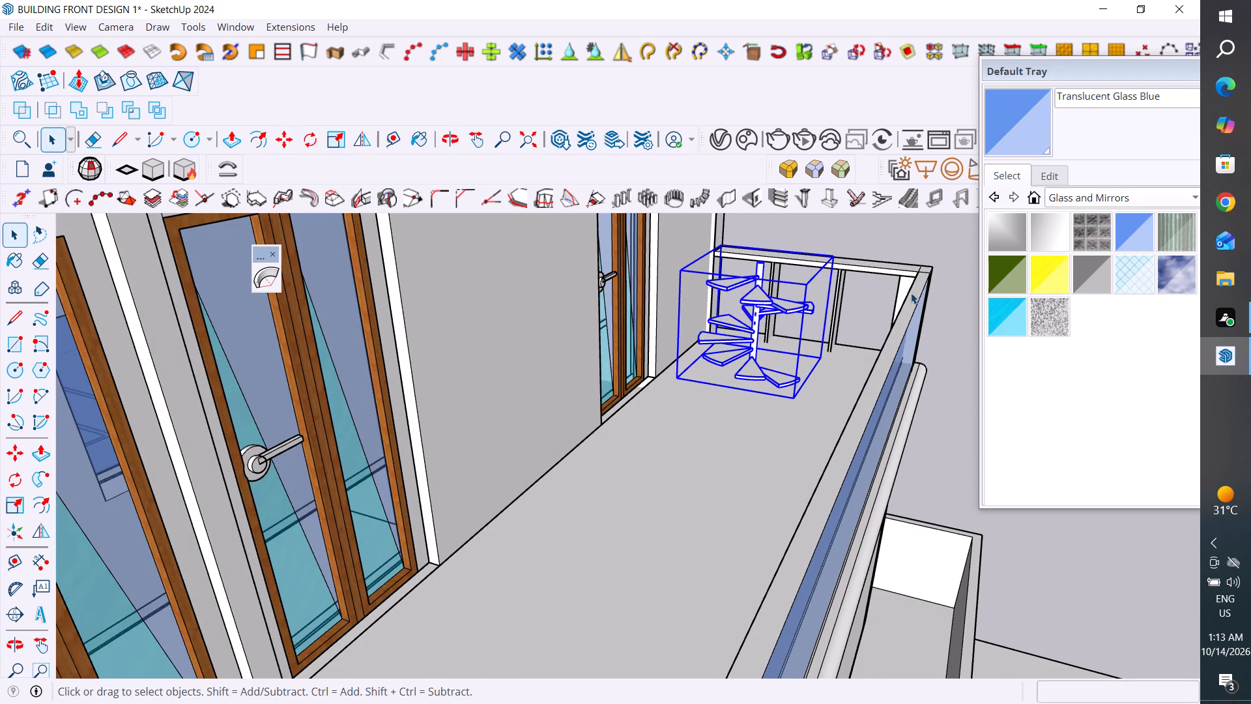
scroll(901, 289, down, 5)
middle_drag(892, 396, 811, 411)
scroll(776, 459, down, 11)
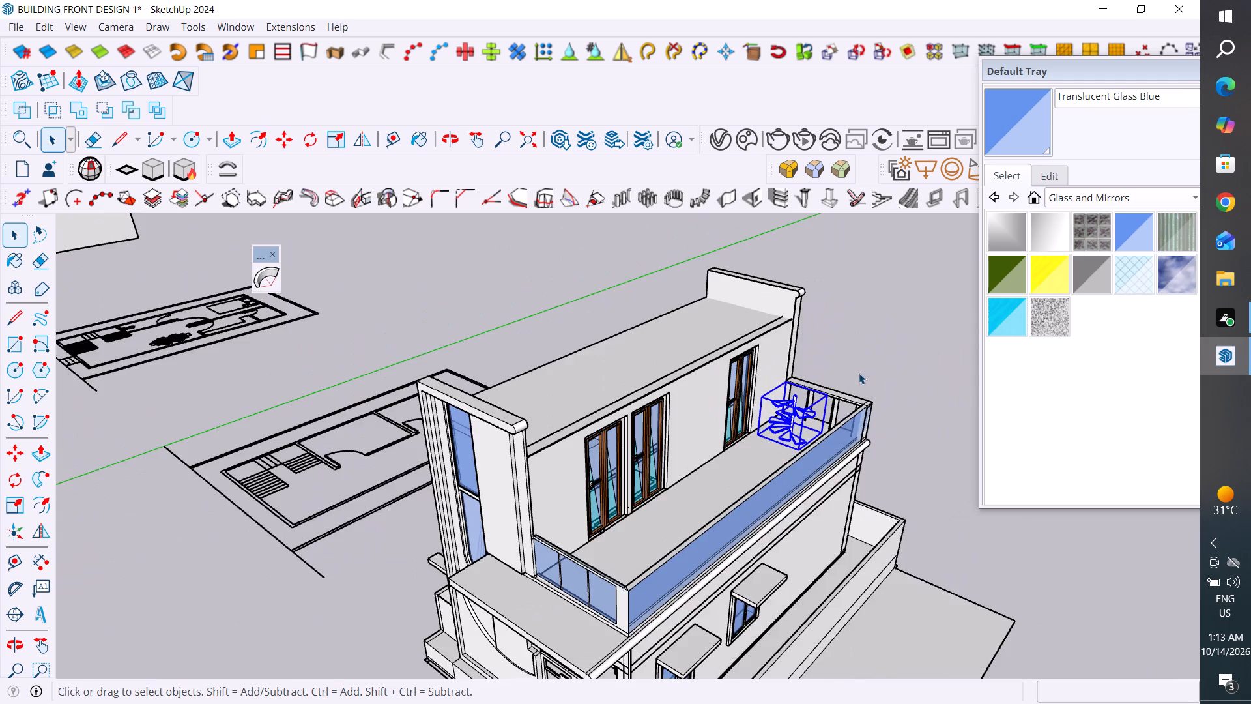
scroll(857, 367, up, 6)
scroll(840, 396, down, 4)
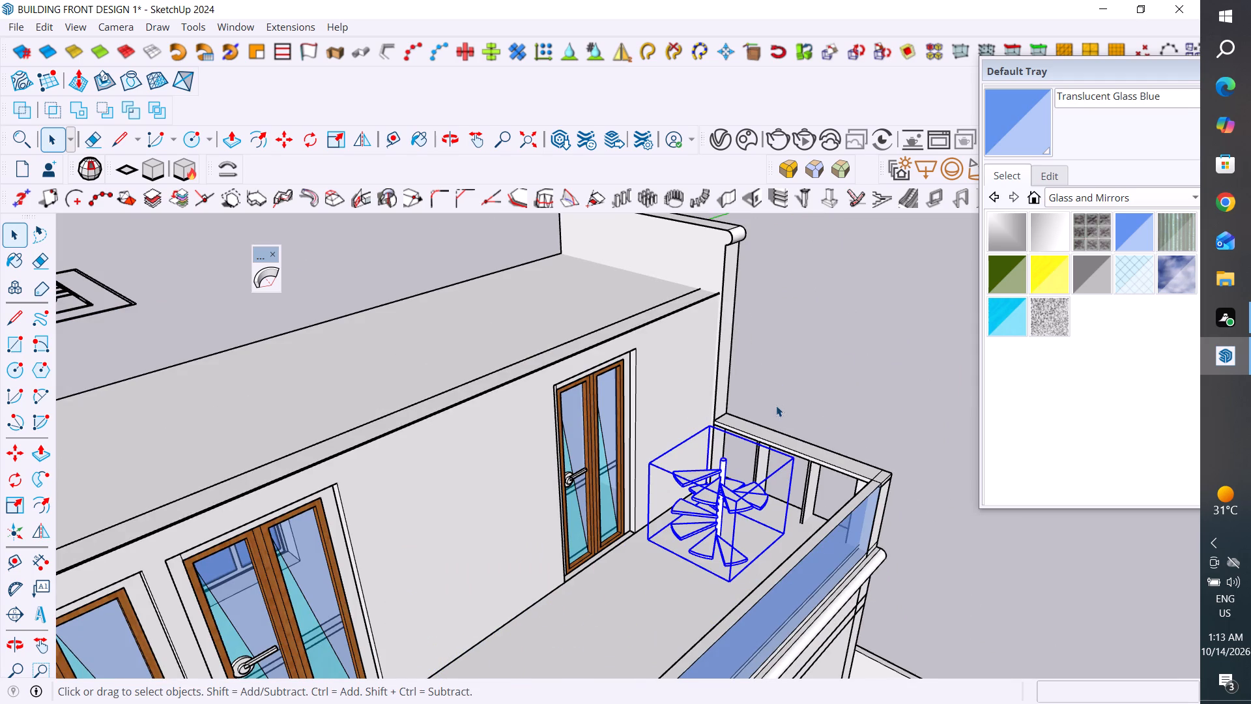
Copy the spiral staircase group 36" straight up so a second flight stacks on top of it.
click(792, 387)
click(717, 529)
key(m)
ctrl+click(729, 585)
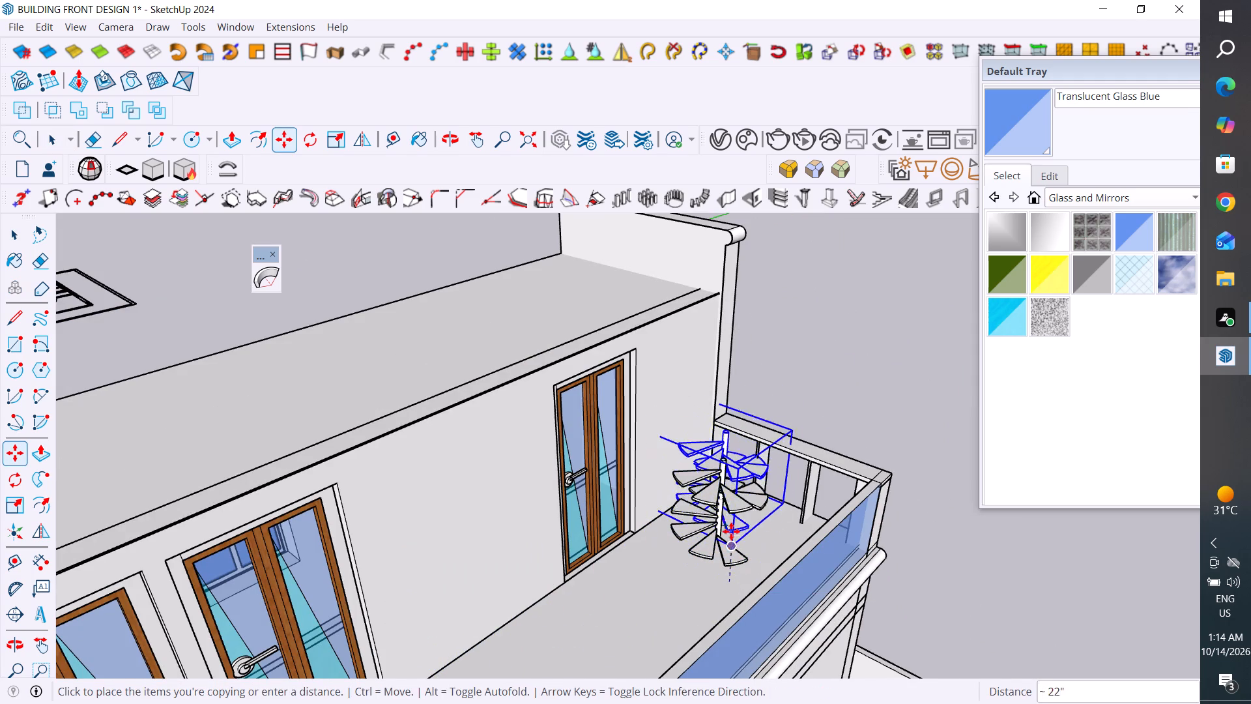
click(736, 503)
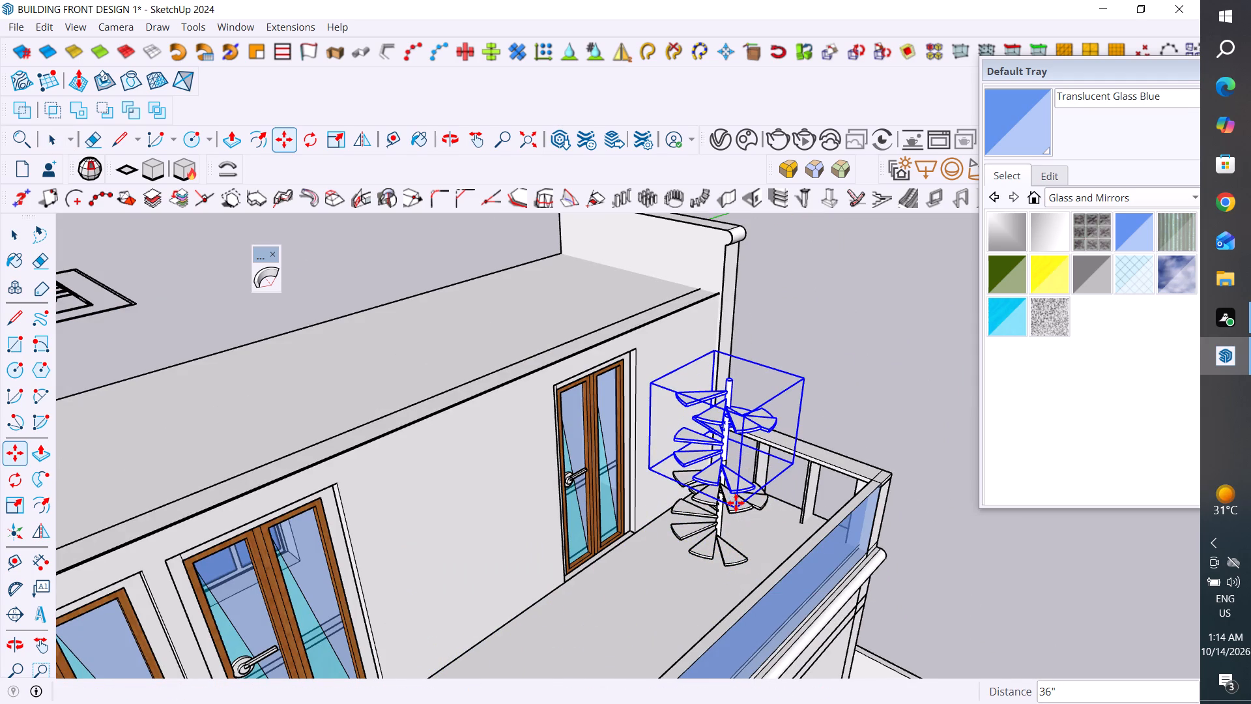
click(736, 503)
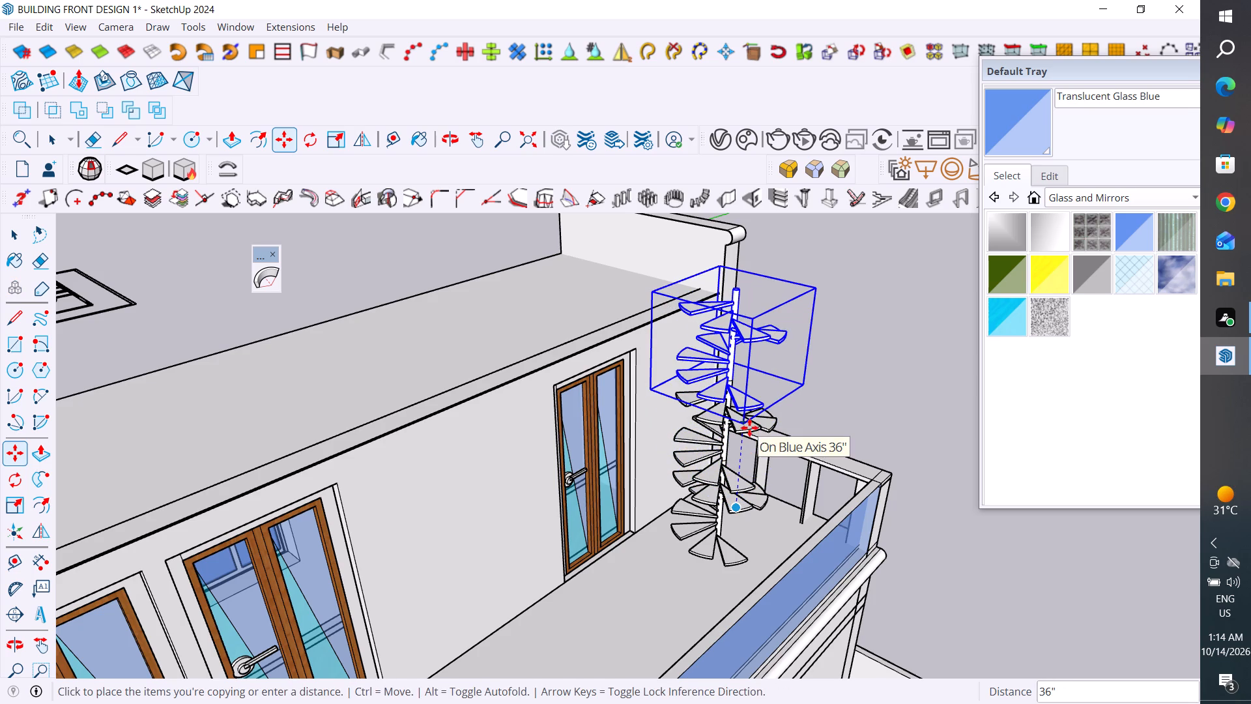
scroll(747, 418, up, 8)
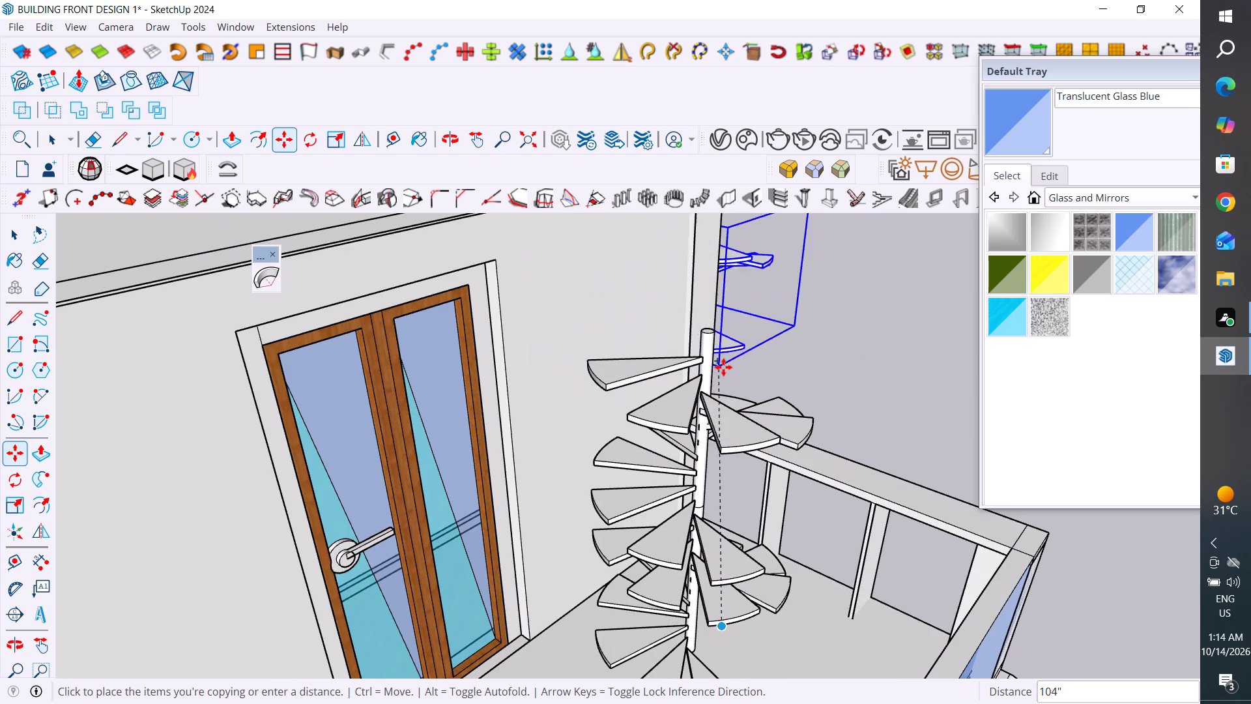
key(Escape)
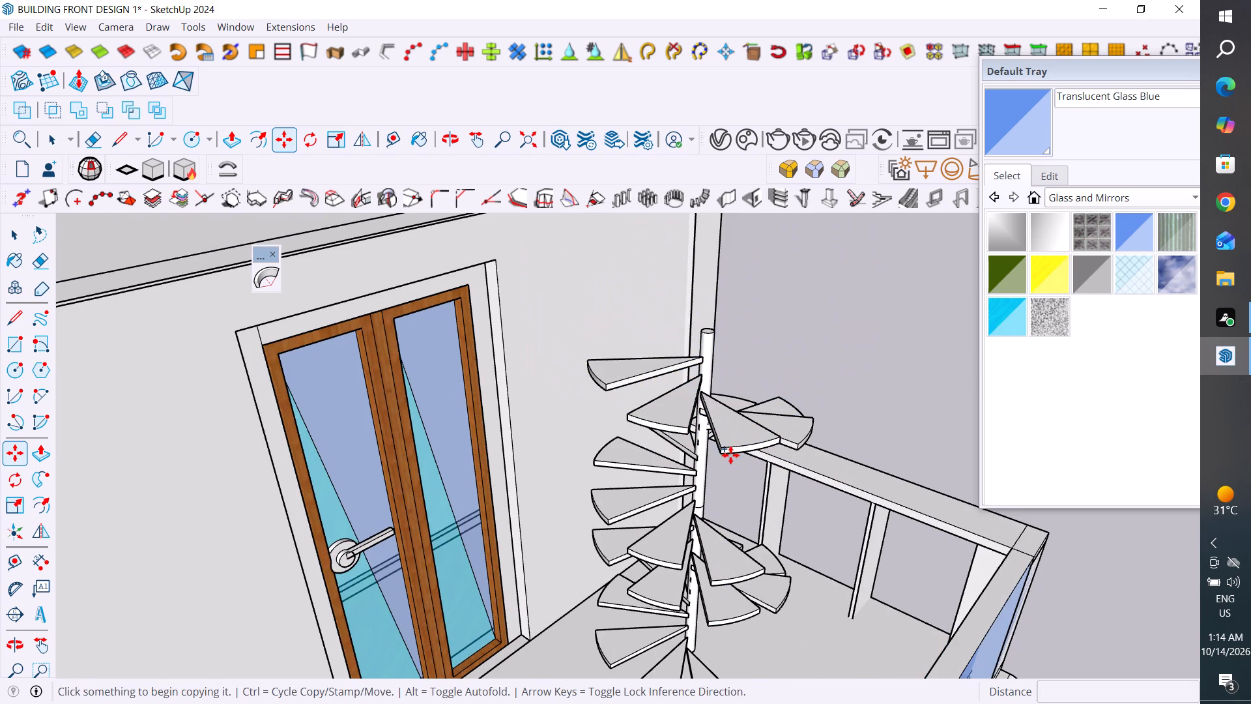
Examine the stacked staircase flights from several angles against the balcony floor, wall and end railing.
scroll(700, 535, down, 5)
middle_drag(725, 572, 683, 514)
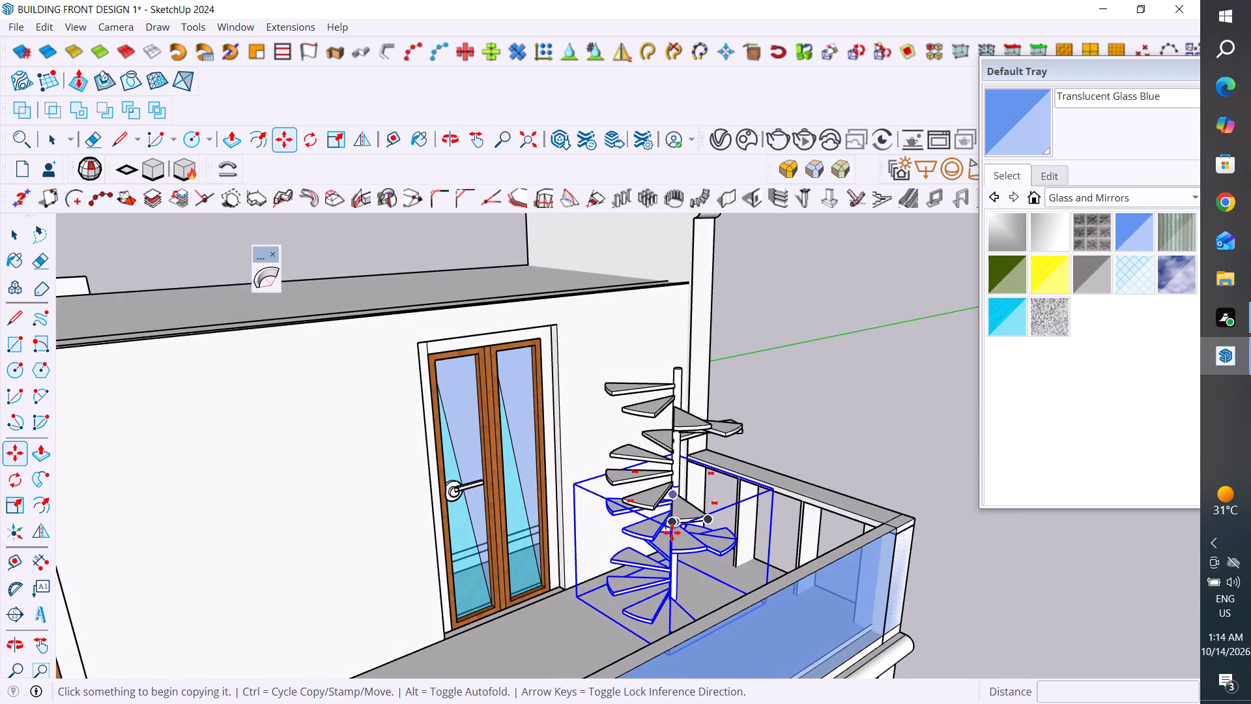
scroll(672, 533, down, 4)
middle_drag(667, 594, 756, 619)
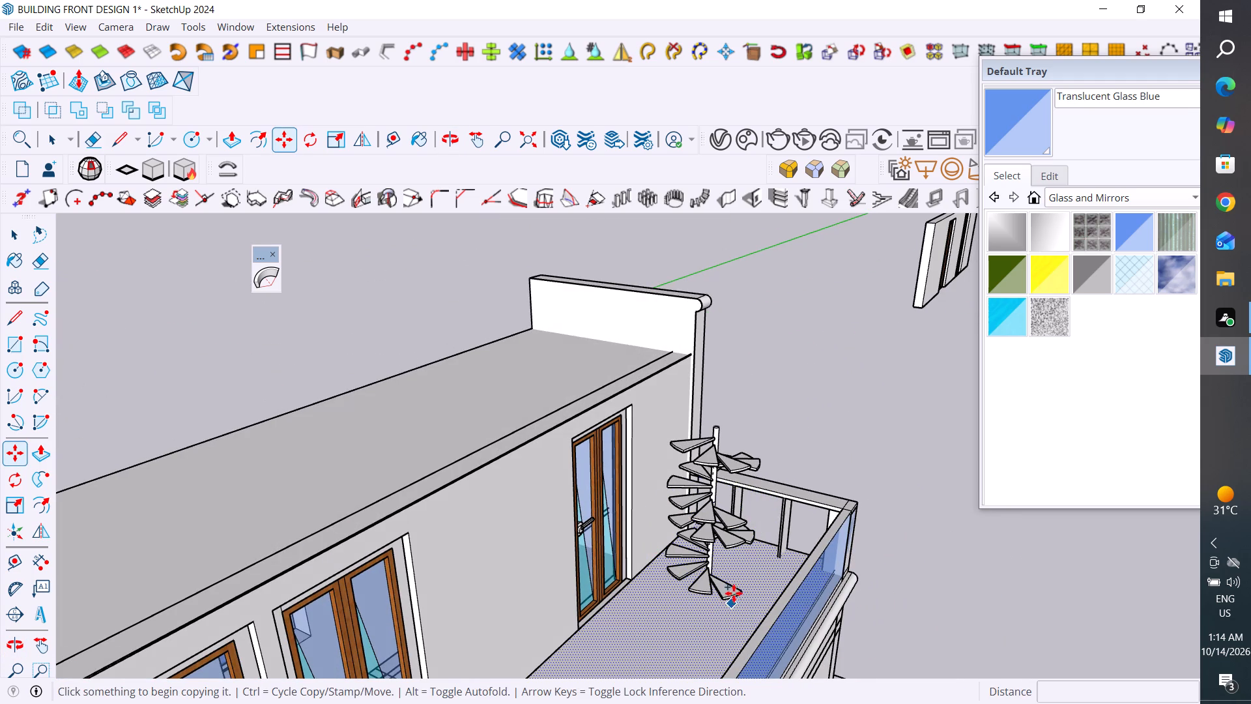
click(17, 238)
click(298, 400)
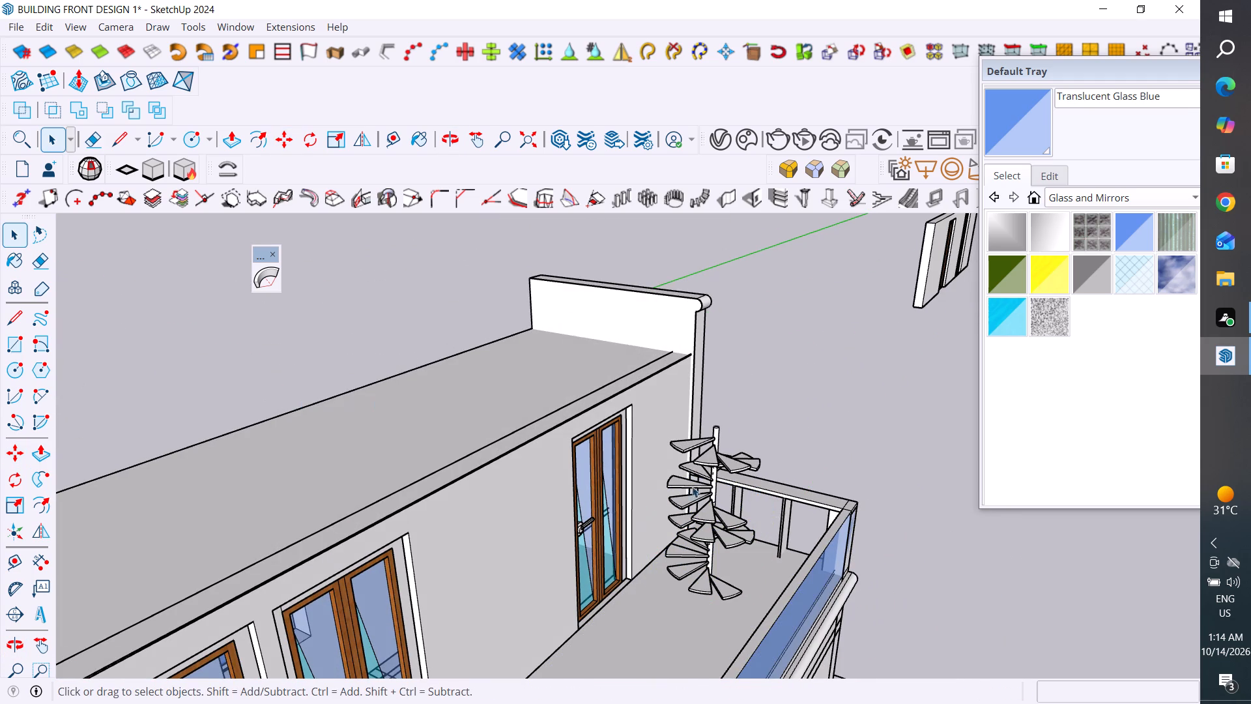
middle_drag(772, 518, 733, 453)
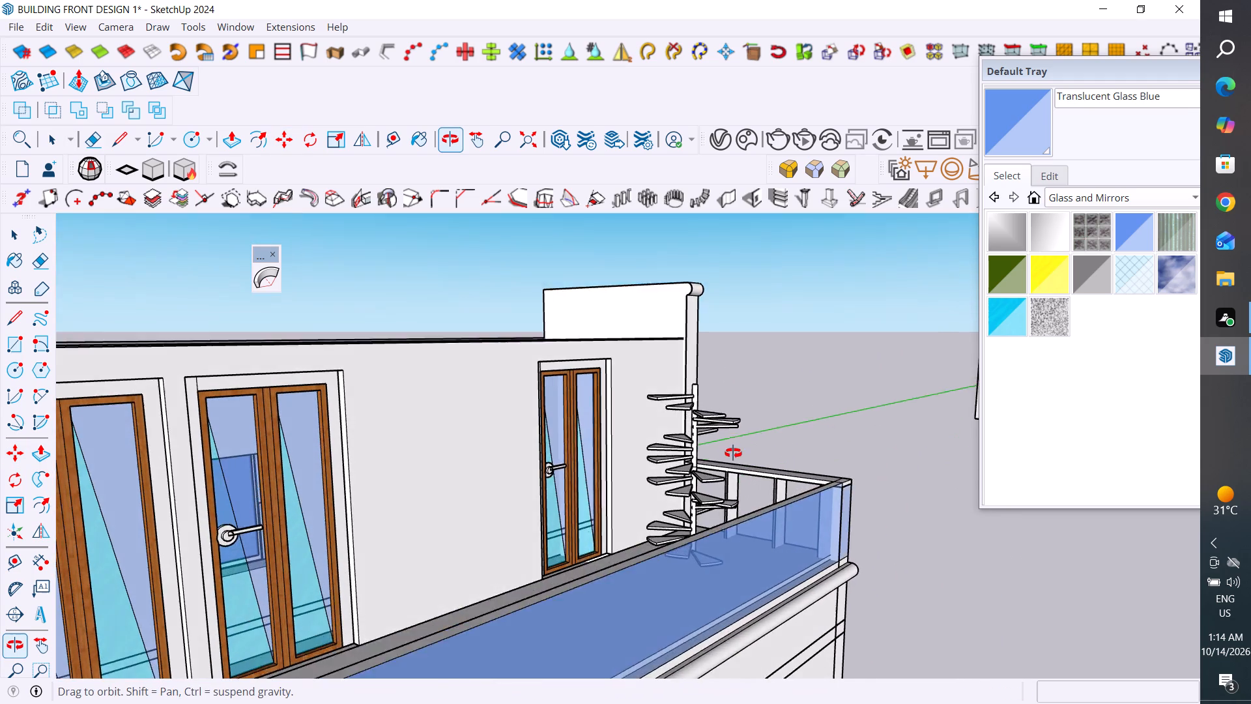
middle_drag(733, 453, 732, 459)
scroll(695, 555, up, 4)
middle_drag(784, 468, 801, 523)
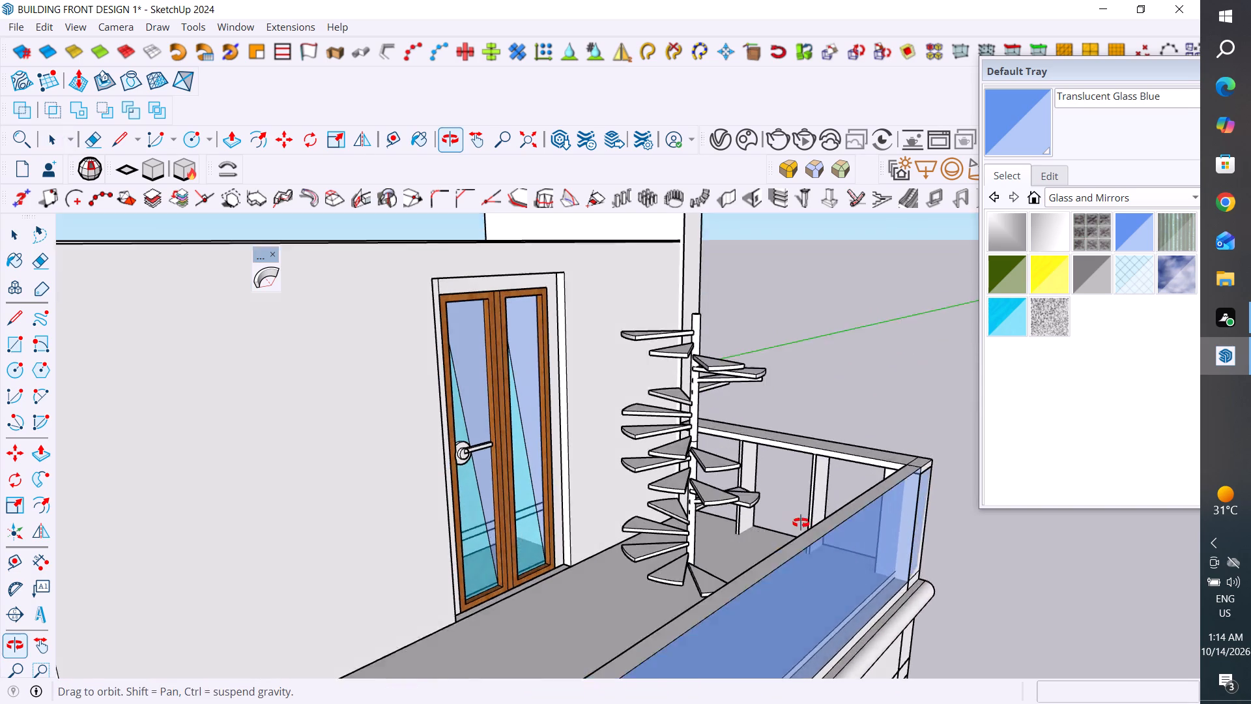
middle_drag(801, 523, 932, 565)
middle_drag(746, 411, 745, 328)
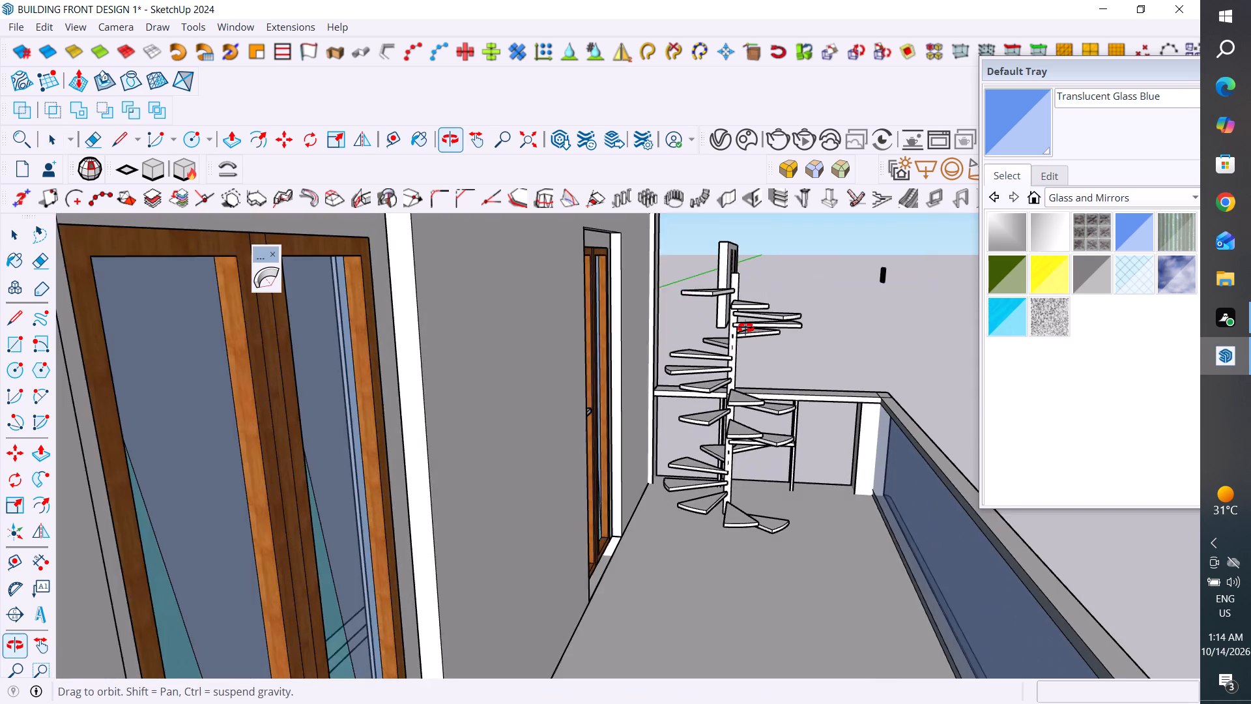
middle_drag(745, 328, 741, 450)
middle_drag(758, 451, 762, 334)
Delete both stacked spiral staircase groups from the upper balcony.
drag(792, 297, 717, 335)
key(Delete)
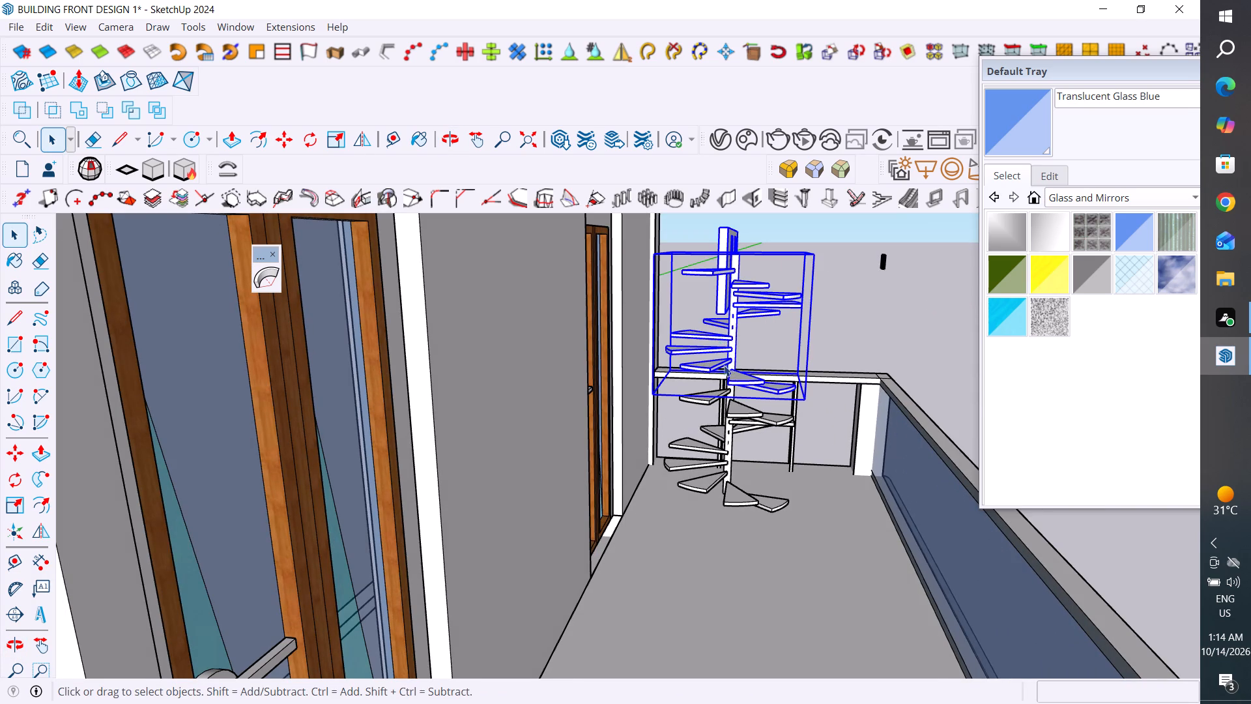
click(726, 415)
key(Delete)
Examine the upper balcony, the flat roof and its end parapets from several sides of the building.
scroll(768, 512, down, 5)
middle_drag(802, 513, 670, 535)
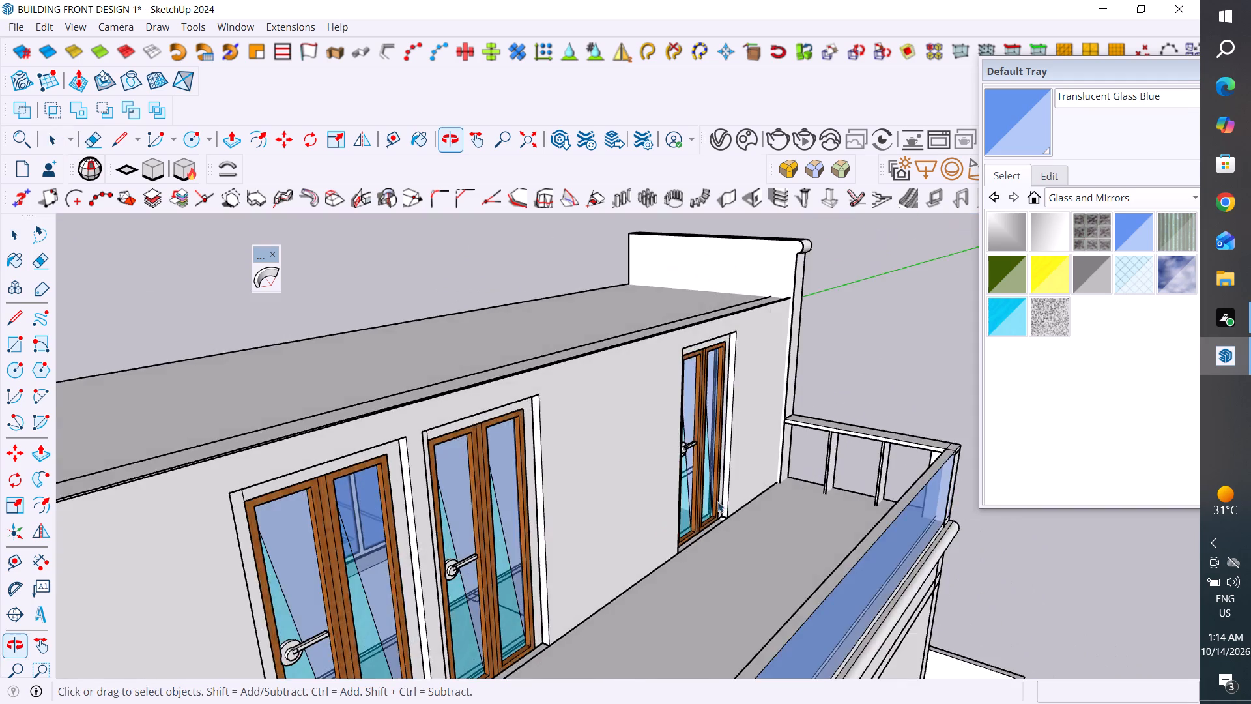
scroll(738, 487, down, 18)
scroll(715, 465, down, 5)
middle_drag(715, 527, 847, 576)
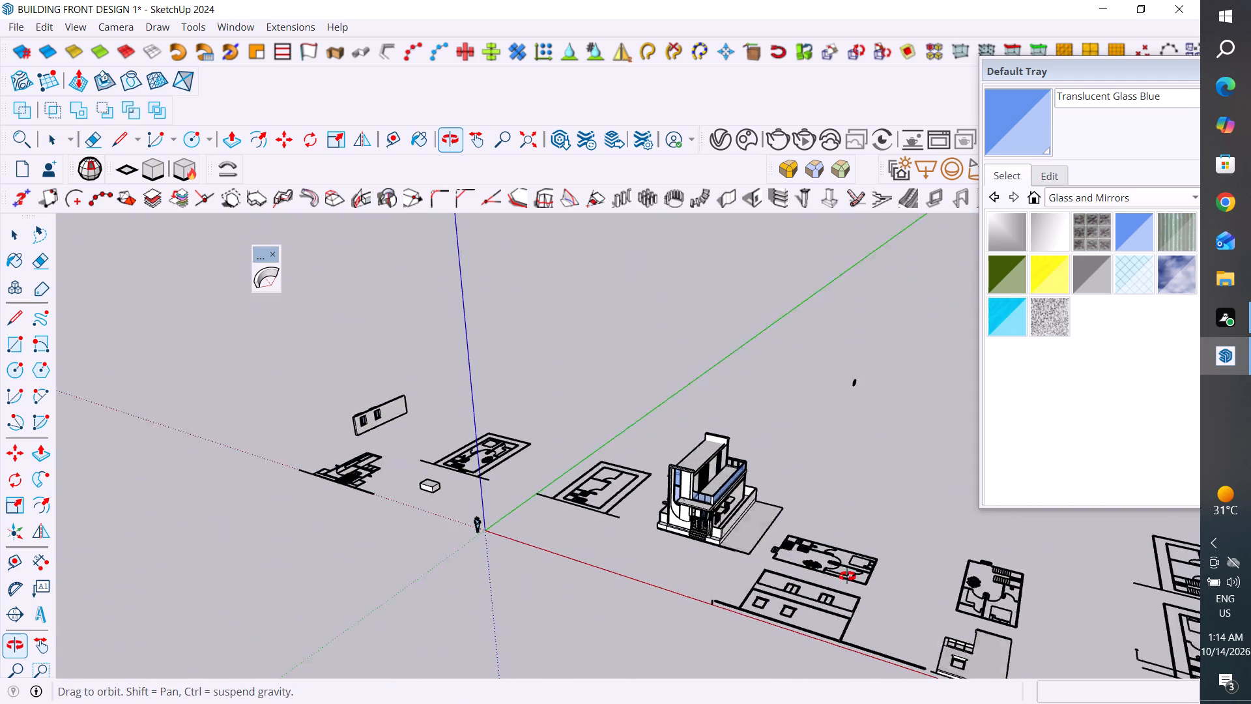
middle_drag(847, 576, 948, 663)
scroll(698, 494, up, 5)
scroll(744, 391, up, 3)
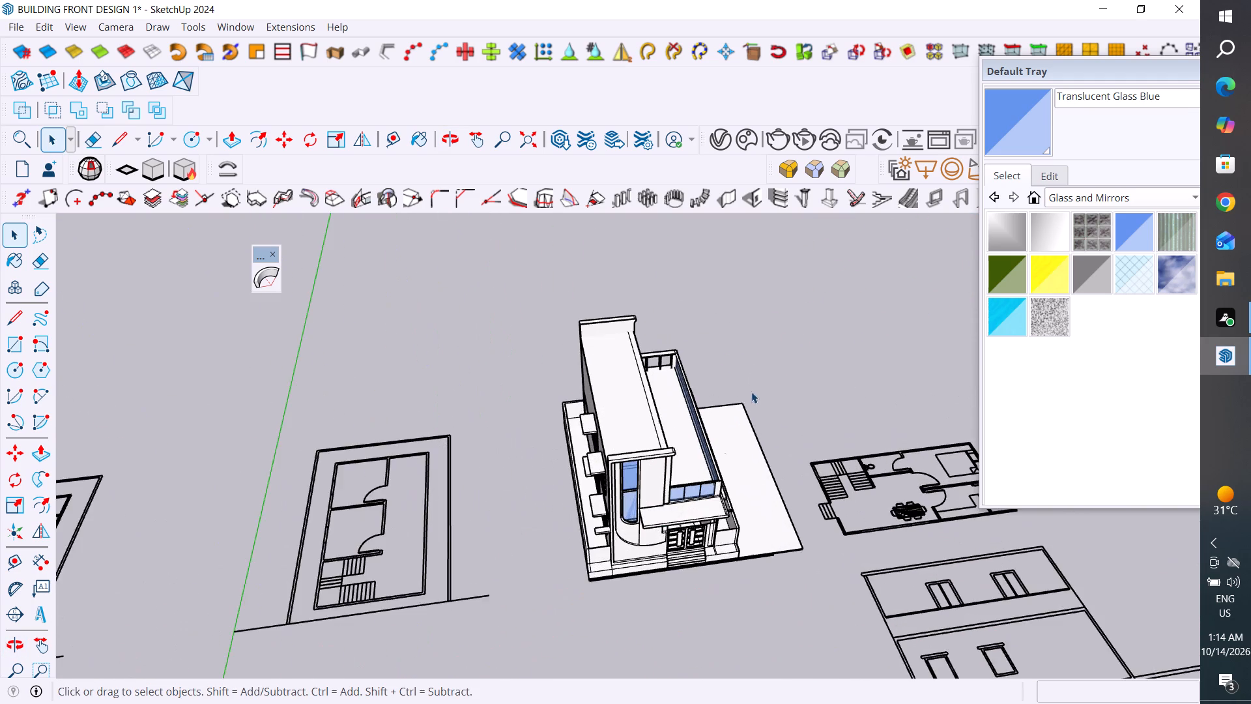
middle_drag(745, 396, 483, 446)
scroll(644, 407, up, 1)
scroll(721, 379, up, 7)
scroll(722, 411, down, 3)
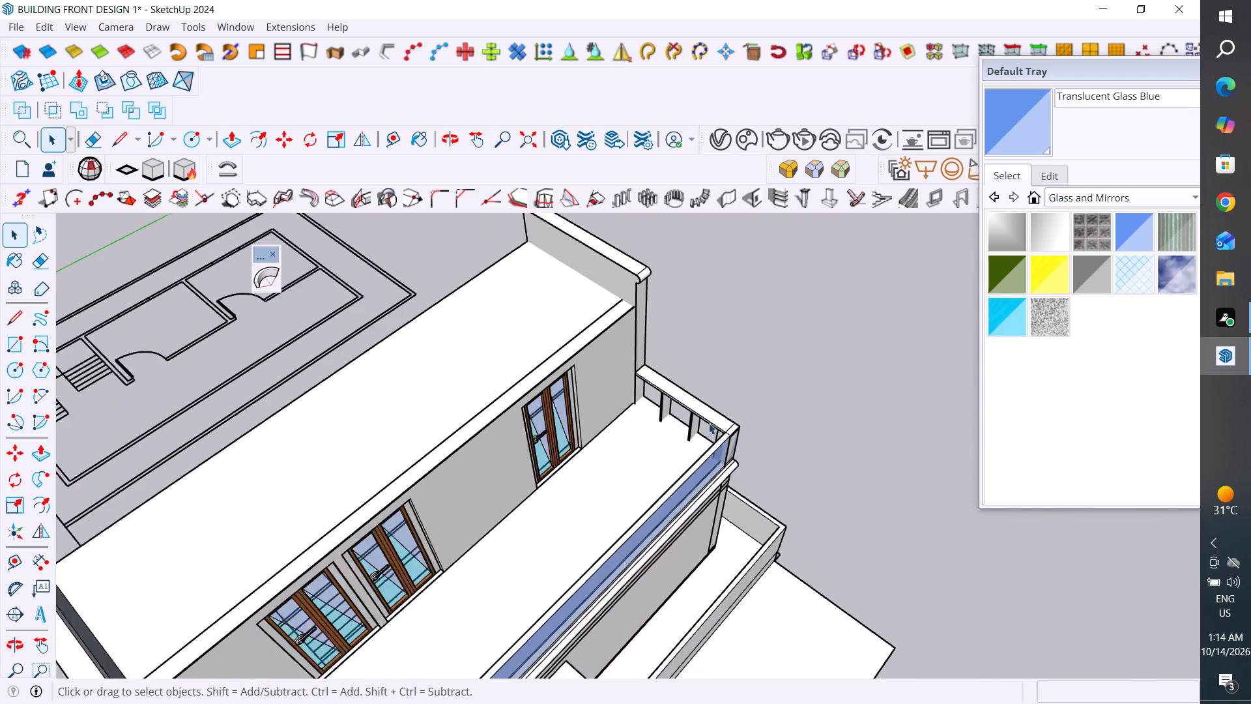
middle_drag(694, 424, 562, 364)
scroll(567, 417, up, 3)
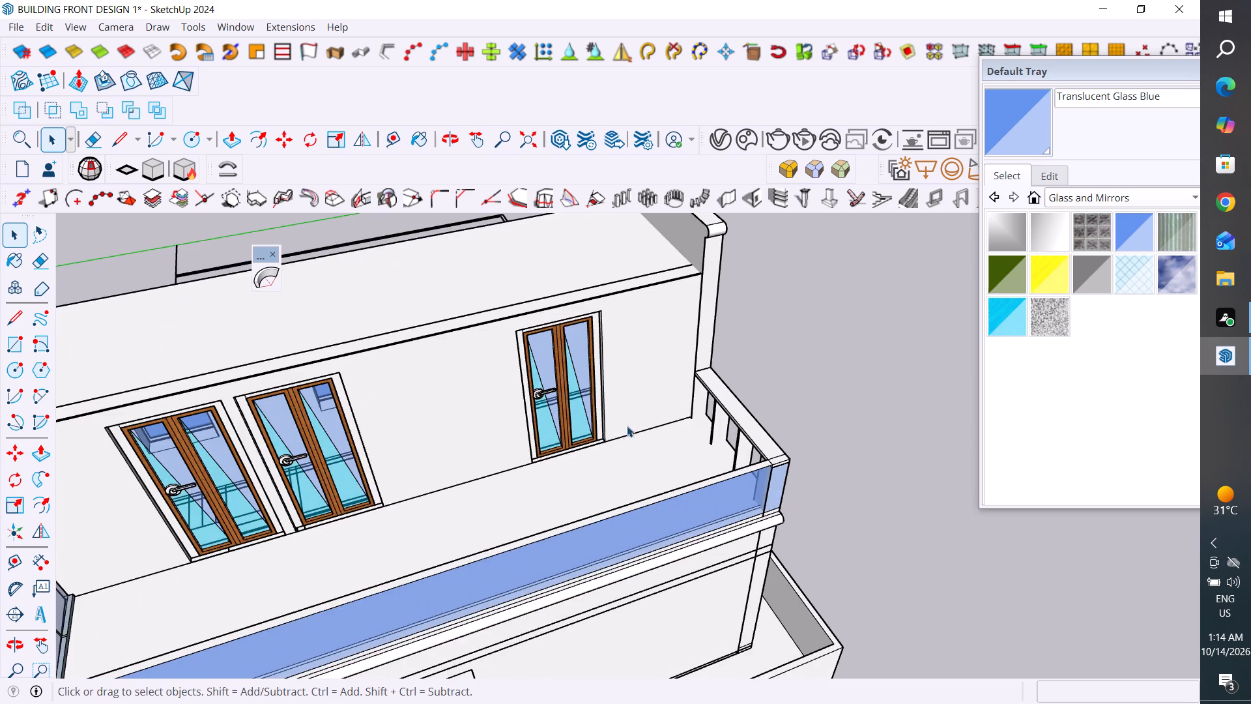
middle_drag(644, 416, 732, 446)
scroll(740, 396, down, 5)
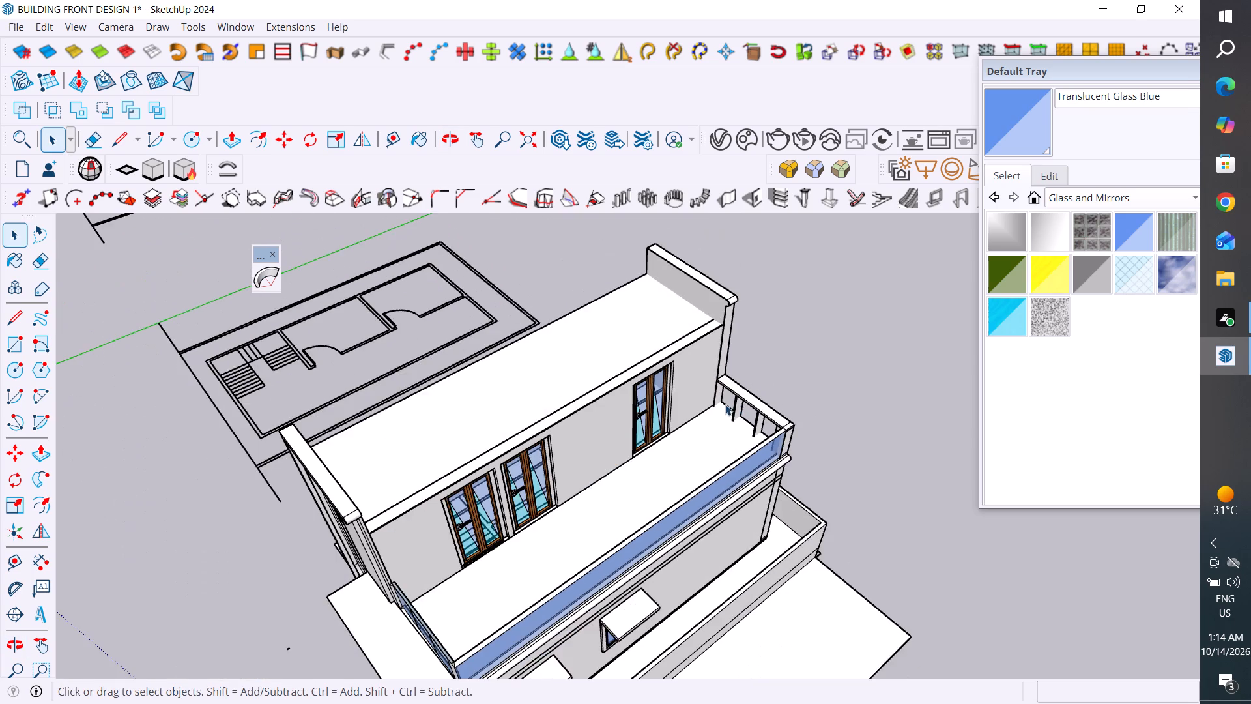
middle_drag(717, 398, 491, 466)
scroll(382, 334, up, 4)
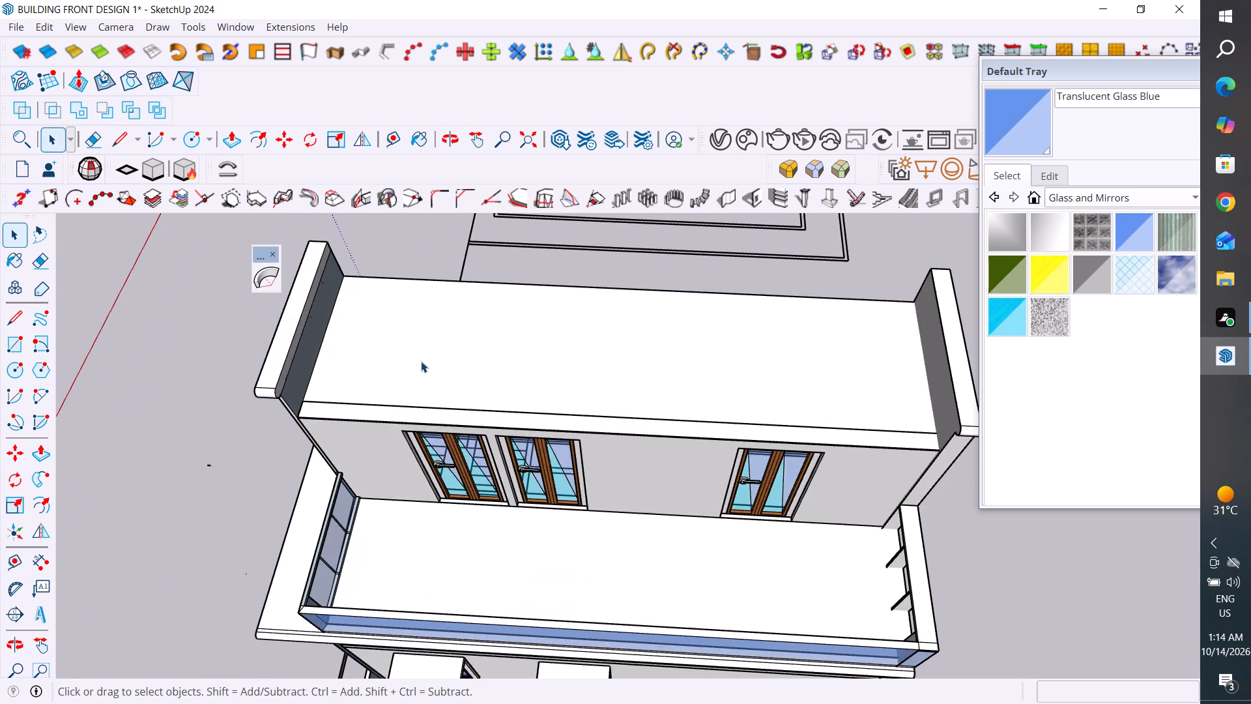
middle_drag(509, 355, 496, 345)
scroll(573, 445, down, 6)
middle_drag(625, 496, 669, 454)
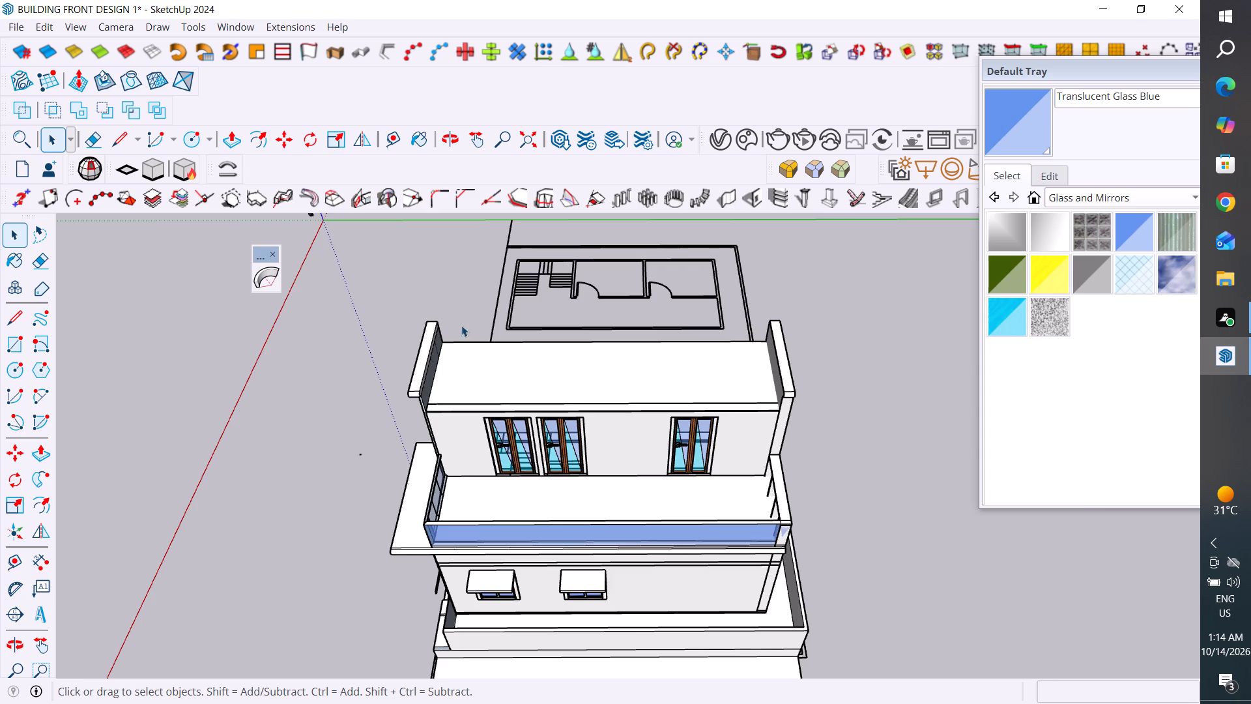
scroll(468, 341, up, 4)
middle_drag(680, 422, 561, 356)
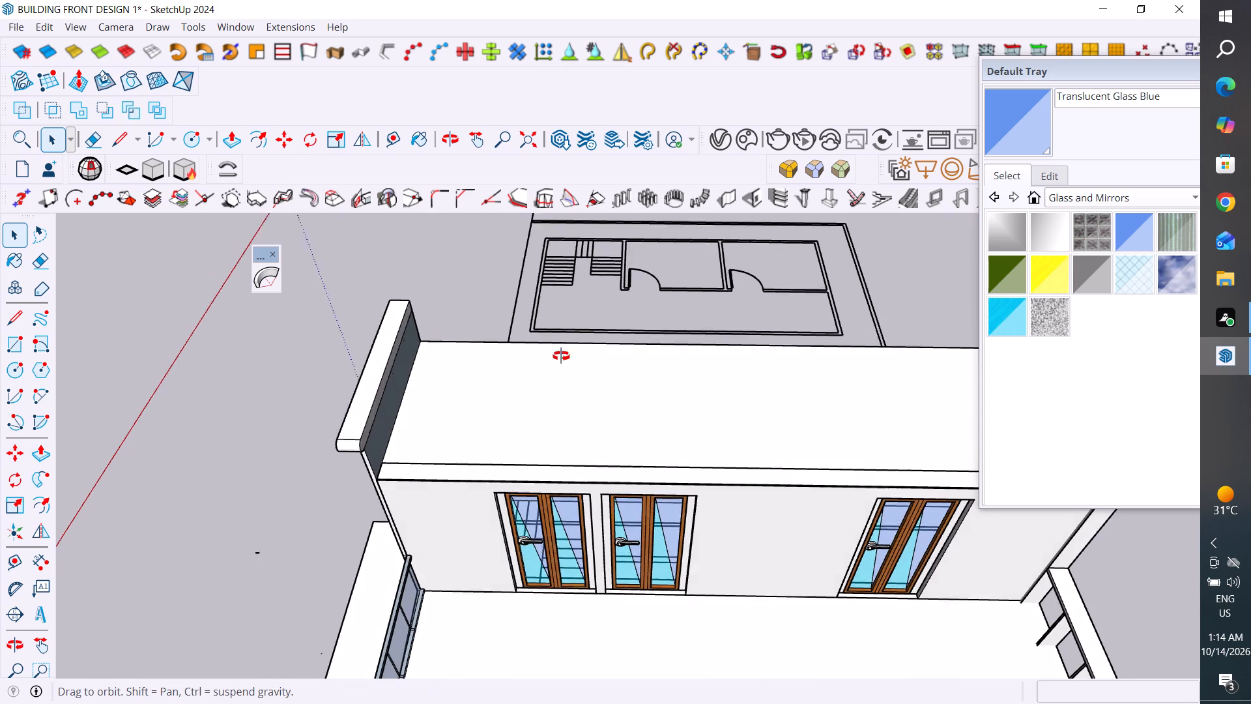
middle_drag(561, 356, 227, 448)
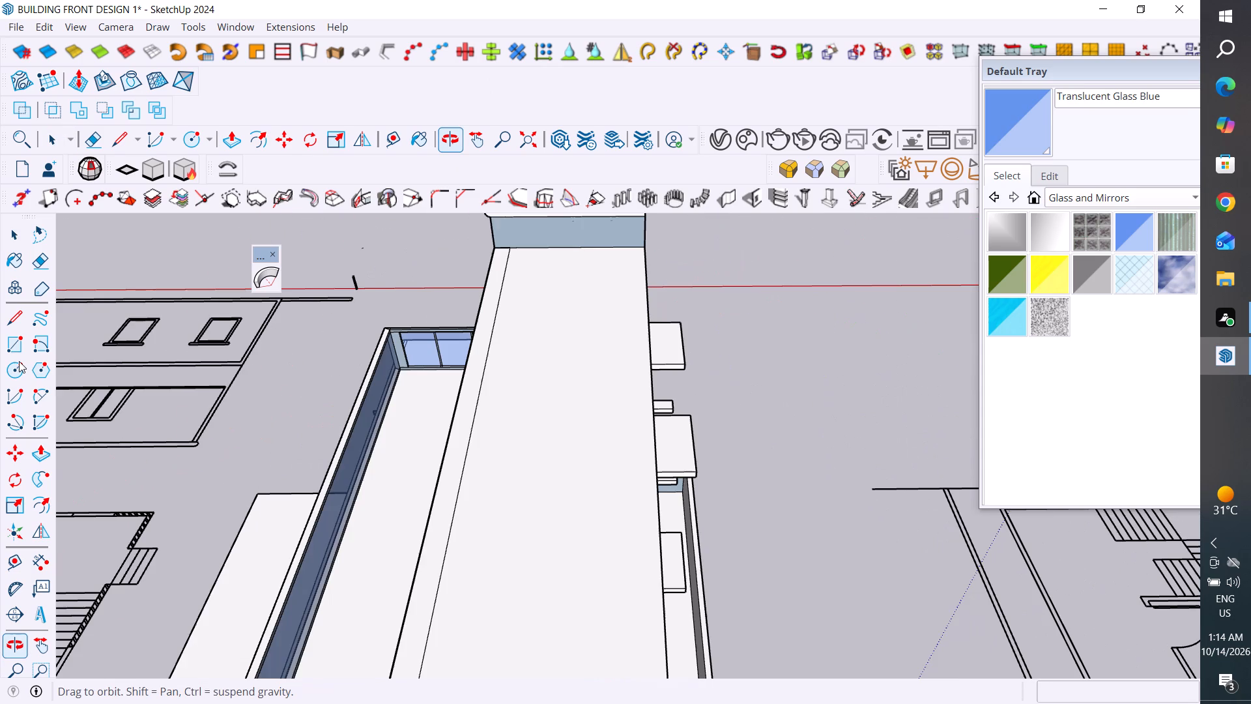
Draw a 322" line on the flat roof between the end parapets, parallel to the outer edge opposite the balcony.
click(10, 329)
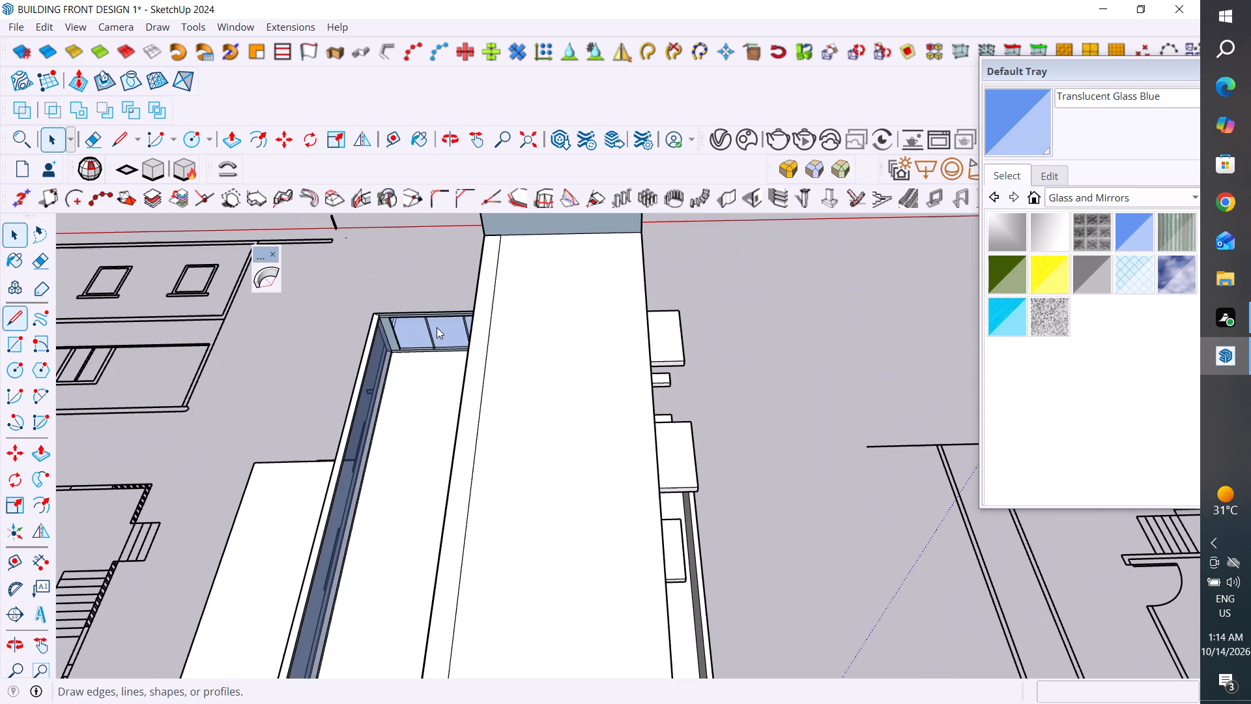
click(626, 232)
scroll(626, 232, down, 3)
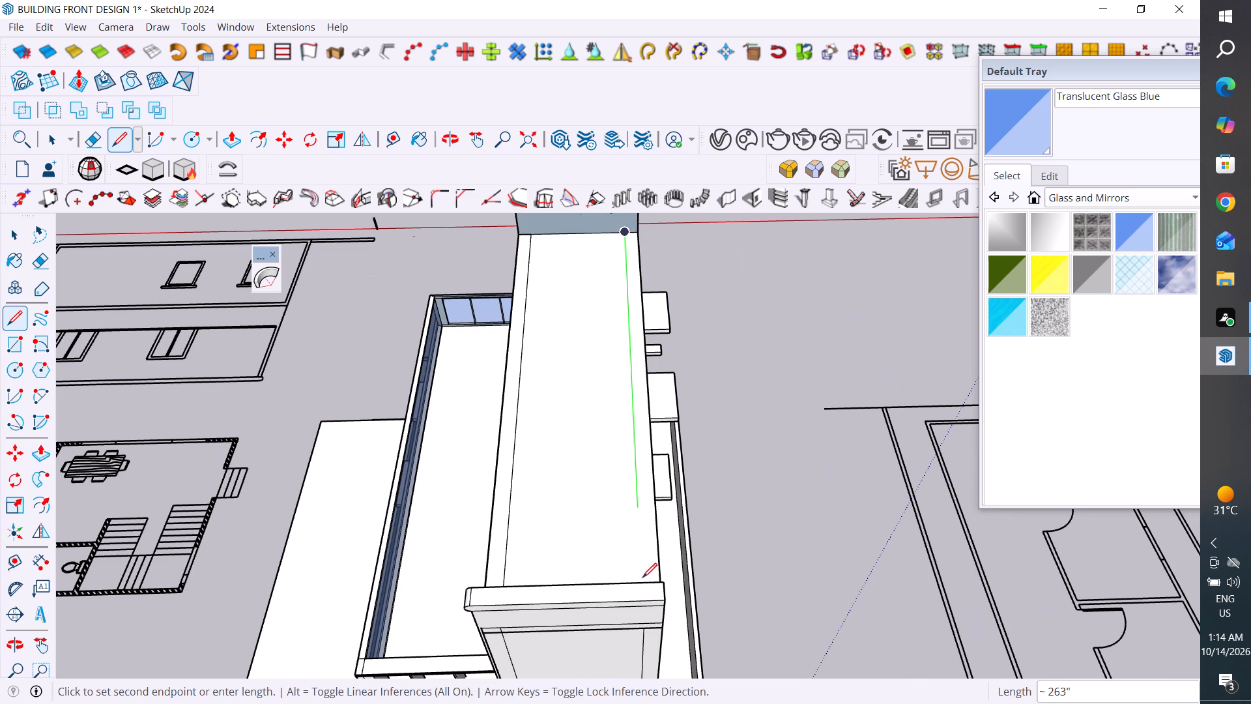
middle_drag(642, 578, 263, 703)
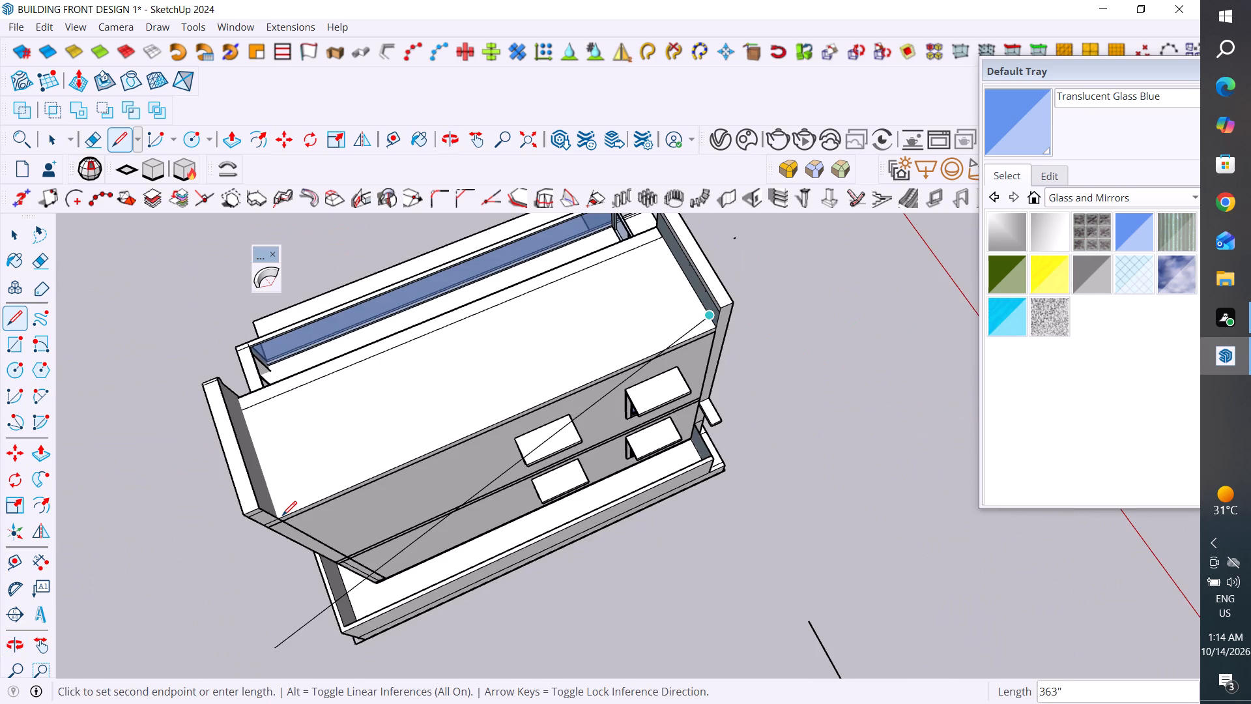
scroll(282, 501, up, 2)
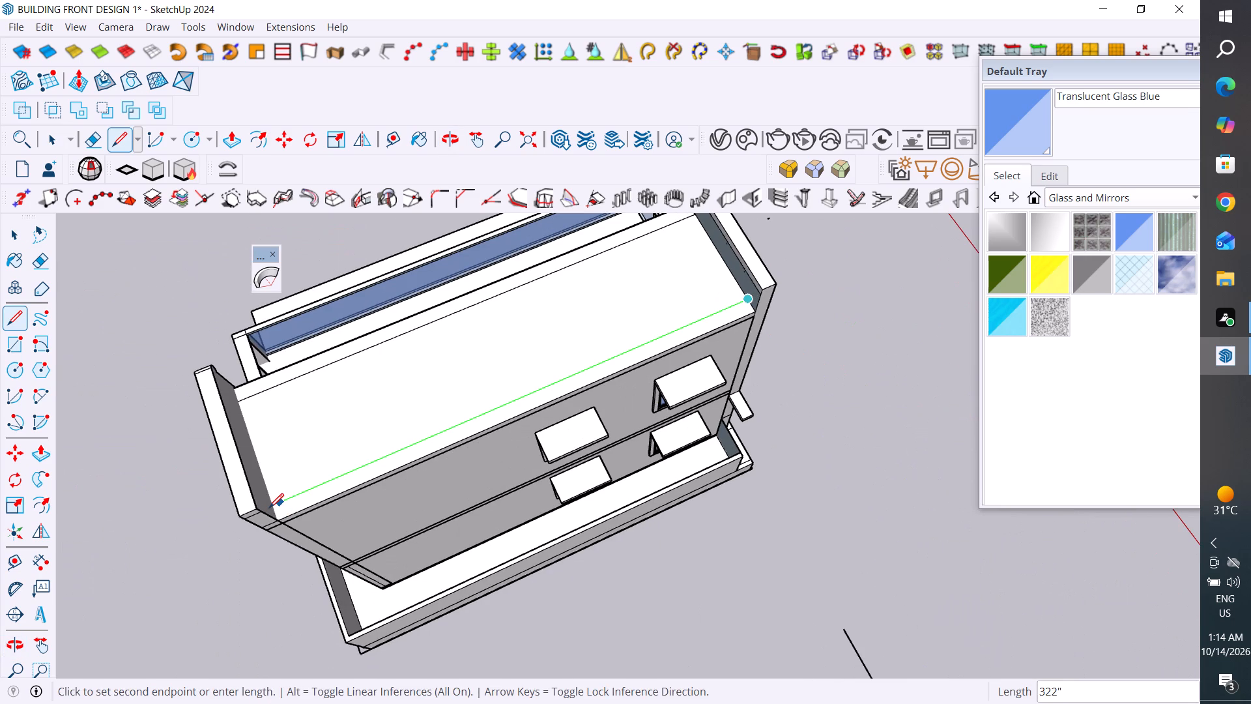
click(269, 506)
Start a MAJ Rail of Type C with a 36" rail height and 0" run and perpendicular offsets.
click(10, 235)
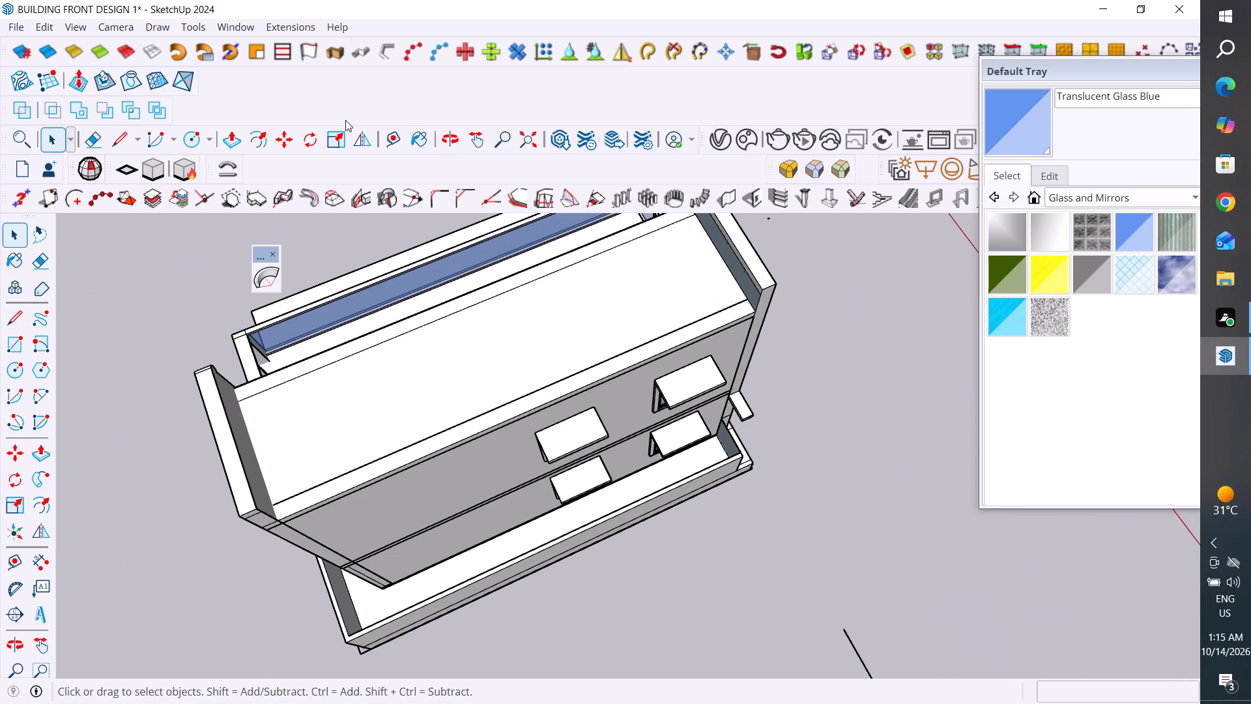
right_click(463, 26)
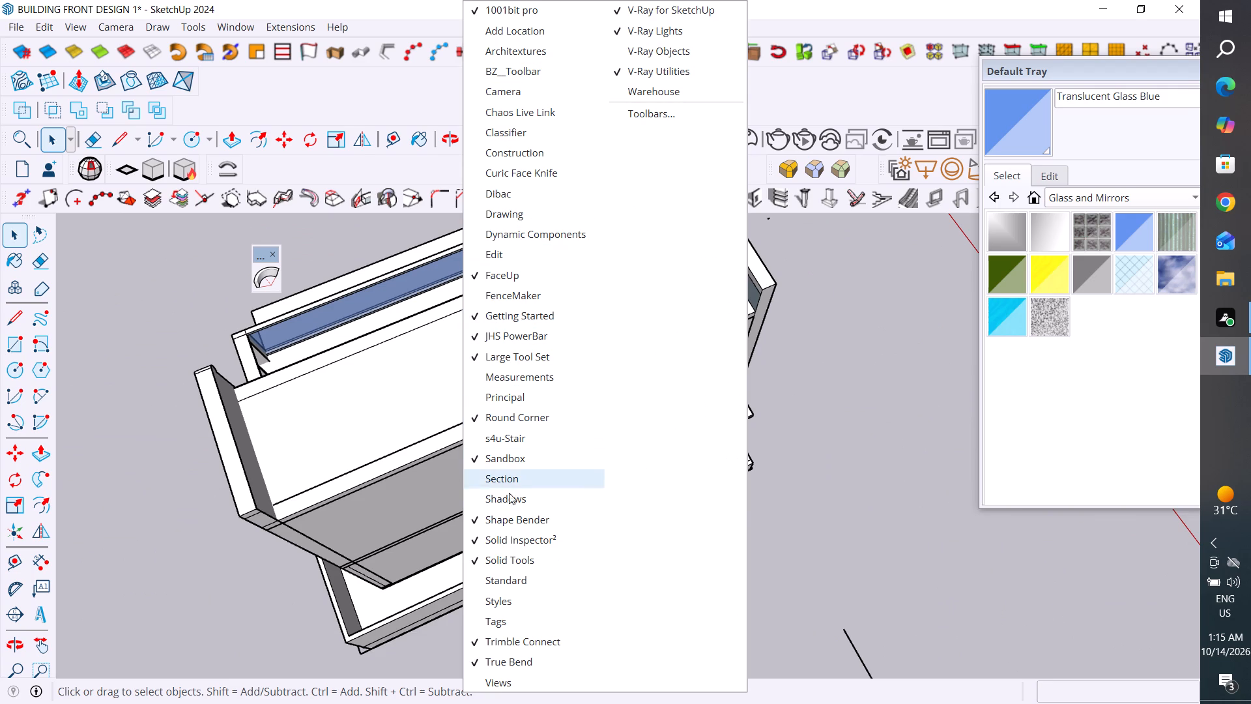
click(368, 22)
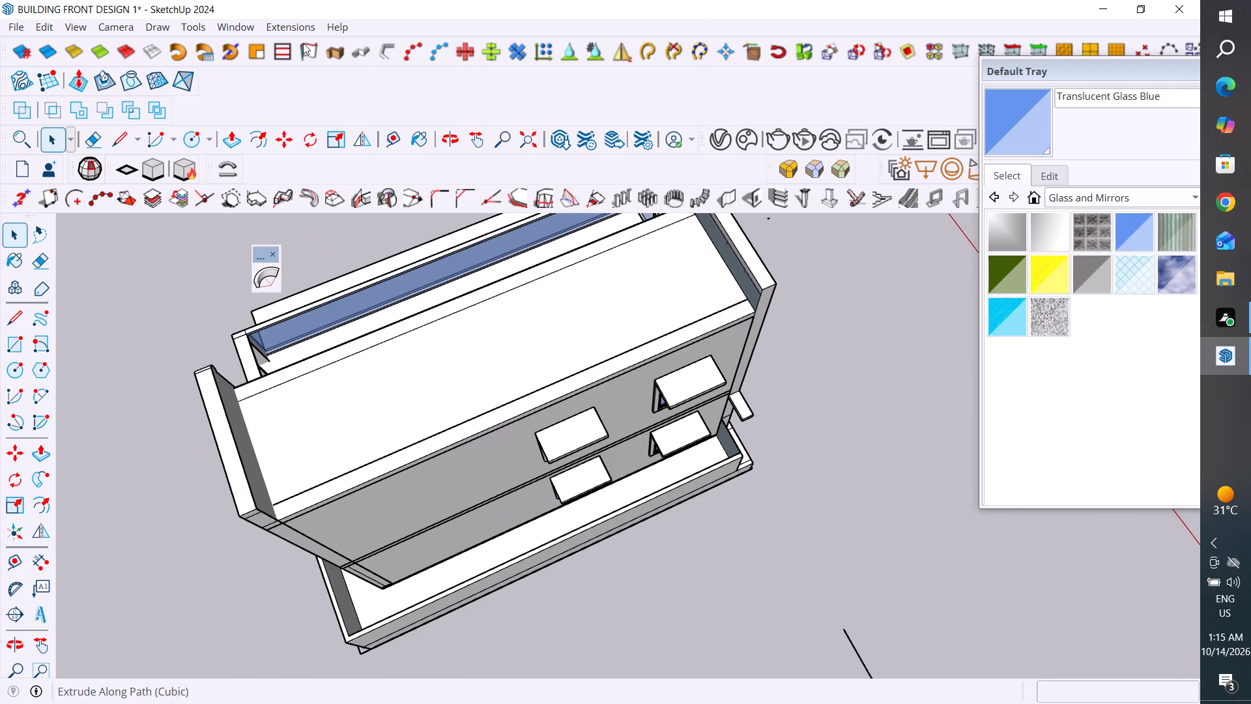
click(286, 25)
click(311, 193)
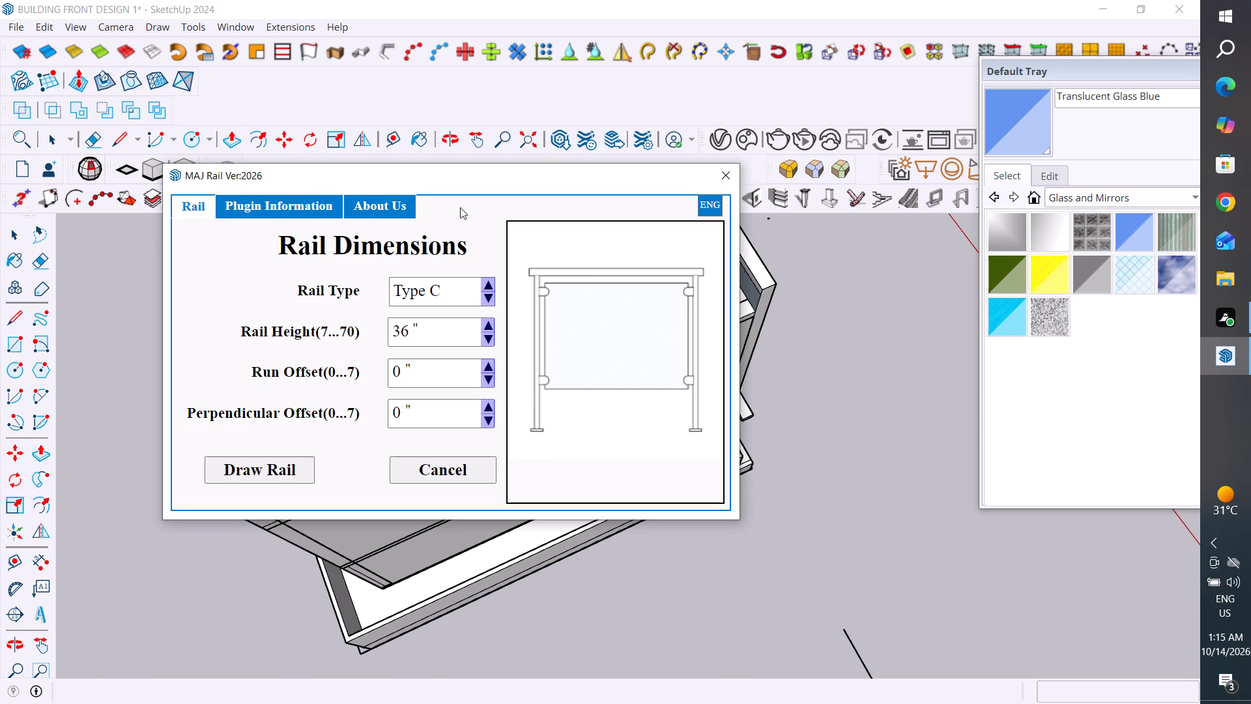
drag(482, 175, 1014, 216)
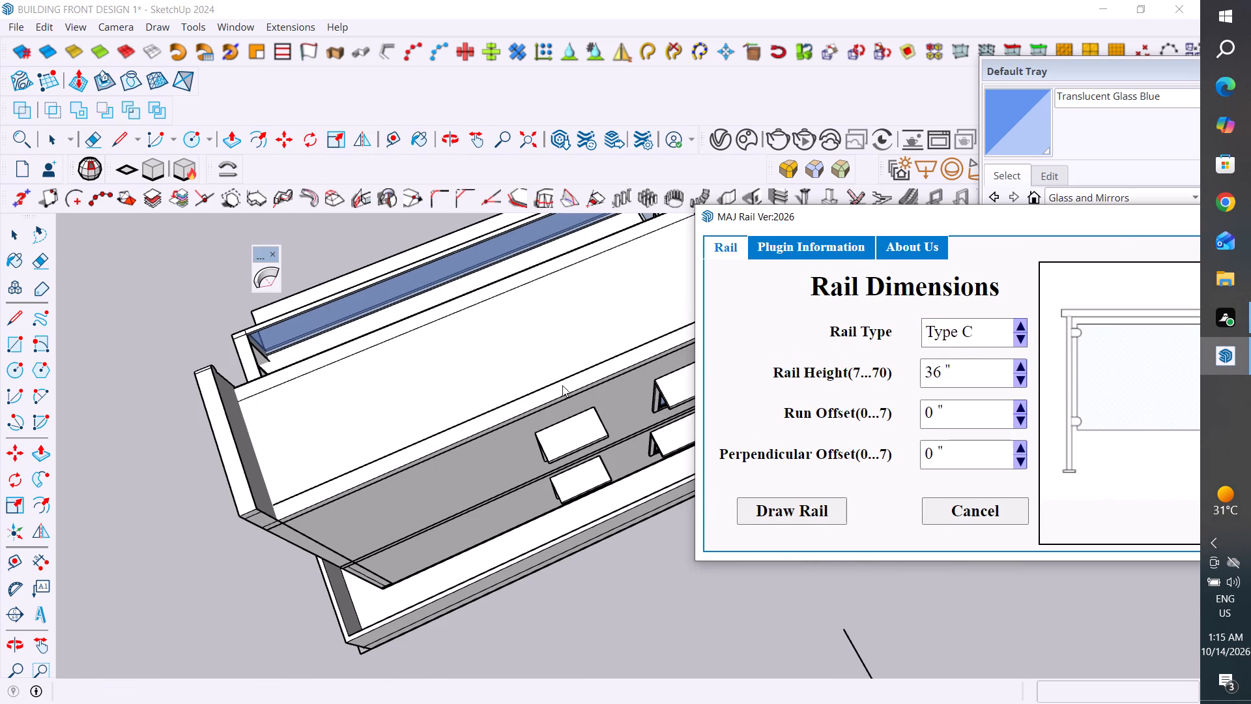
click(561, 381)
click(814, 509)
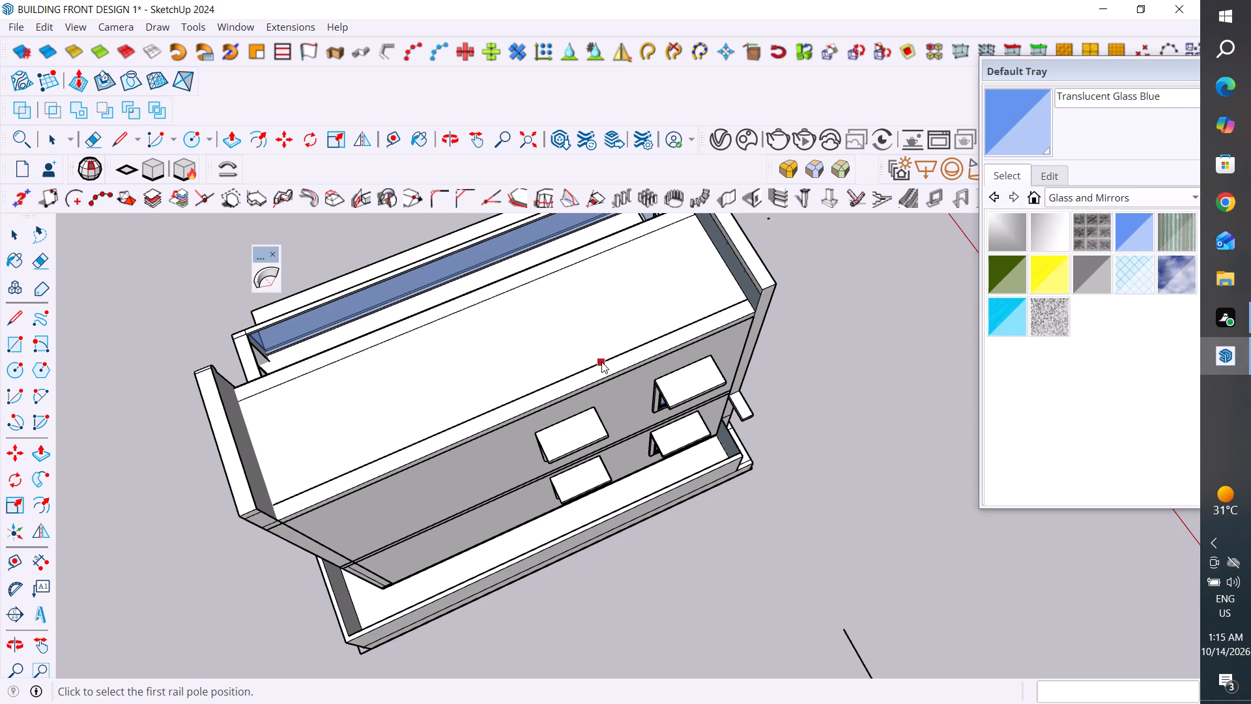
Set 15 roughly evenly spaced rail poles along the line drawn on the flat roof, from one end parapet to the other.
click(744, 296)
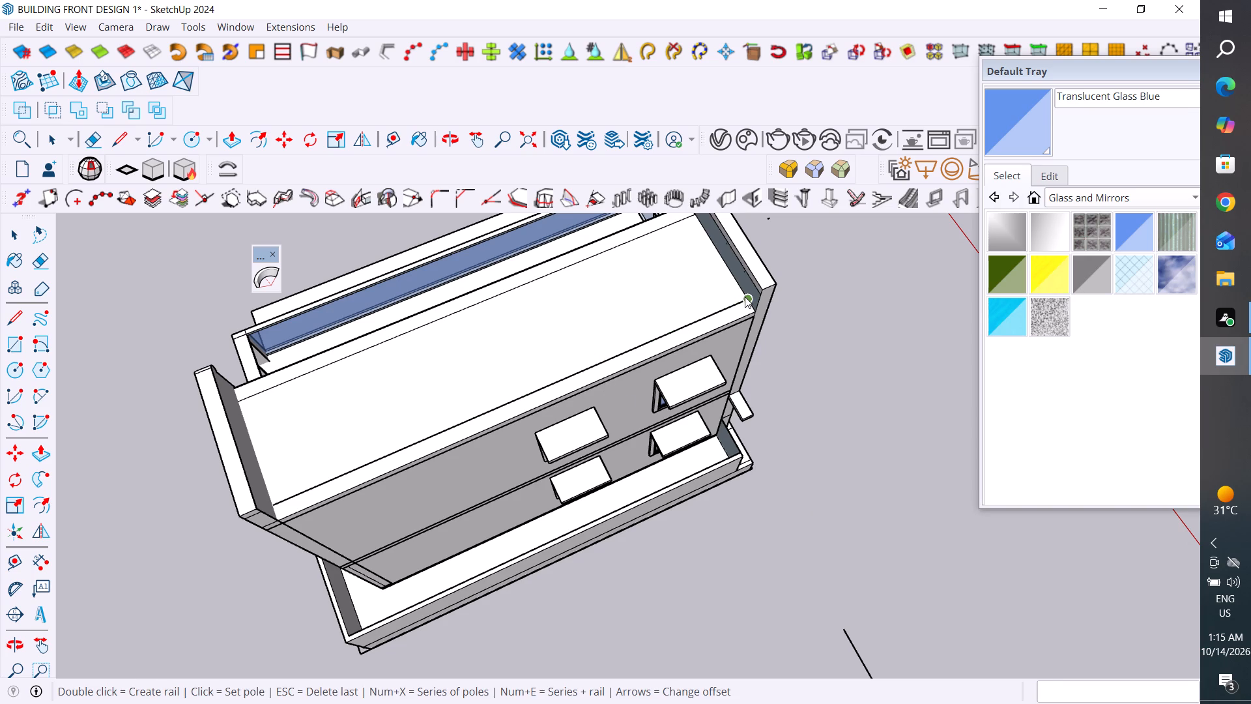
click(715, 315)
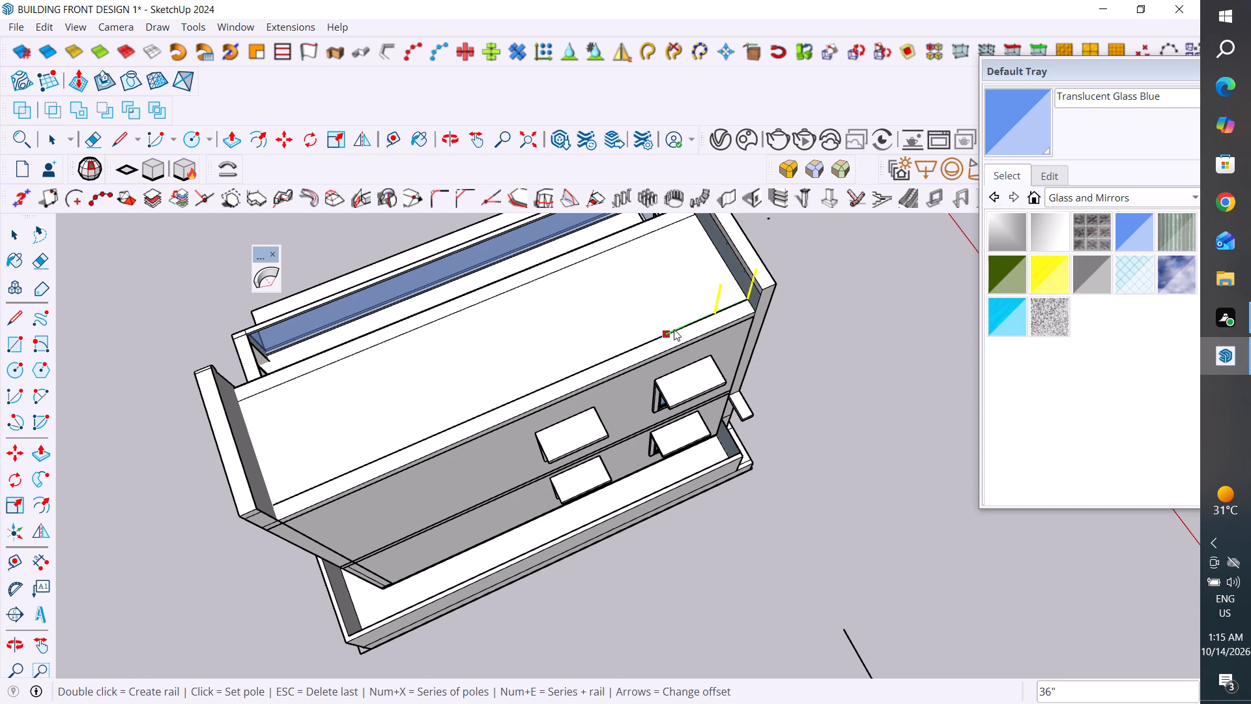
click(683, 323)
click(655, 336)
click(616, 353)
click(586, 370)
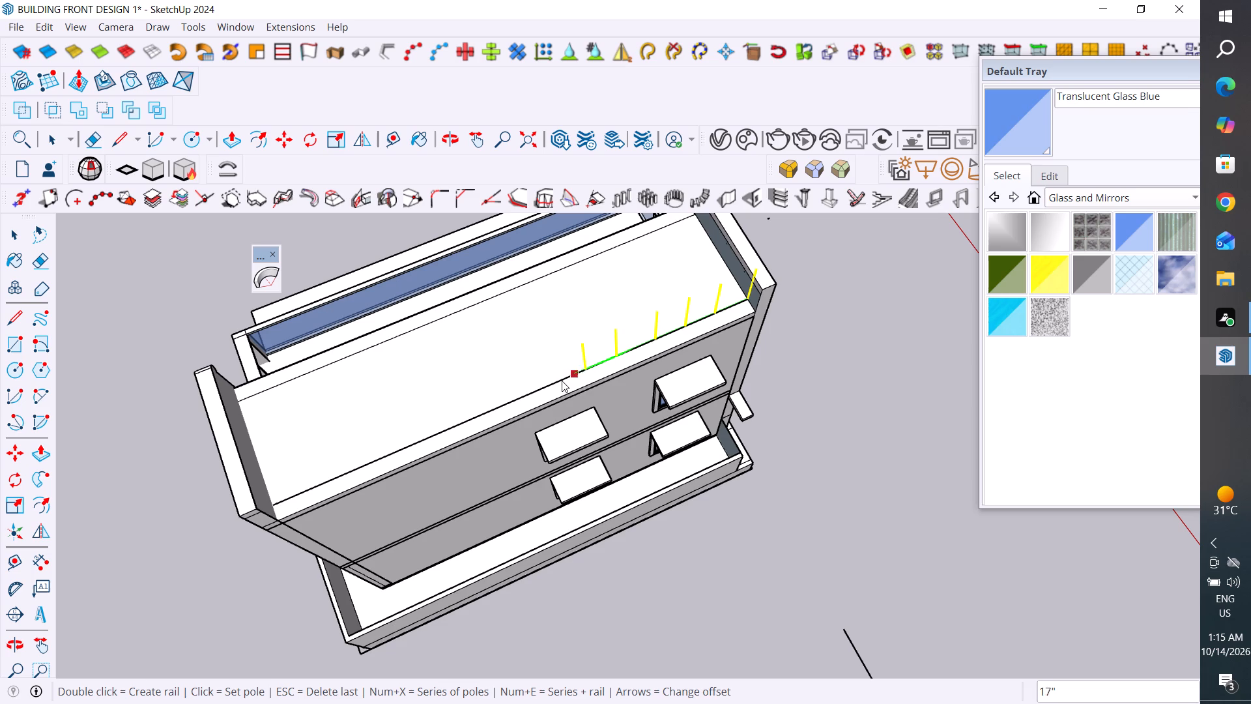
click(560, 382)
click(520, 397)
click(488, 414)
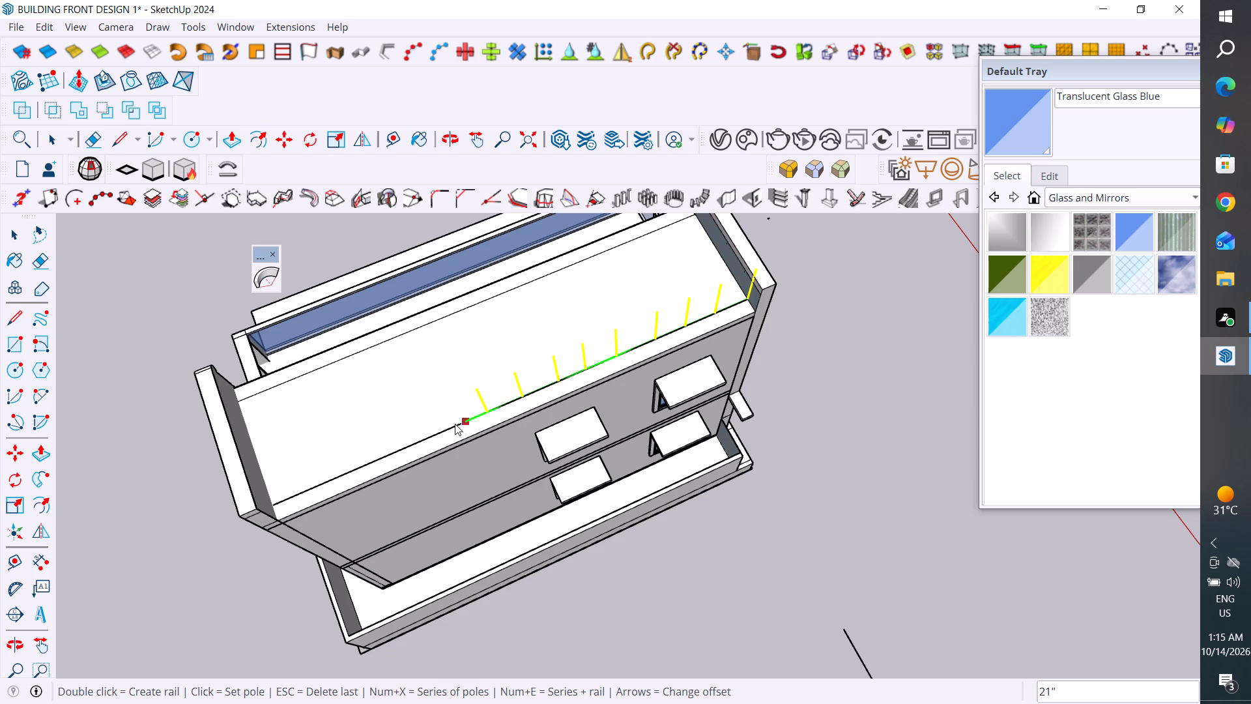
click(455, 424)
click(421, 441)
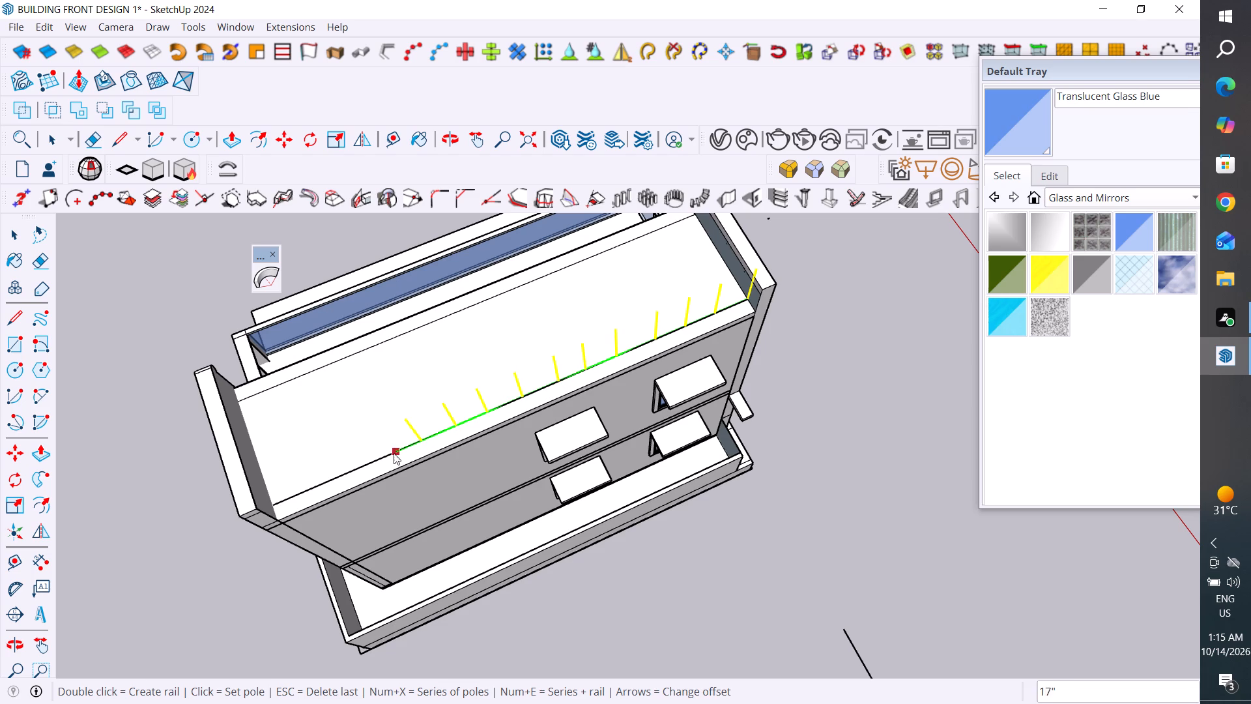
click(379, 458)
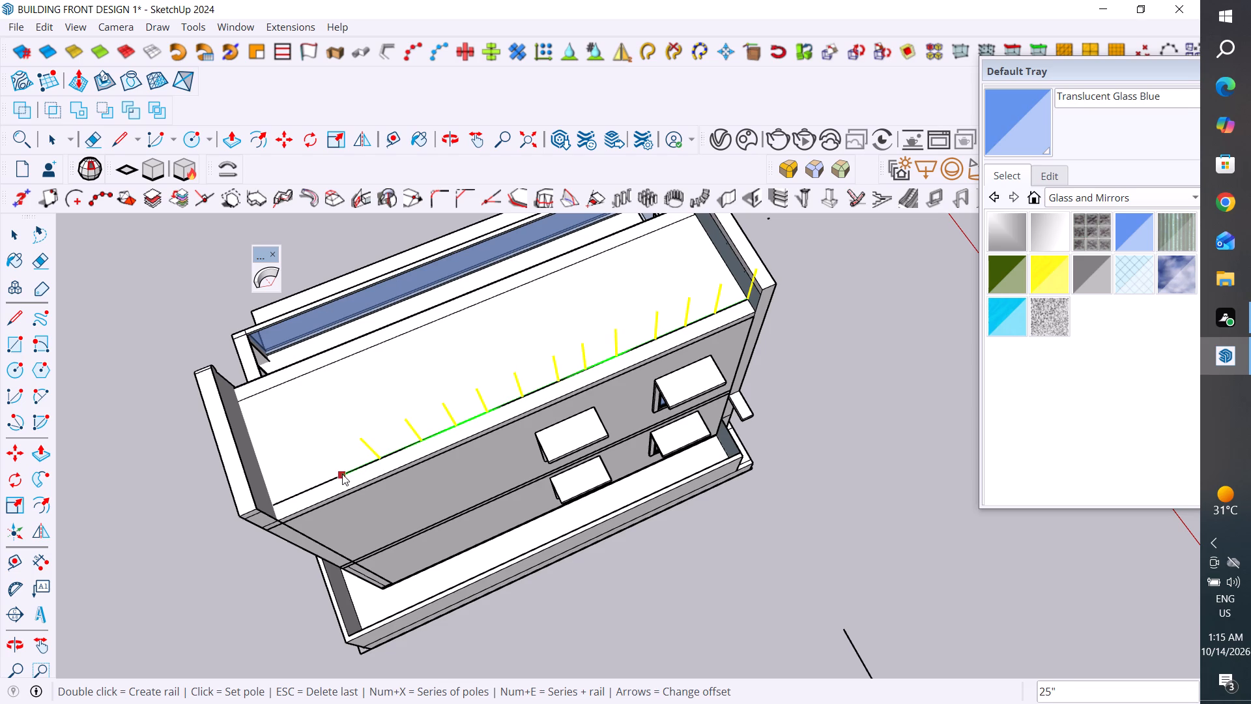
click(342, 474)
click(302, 491)
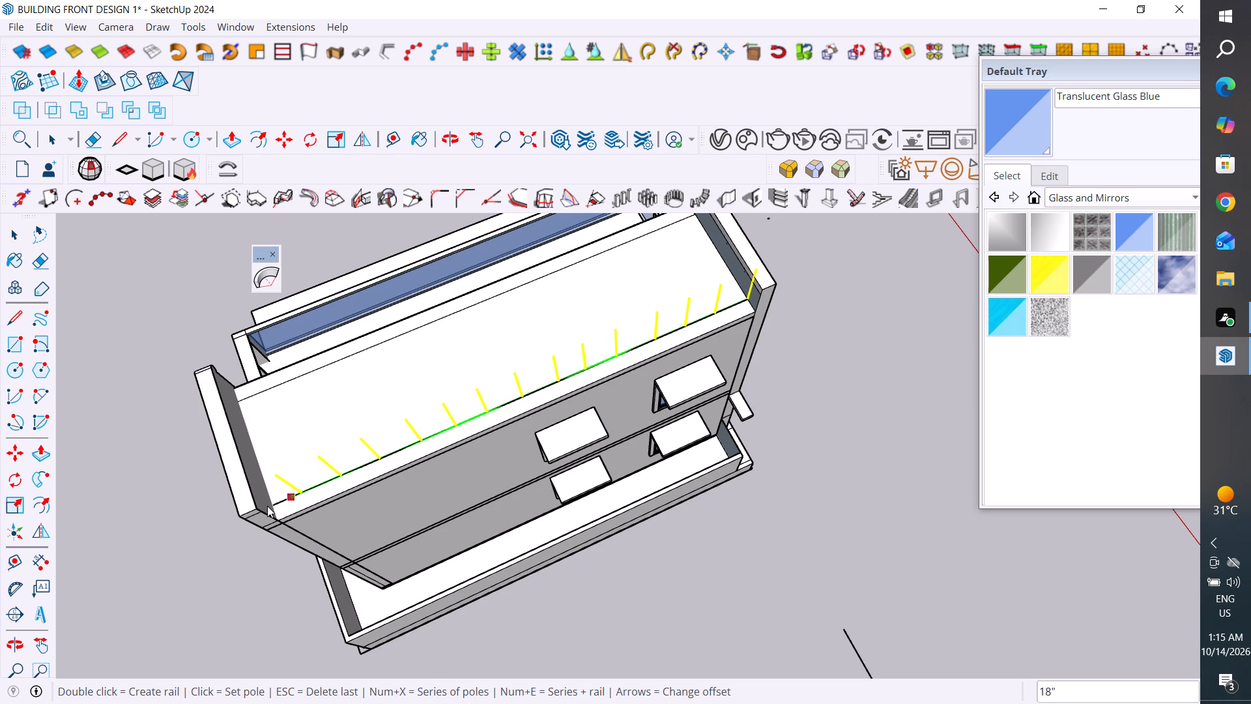
click(268, 506)
Create the rail through the placed poles, ending at the last pole beside the end parapet.
key(Return)
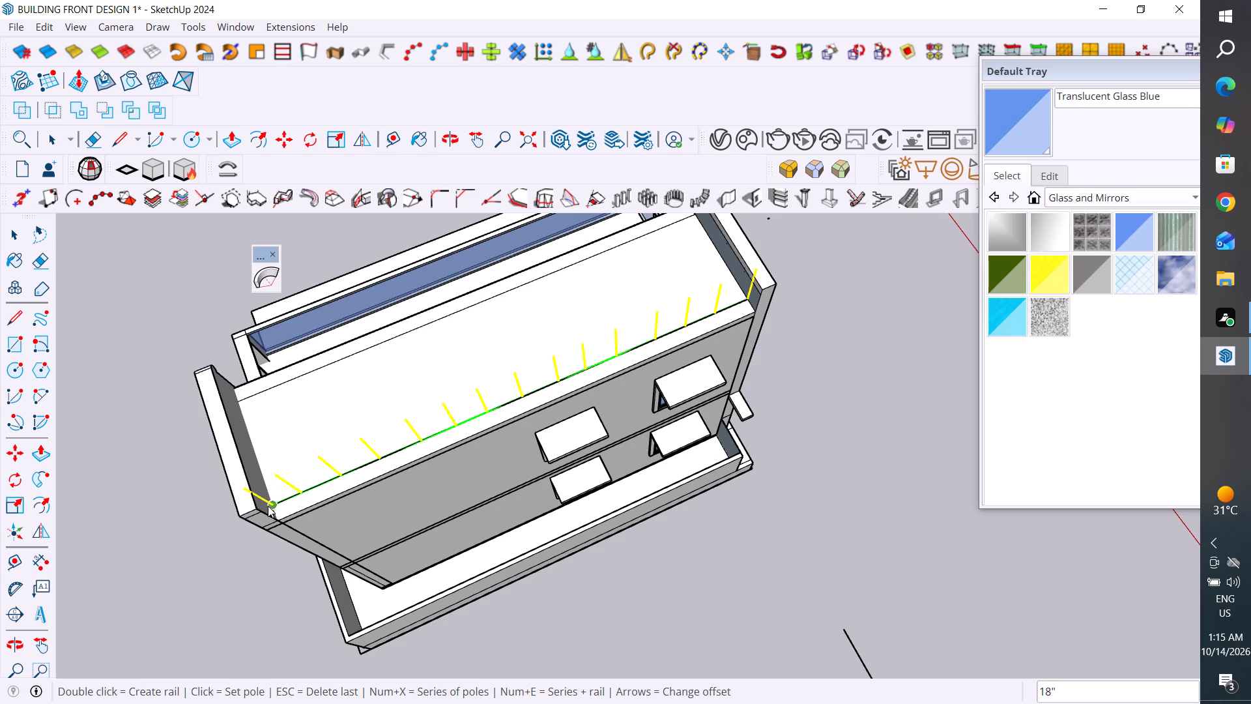
key(Return)
double_click(268, 506)
scroll(522, 437, up, 1)
scroll(522, 437, down, 4)
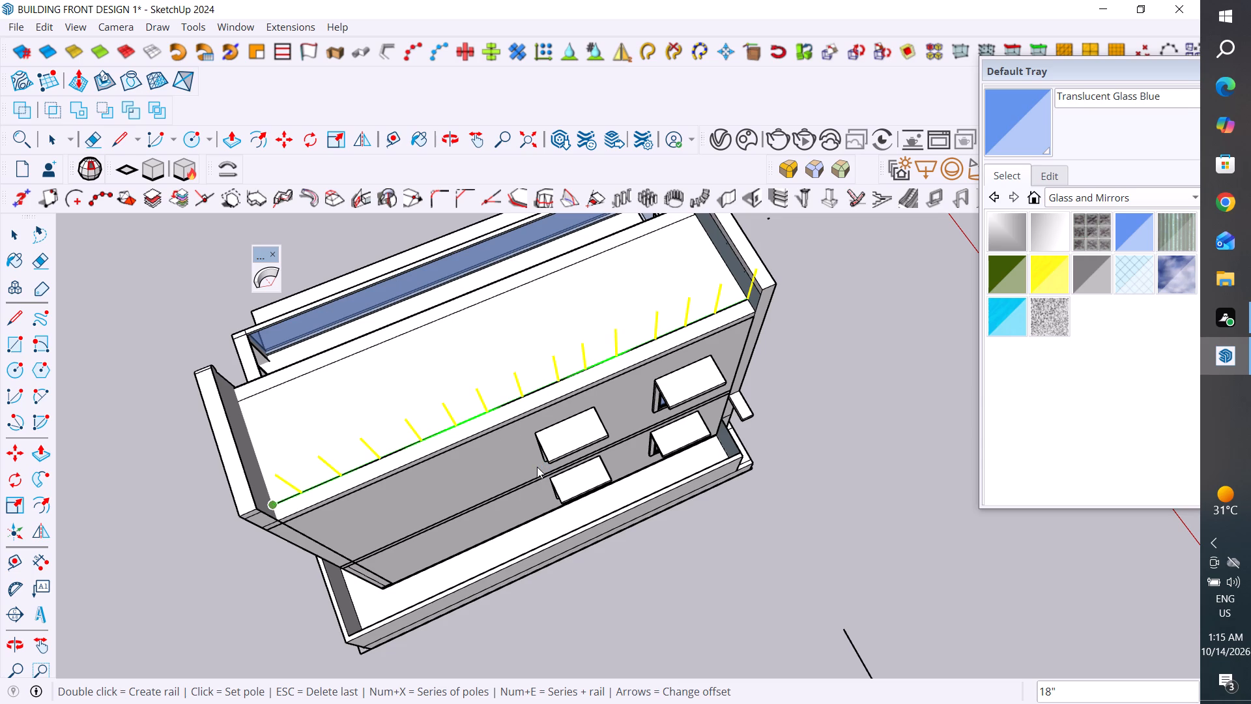
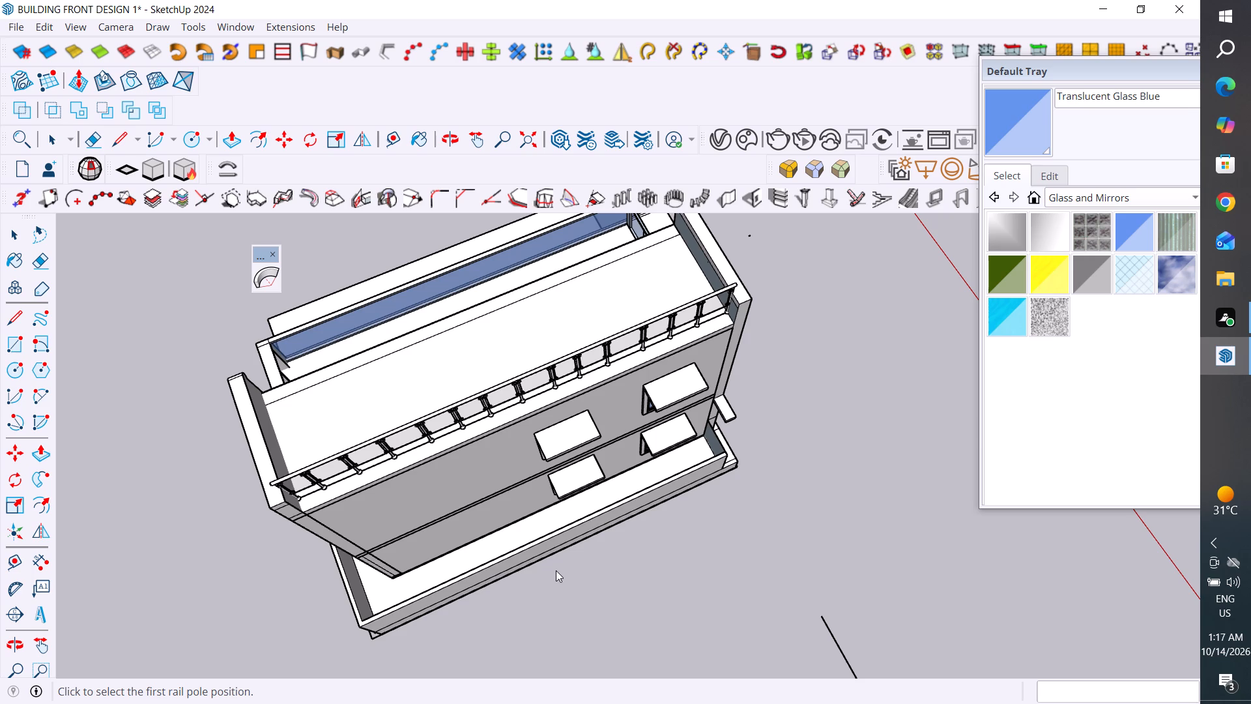
Inspect the finished roof rail from the rear, the end parapets and the balcony side of the building.
scroll(551, 473, down, 3)
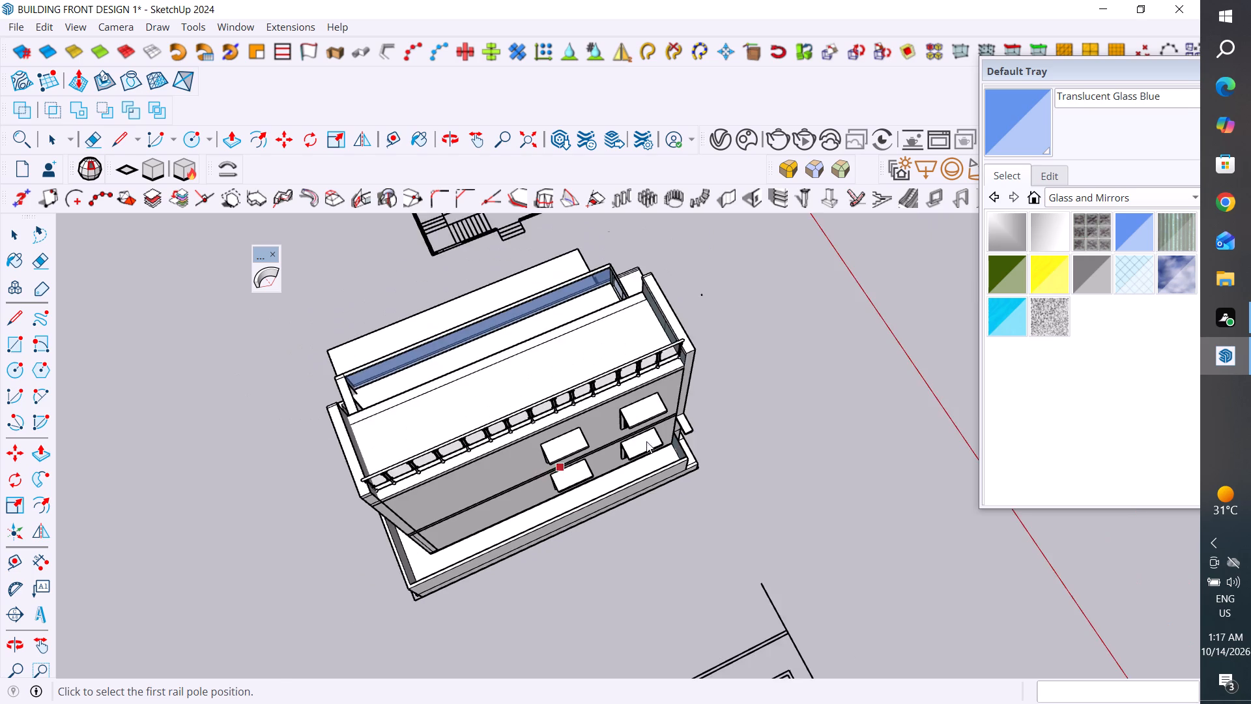
middle_drag(642, 435, 436, 249)
scroll(725, 271, up, 2)
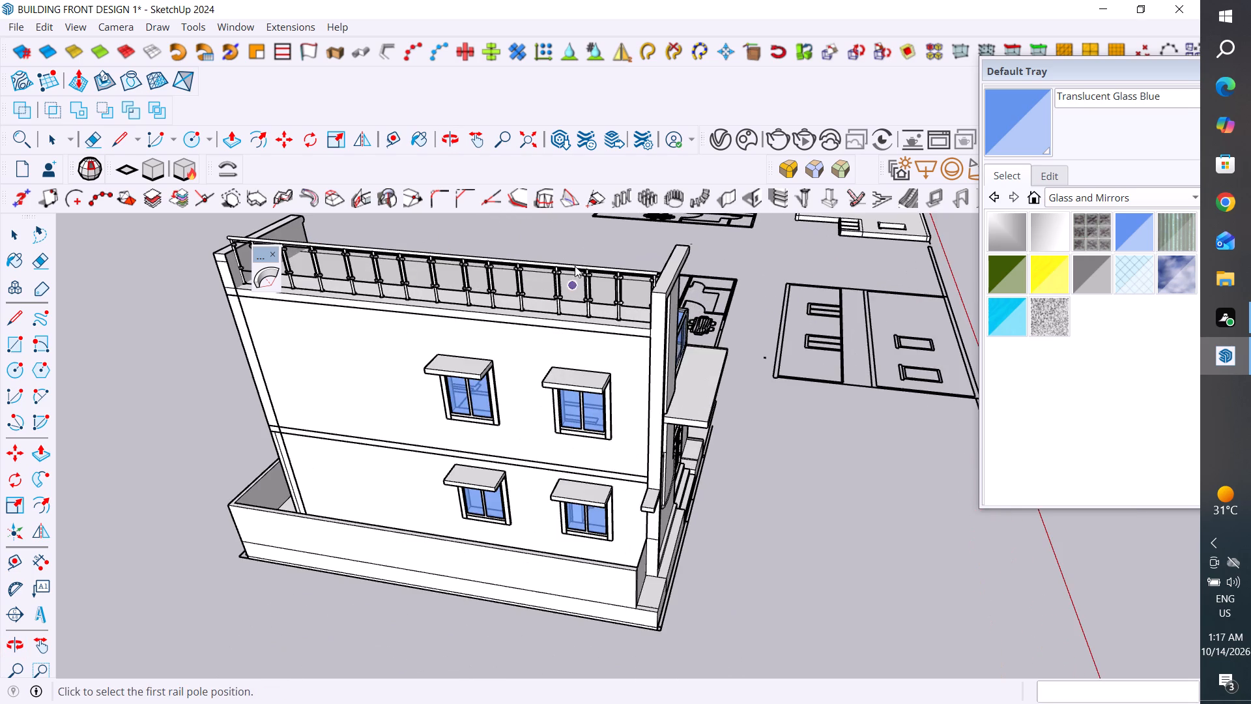
scroll(575, 267, up, 3)
middle_drag(588, 284, 252, 312)
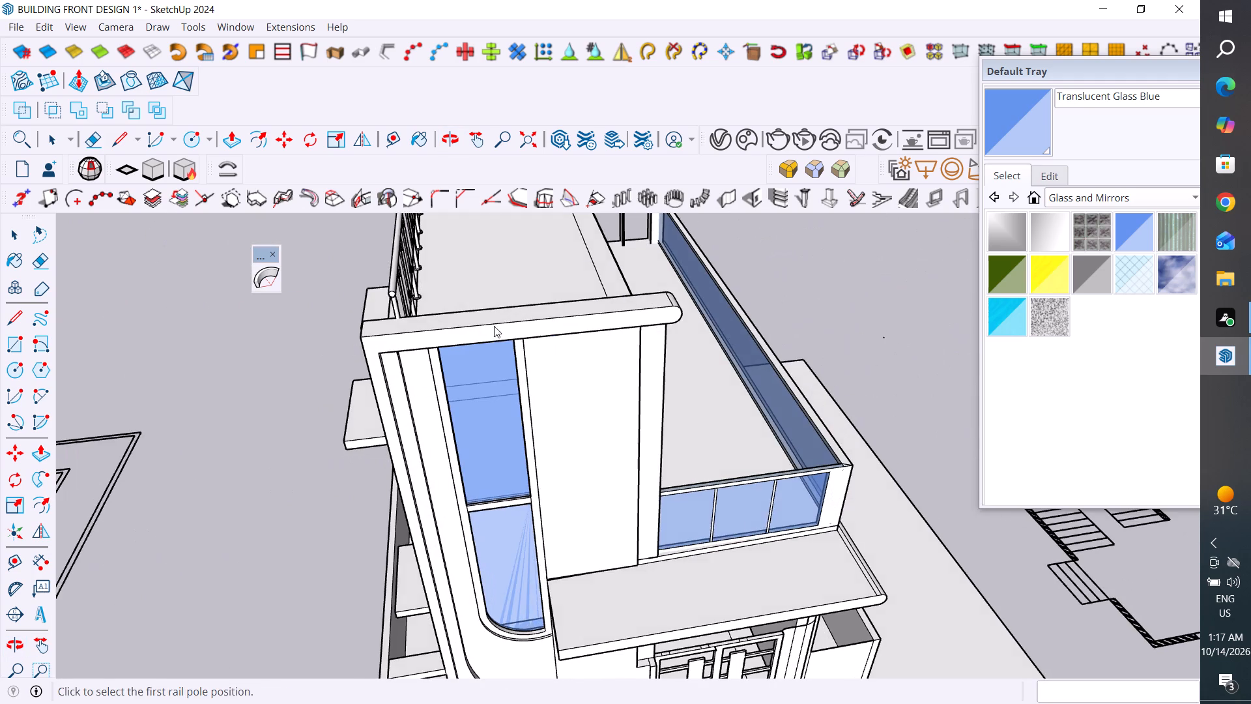
scroll(483, 379, down, 4)
middle_drag(633, 426, 345, 566)
scroll(531, 515, down, 5)
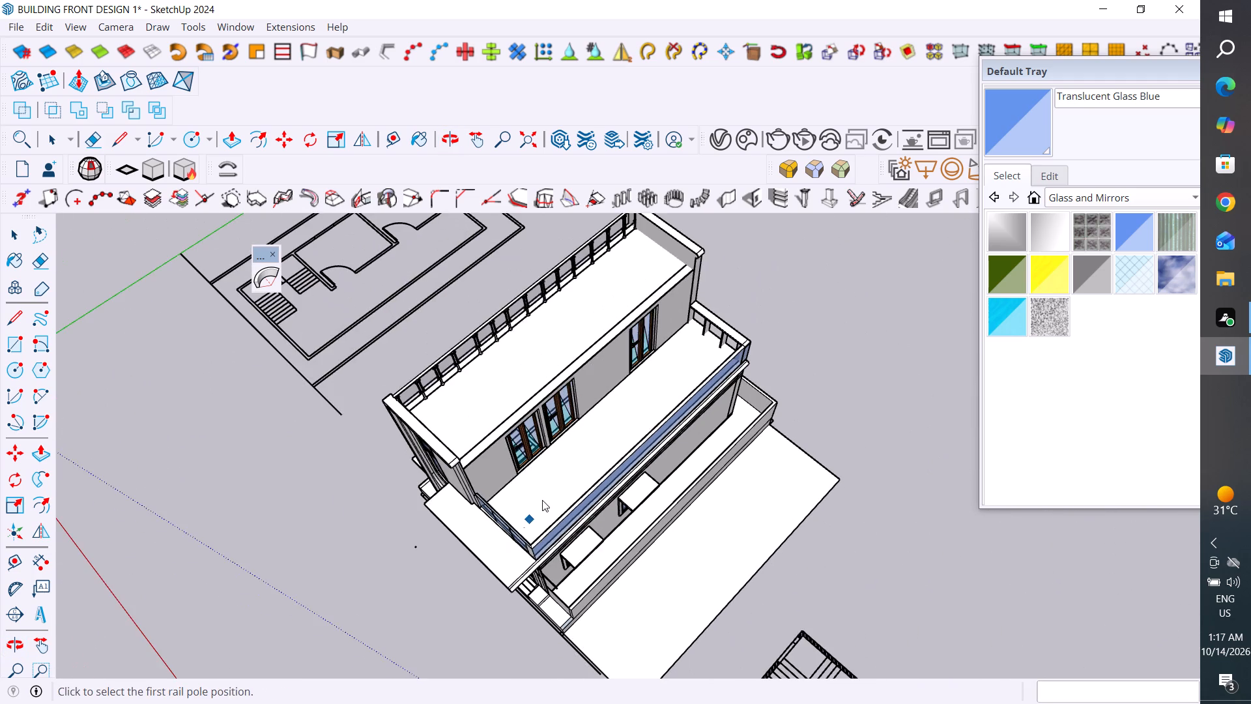
middle_drag(537, 336, 479, 223)
scroll(536, 254, up, 4)
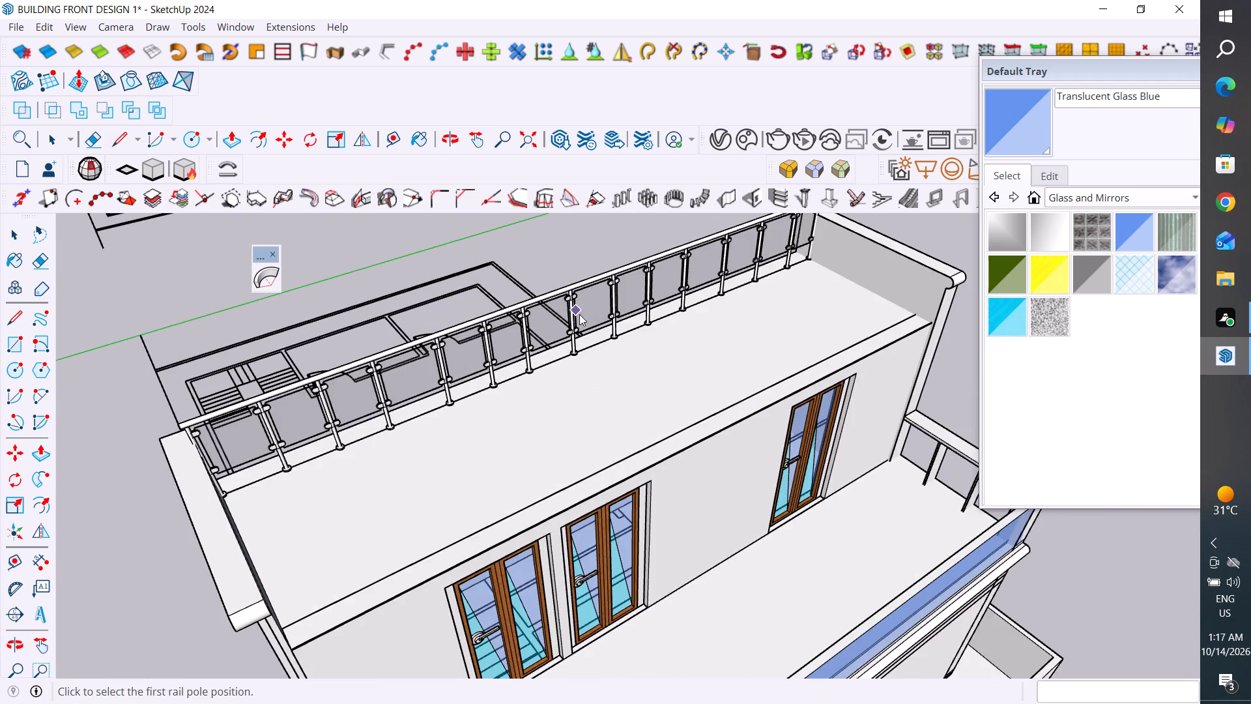
middle_drag(579, 314, 547, 268)
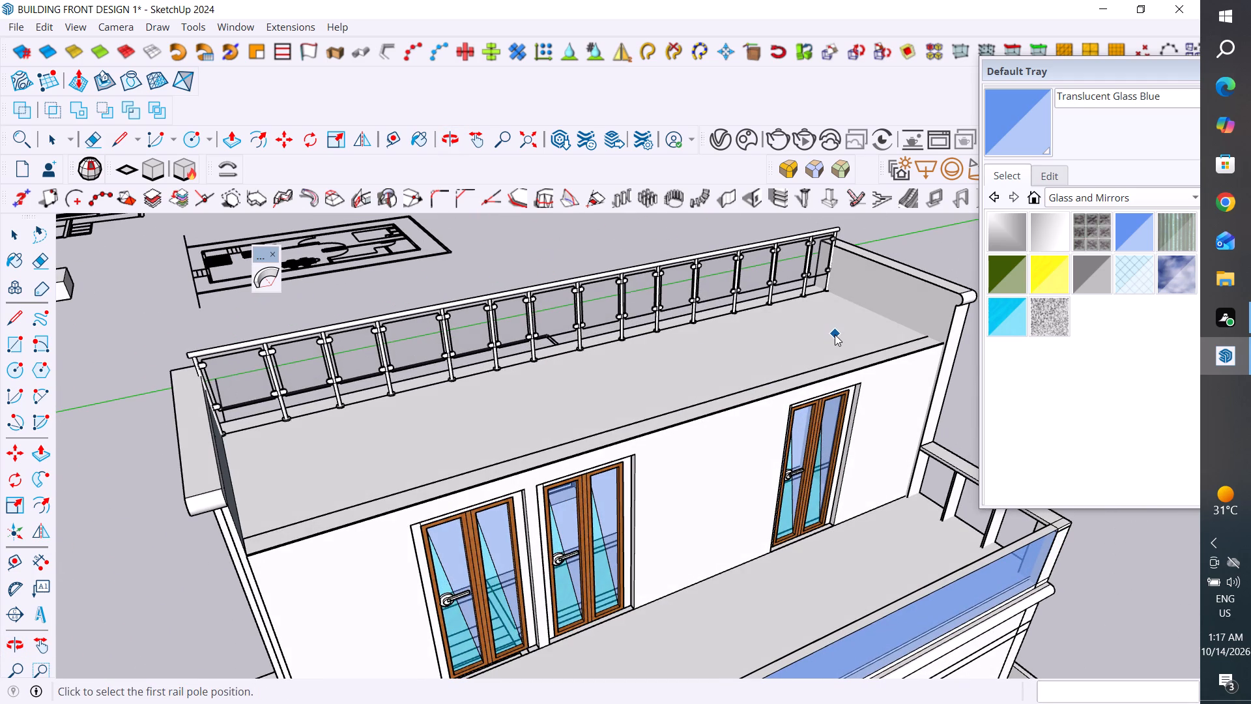
scroll(835, 334, down, 3)
scroll(697, 349, down, 4)
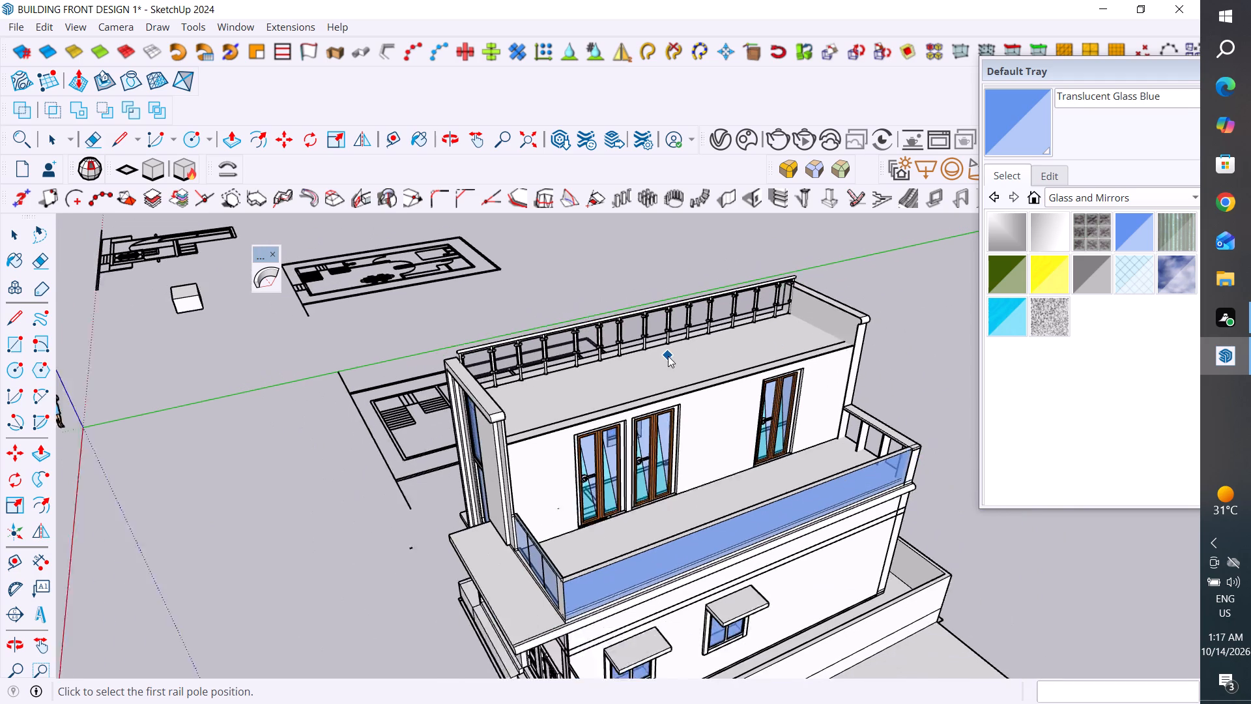
scroll(818, 432, up, 2)
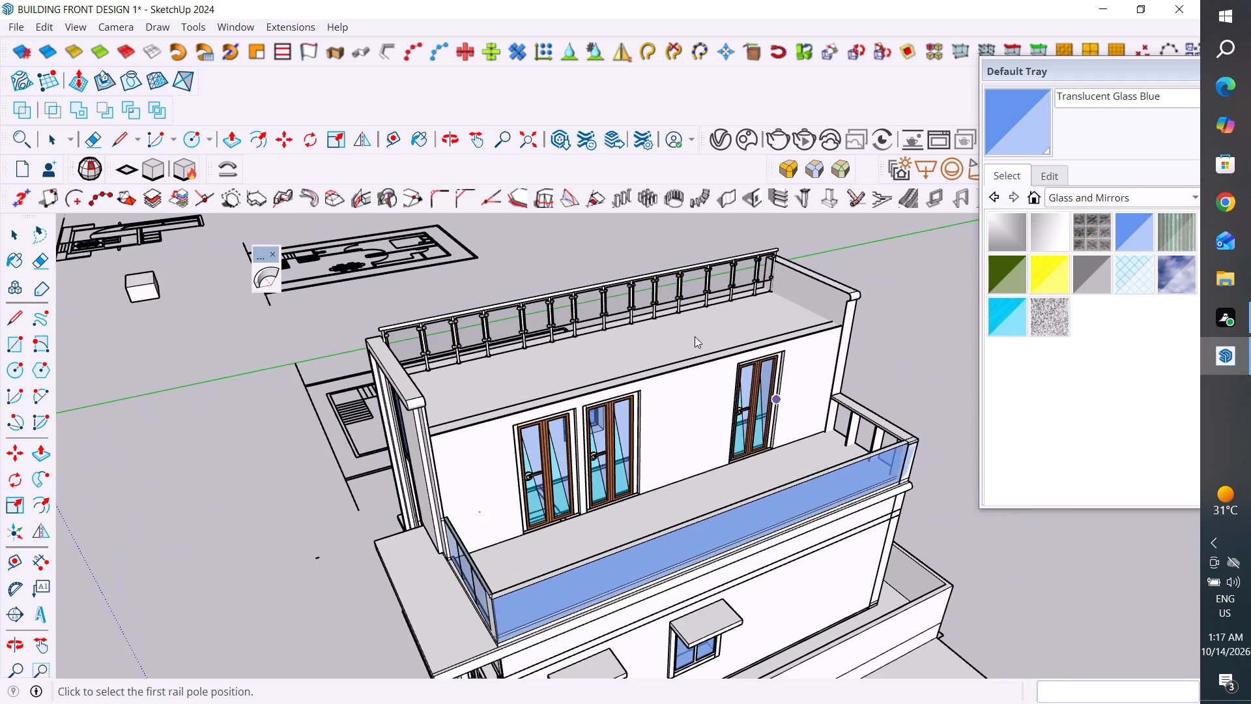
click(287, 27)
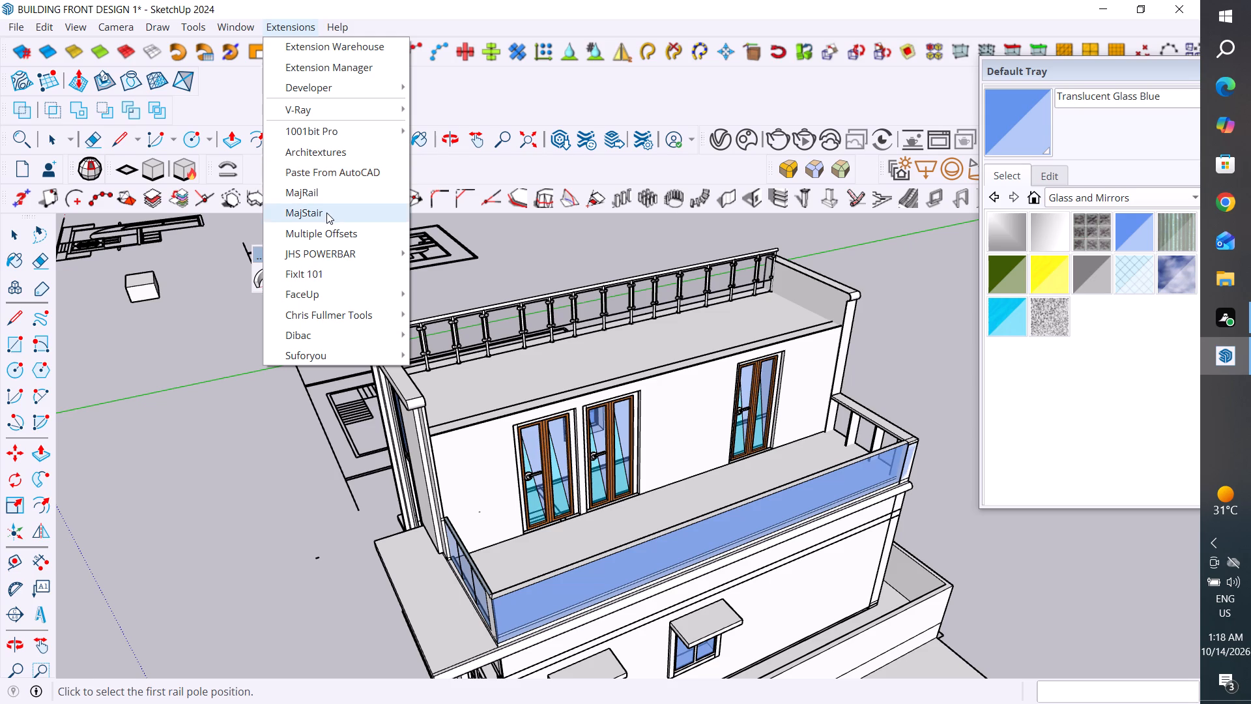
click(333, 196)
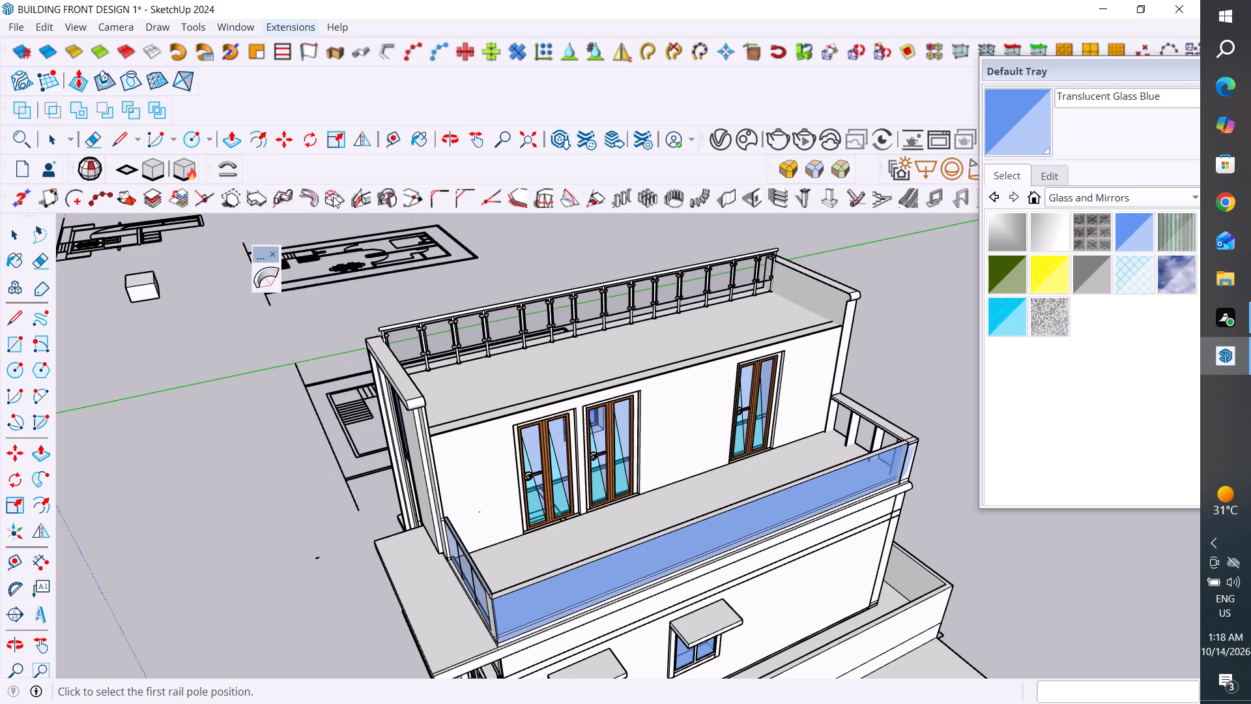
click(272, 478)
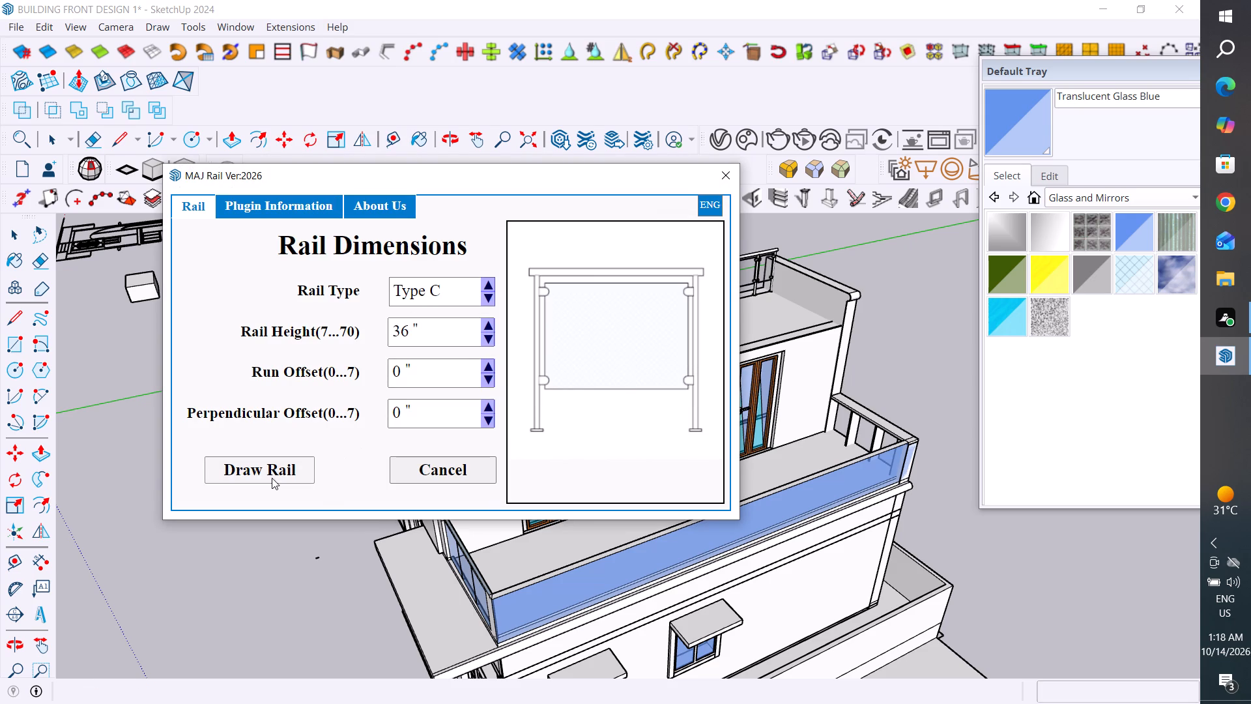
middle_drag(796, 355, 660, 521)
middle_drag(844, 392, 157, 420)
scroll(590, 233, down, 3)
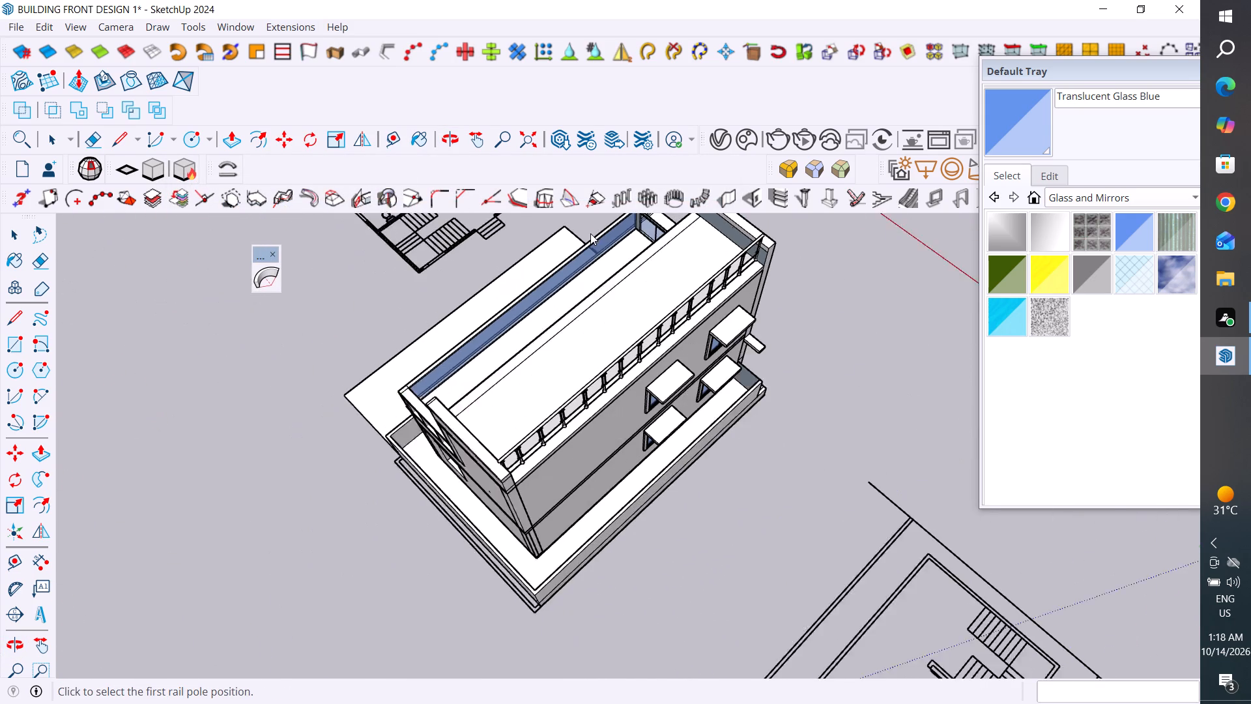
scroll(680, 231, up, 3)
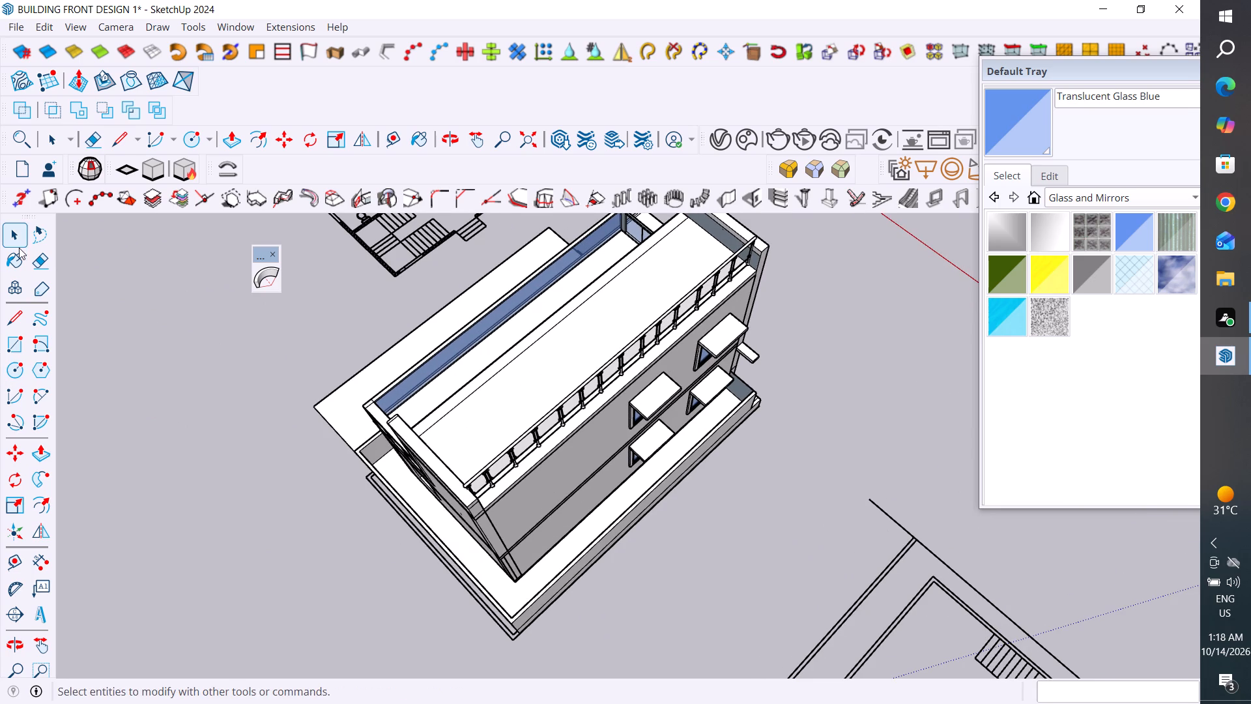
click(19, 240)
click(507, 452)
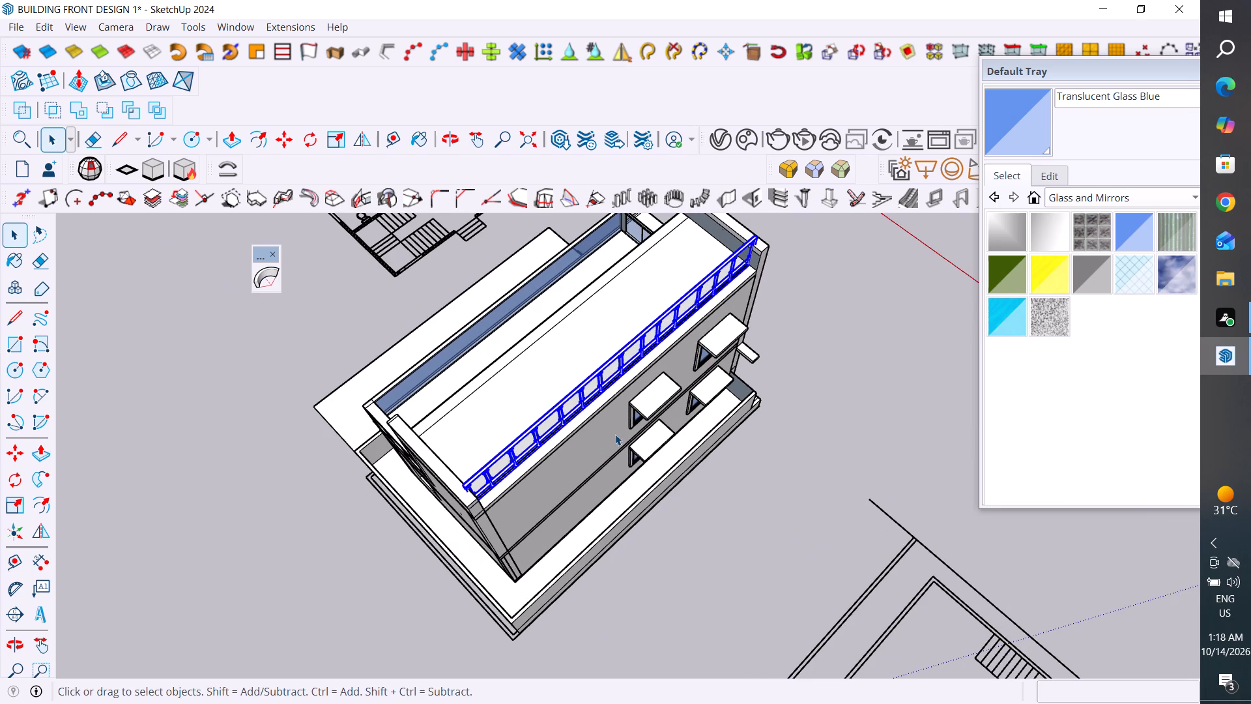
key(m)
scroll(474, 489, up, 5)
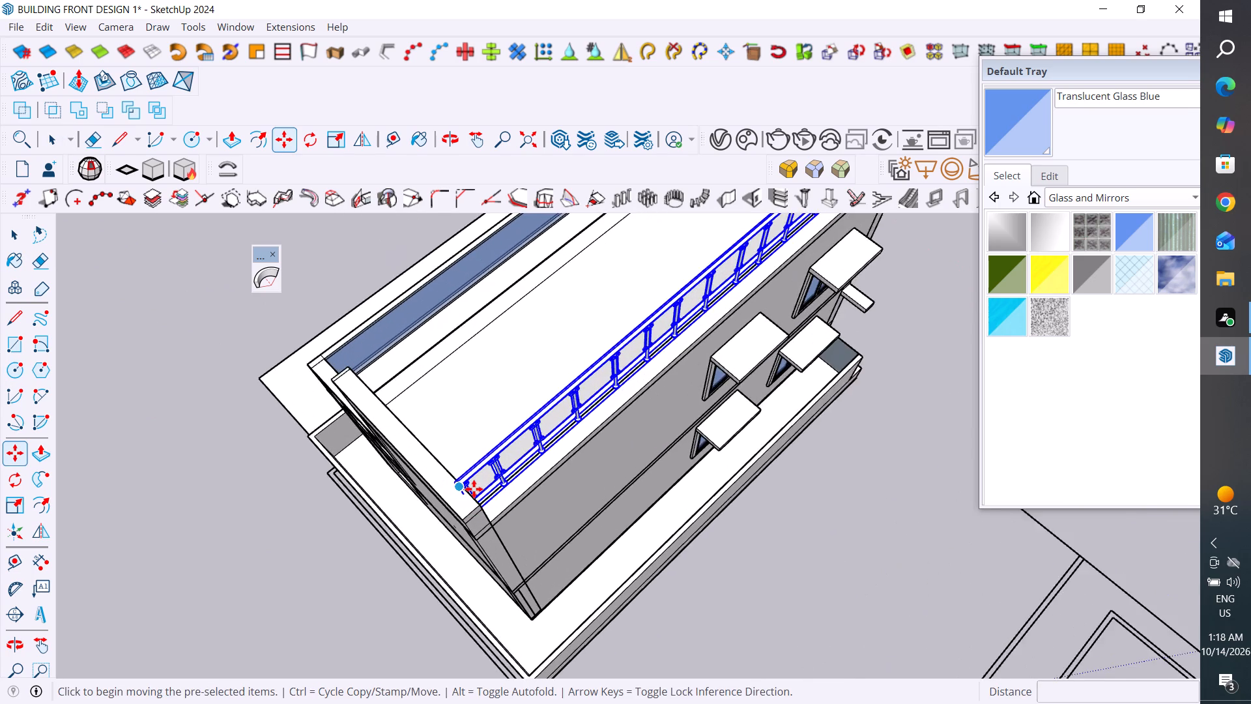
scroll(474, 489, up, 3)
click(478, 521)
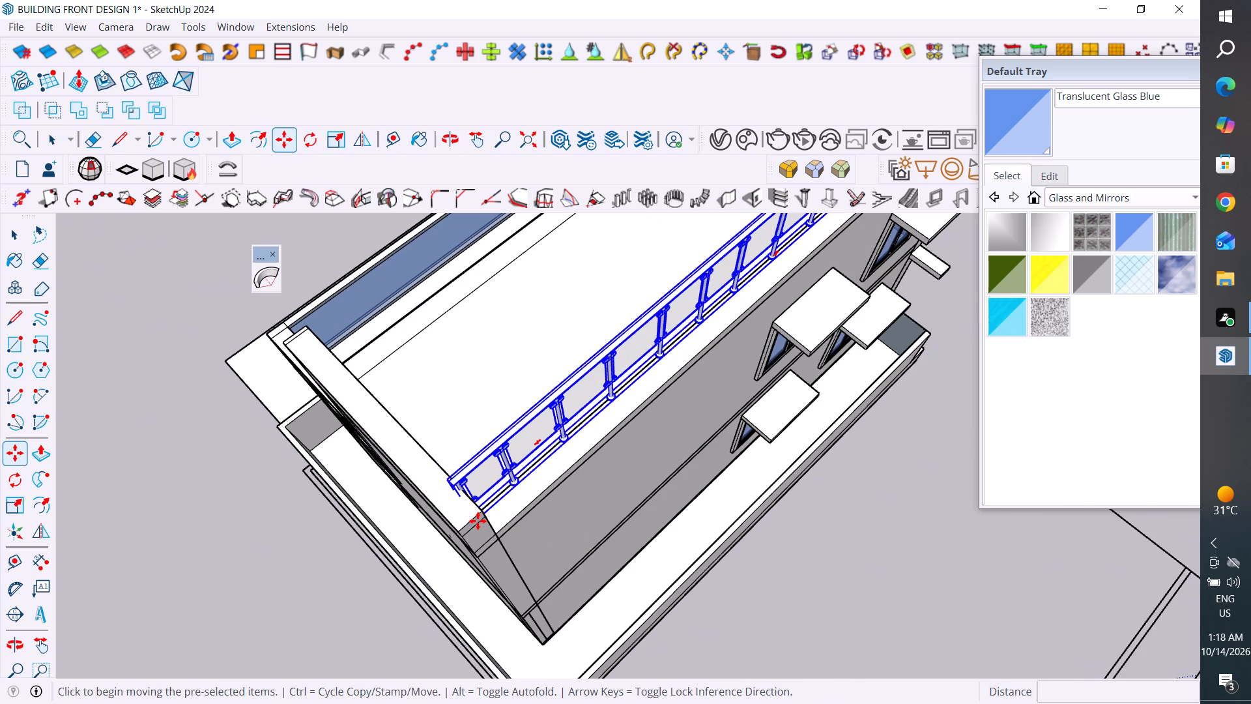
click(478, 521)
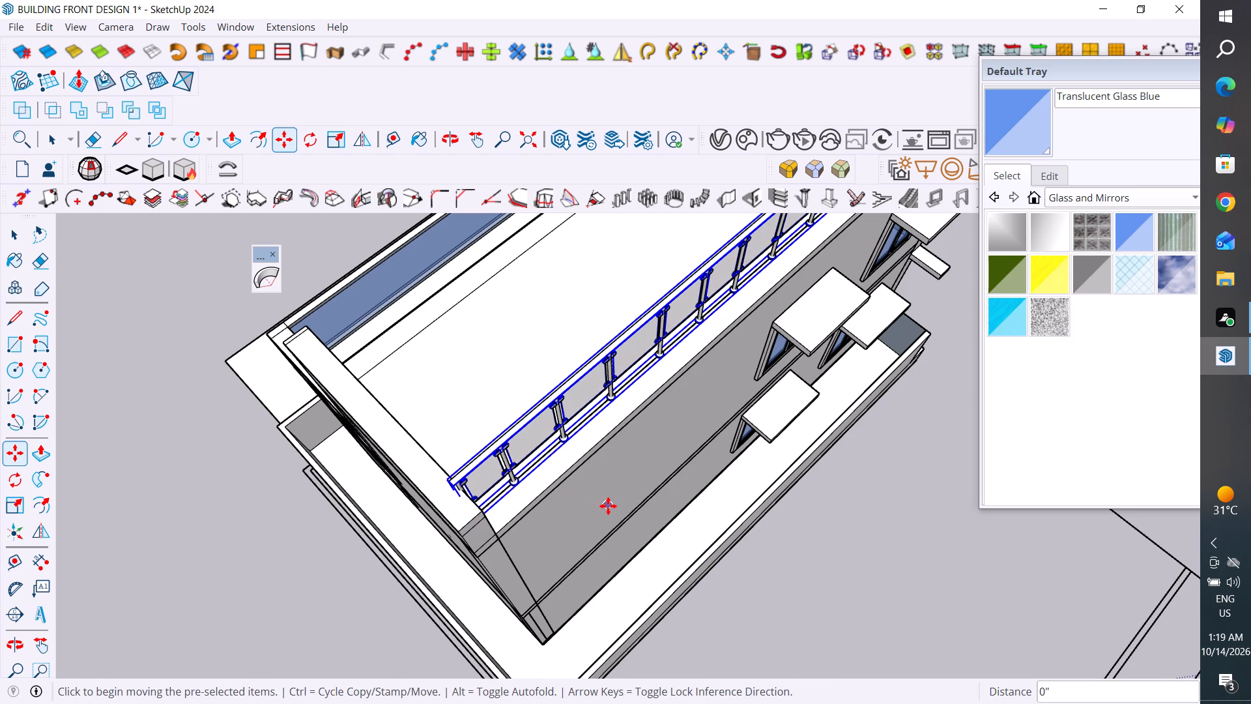
Copy the Type C roof rail about 73" across the flat roof to the edge above the balcony doors.
scroll(608, 506, down, 5)
middle_drag(614, 457, 983, 411)
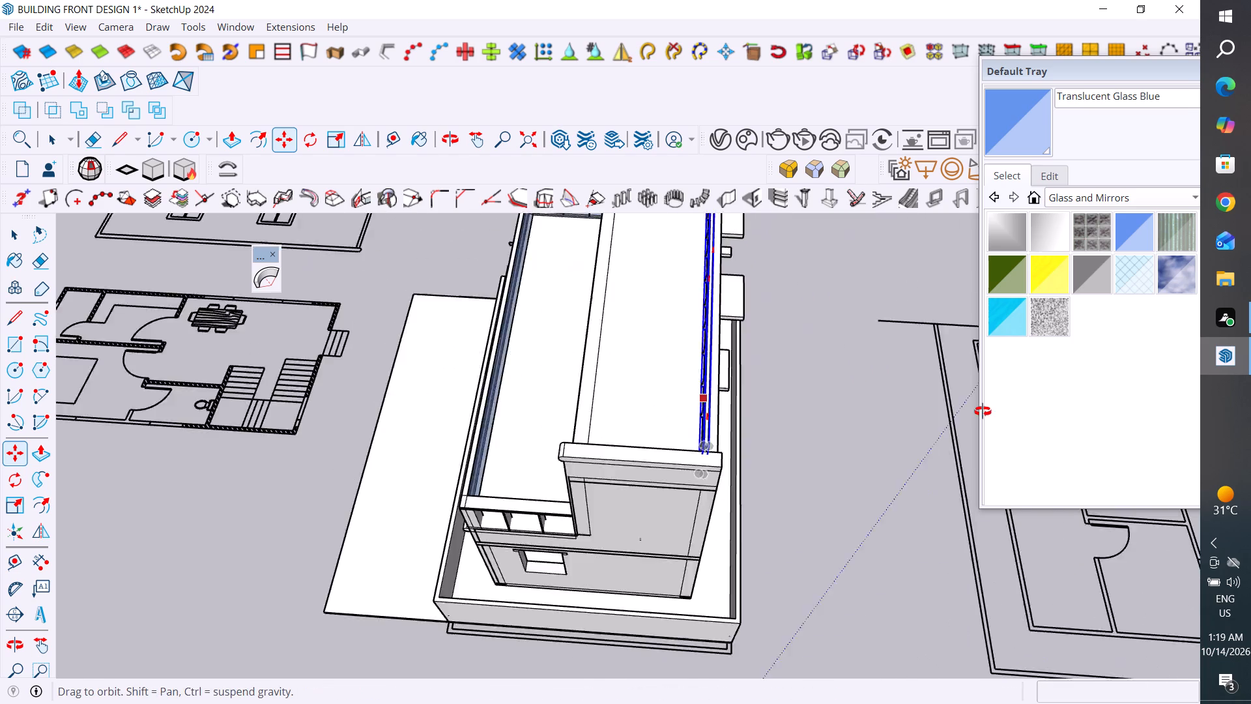
middle_drag(983, 411, 996, 411)
scroll(654, 478, down, 5)
scroll(628, 331, down, 6)
scroll(590, 259, down, 5)
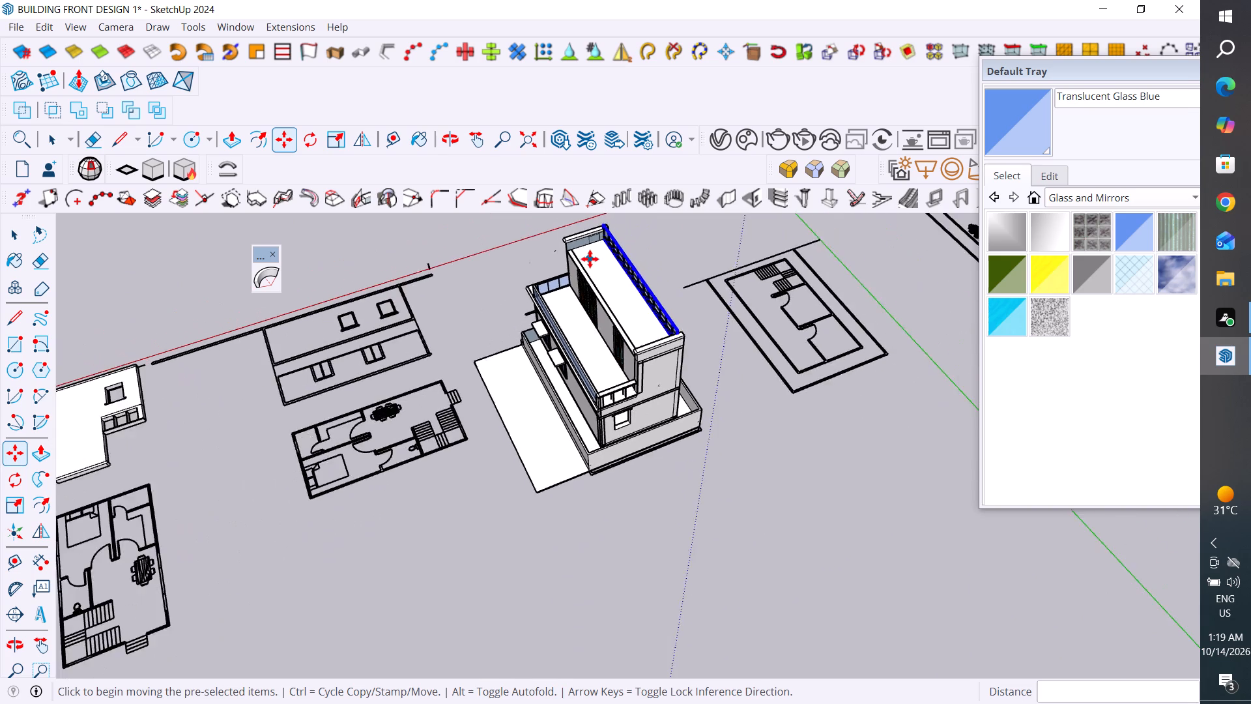
scroll(590, 259, down, 5)
scroll(592, 222, up, 20)
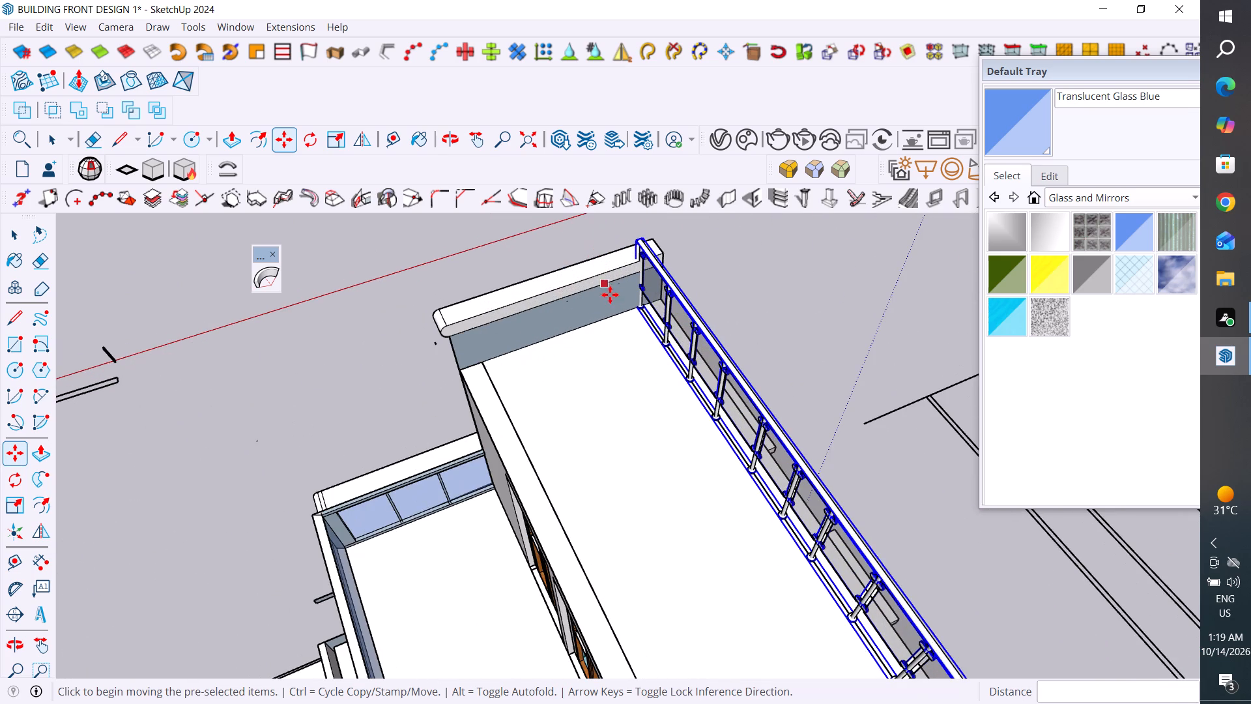
click(22, 242)
click(767, 260)
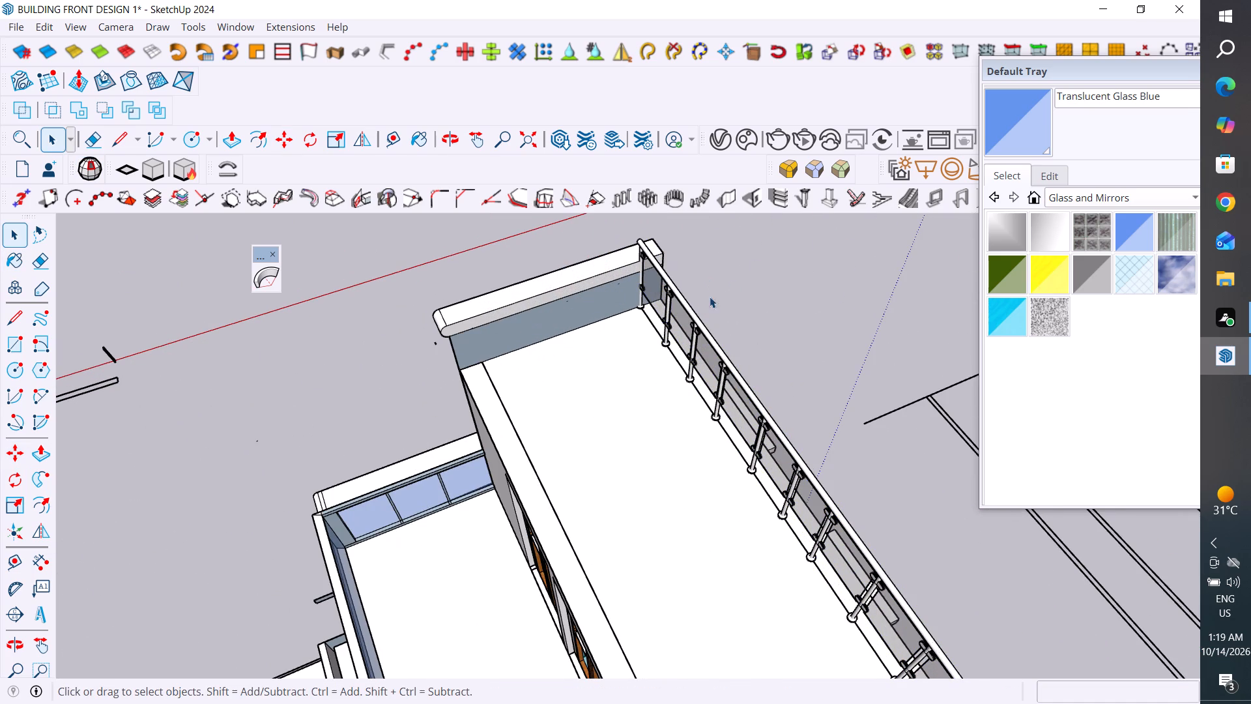
click(667, 276)
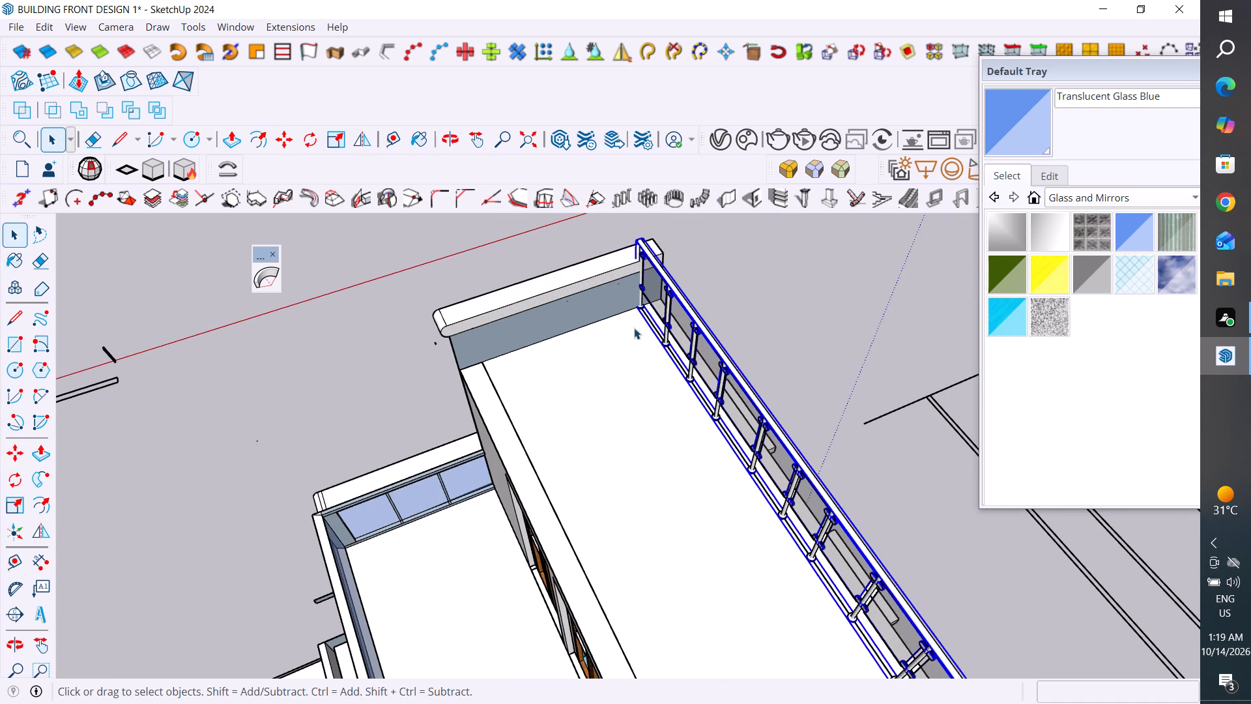
key(m)
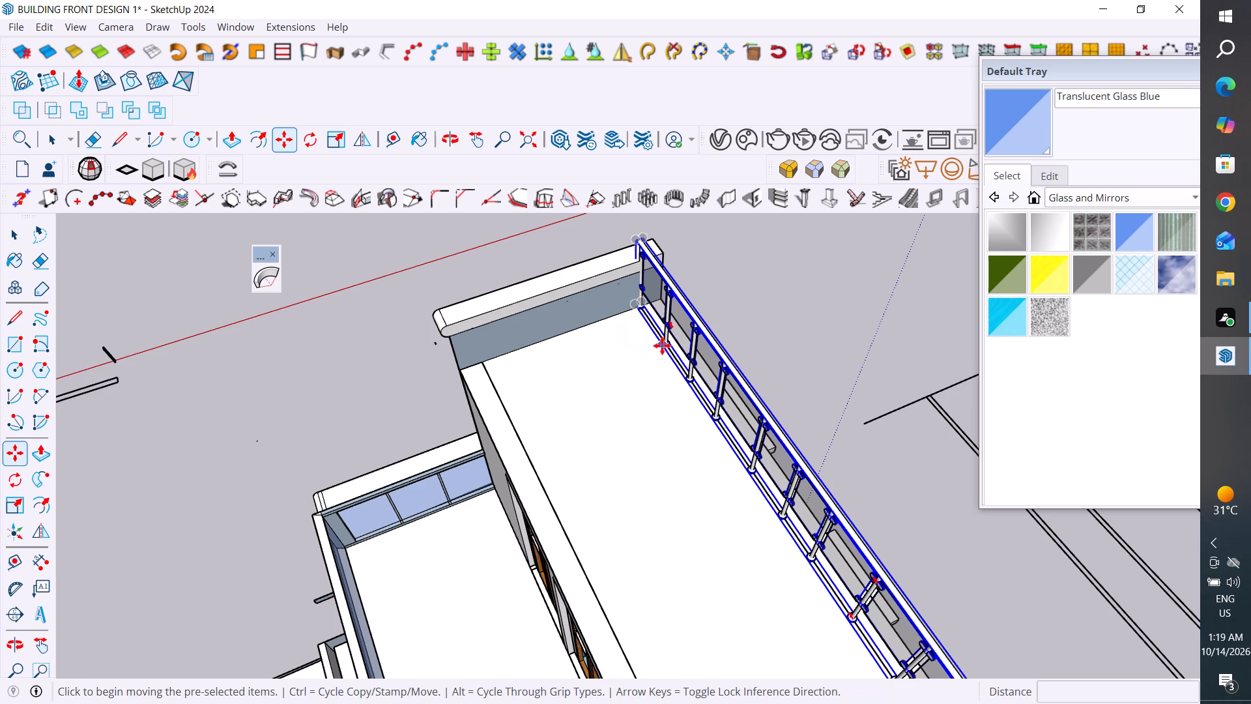
ctrl+click(662, 345)
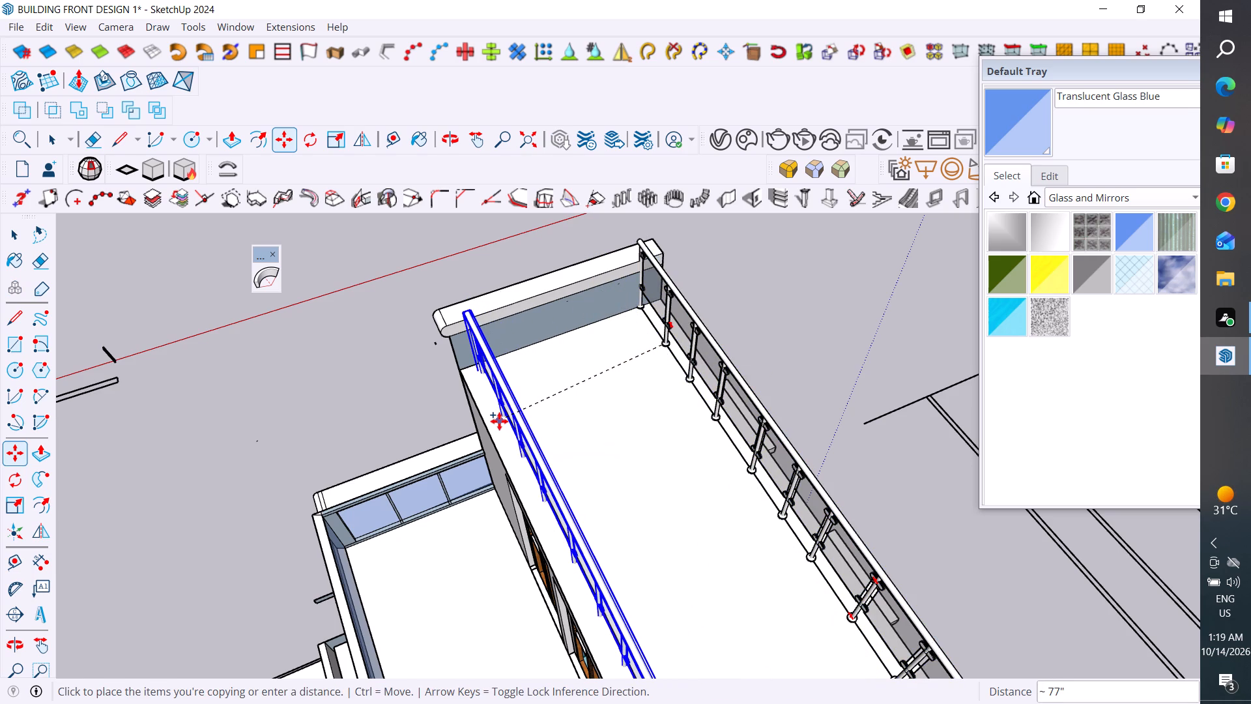
middle_drag(502, 421, 737, 334)
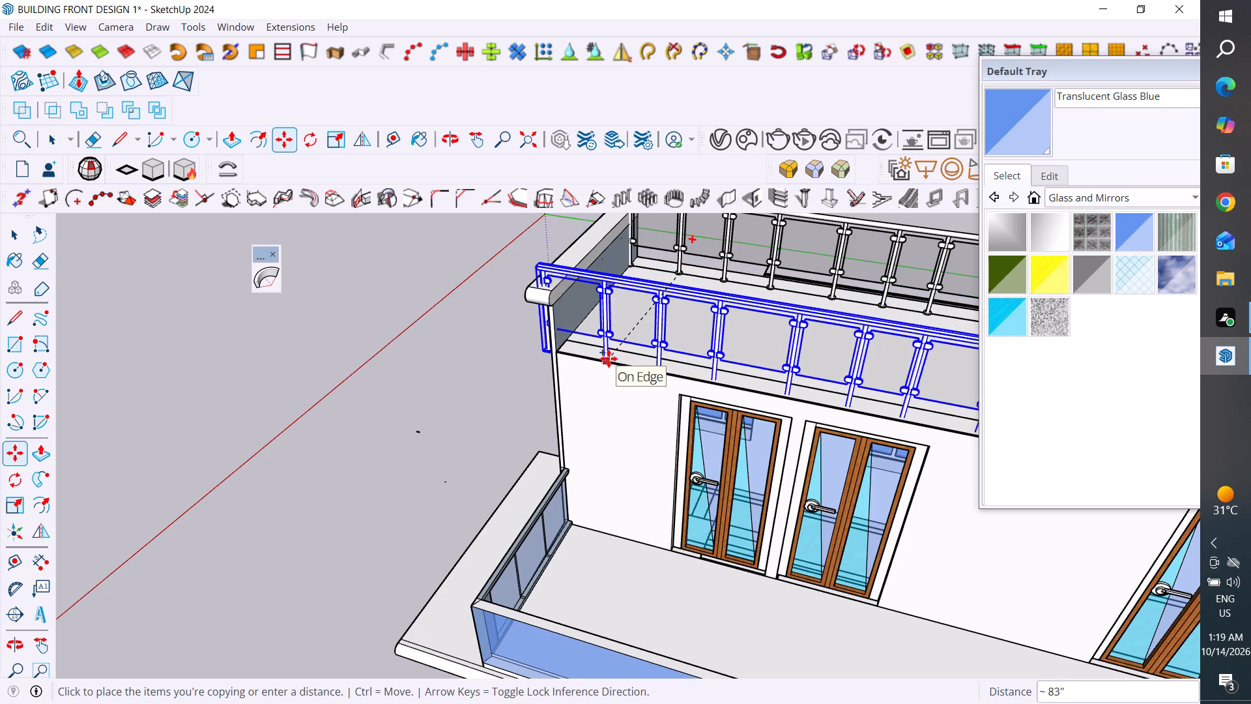
click(622, 355)
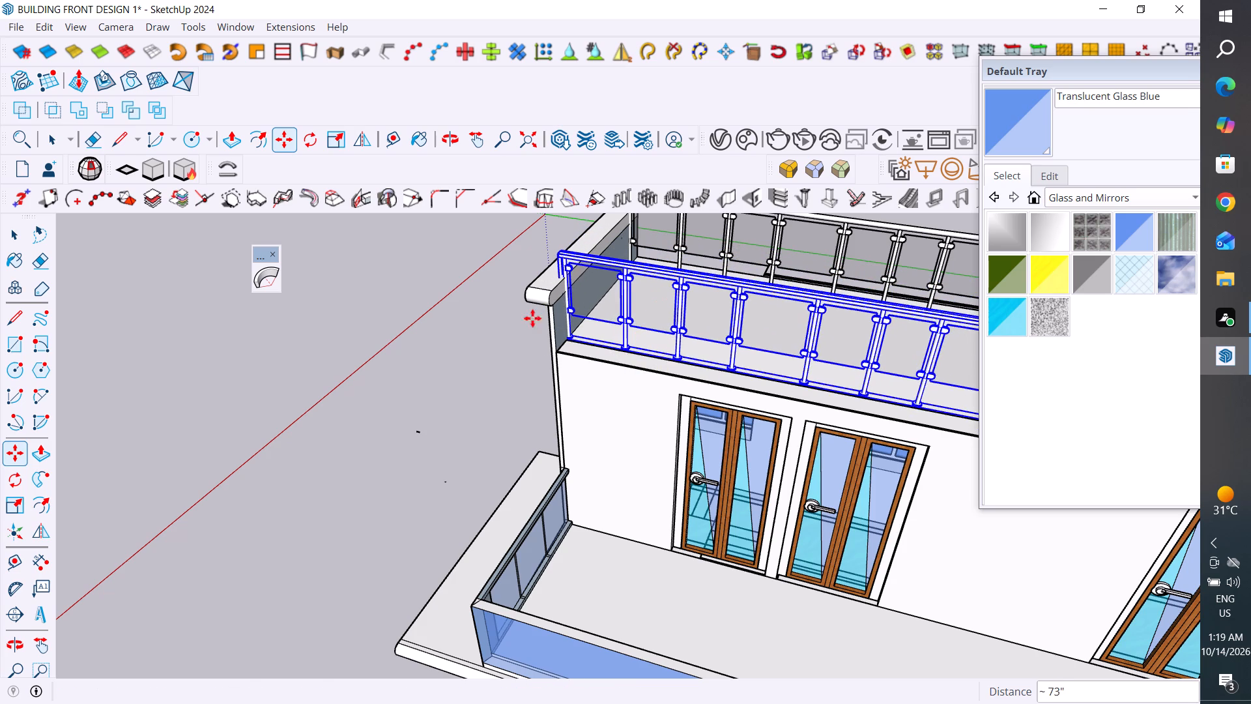
click(13, 241)
click(179, 321)
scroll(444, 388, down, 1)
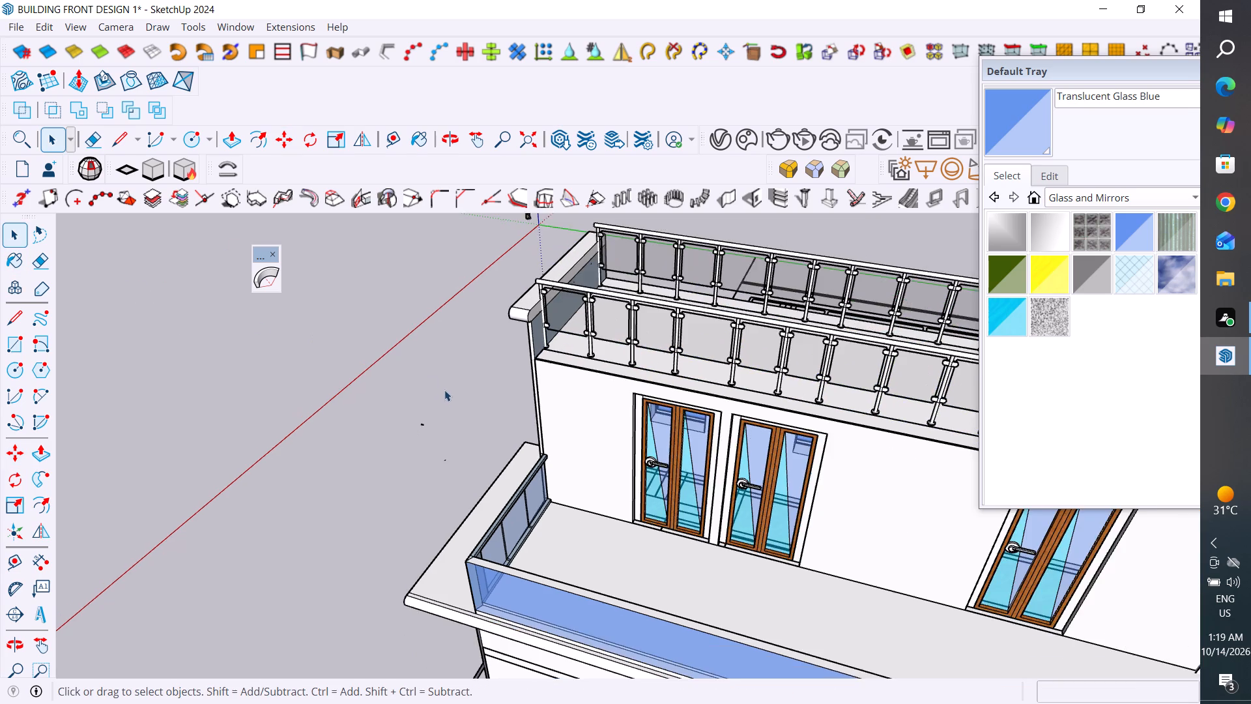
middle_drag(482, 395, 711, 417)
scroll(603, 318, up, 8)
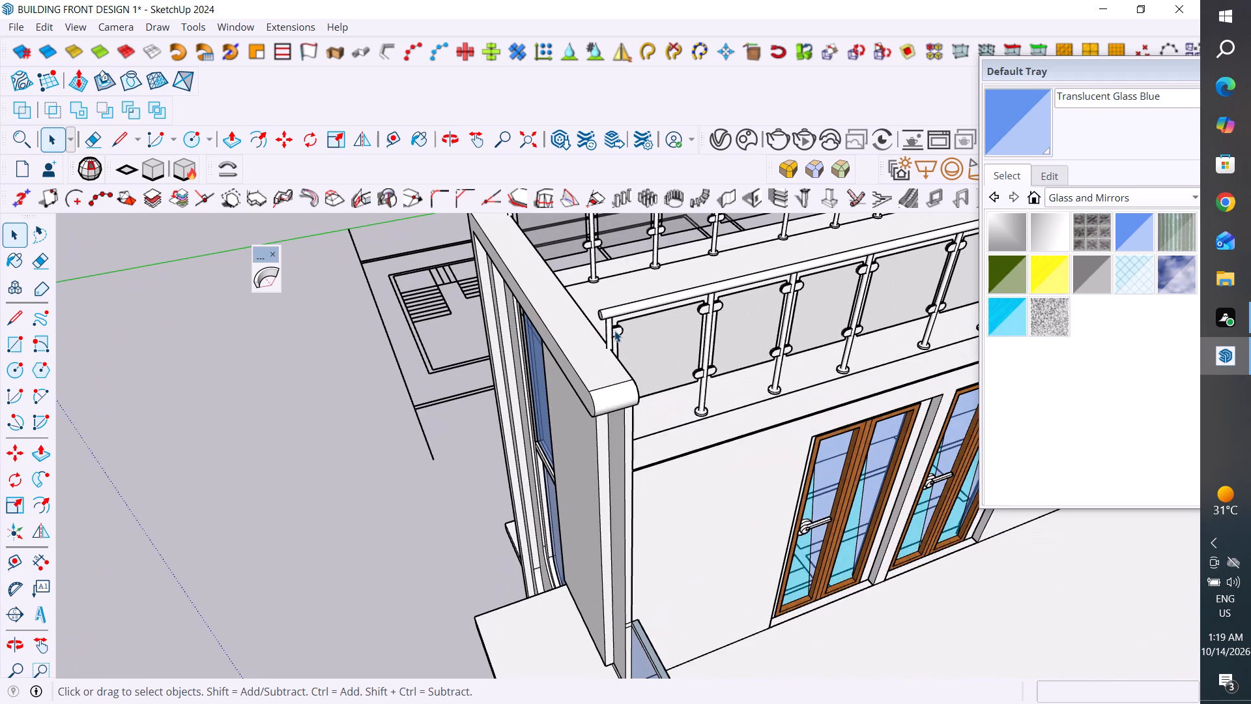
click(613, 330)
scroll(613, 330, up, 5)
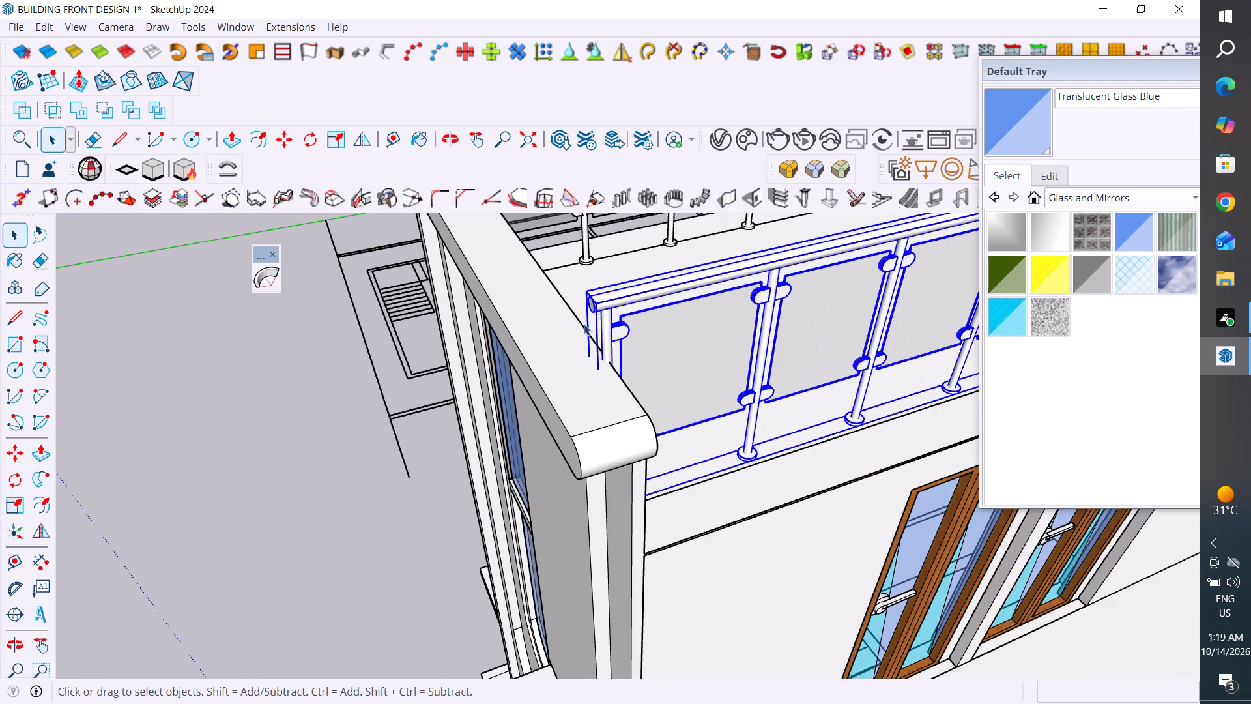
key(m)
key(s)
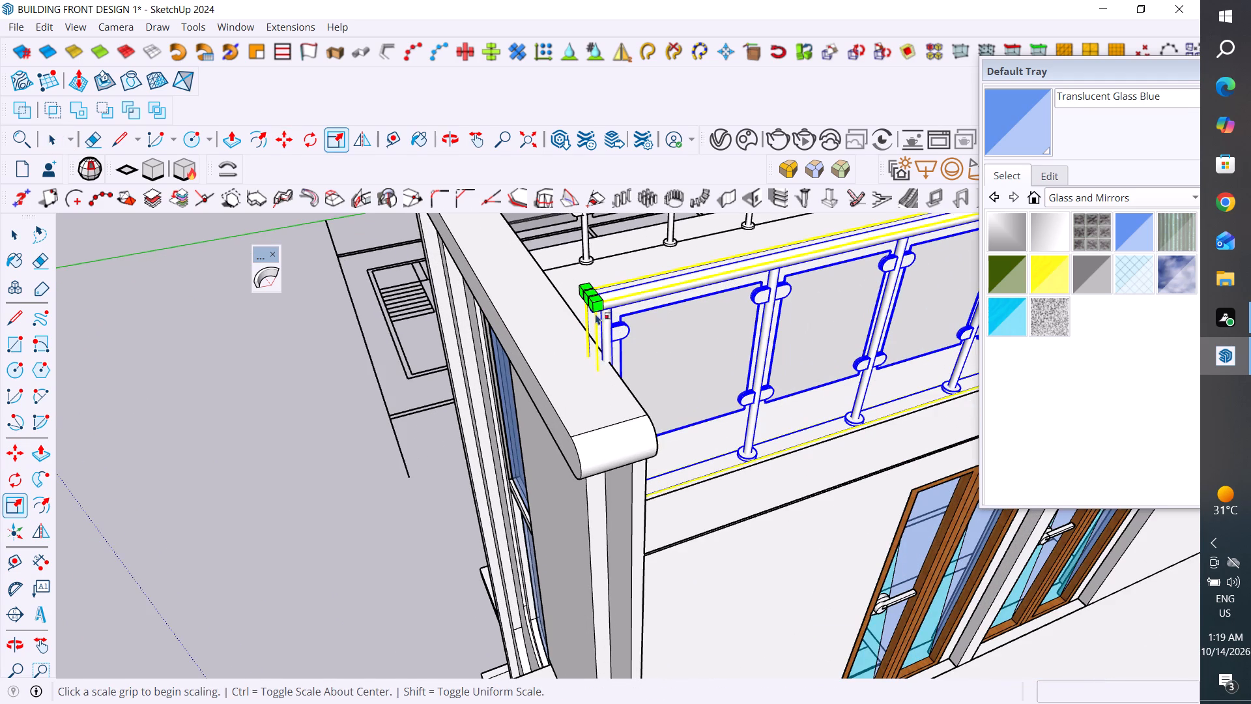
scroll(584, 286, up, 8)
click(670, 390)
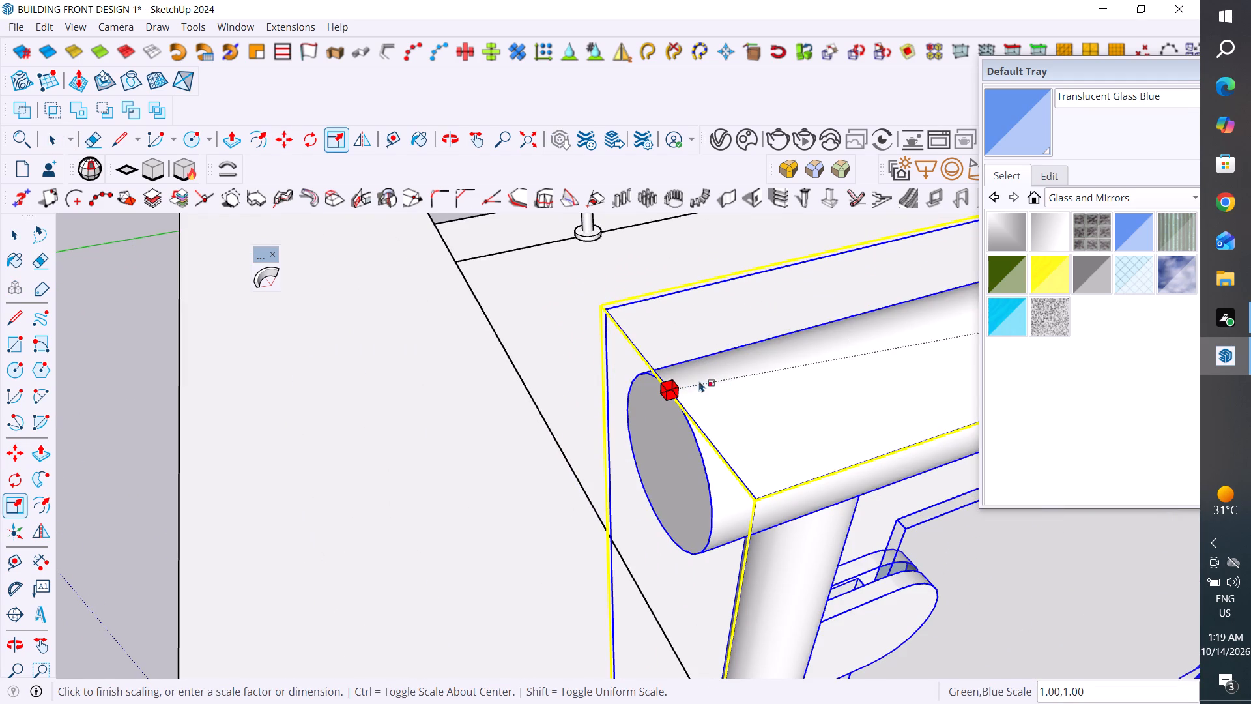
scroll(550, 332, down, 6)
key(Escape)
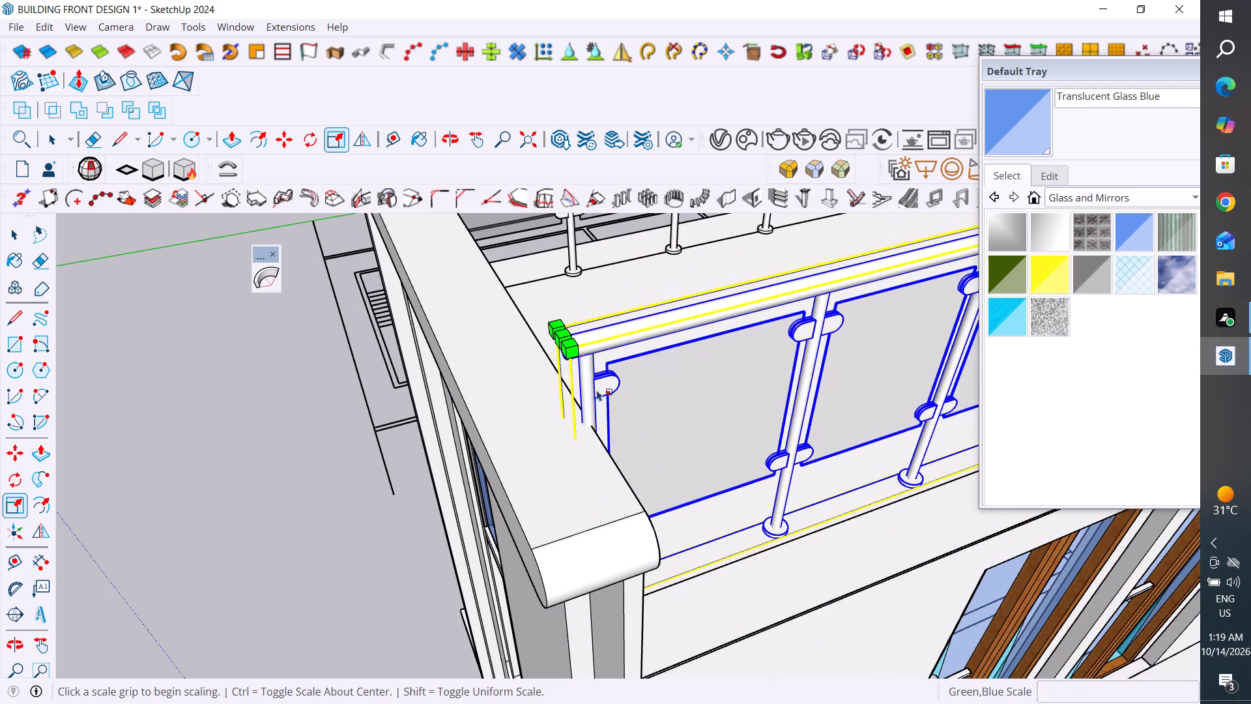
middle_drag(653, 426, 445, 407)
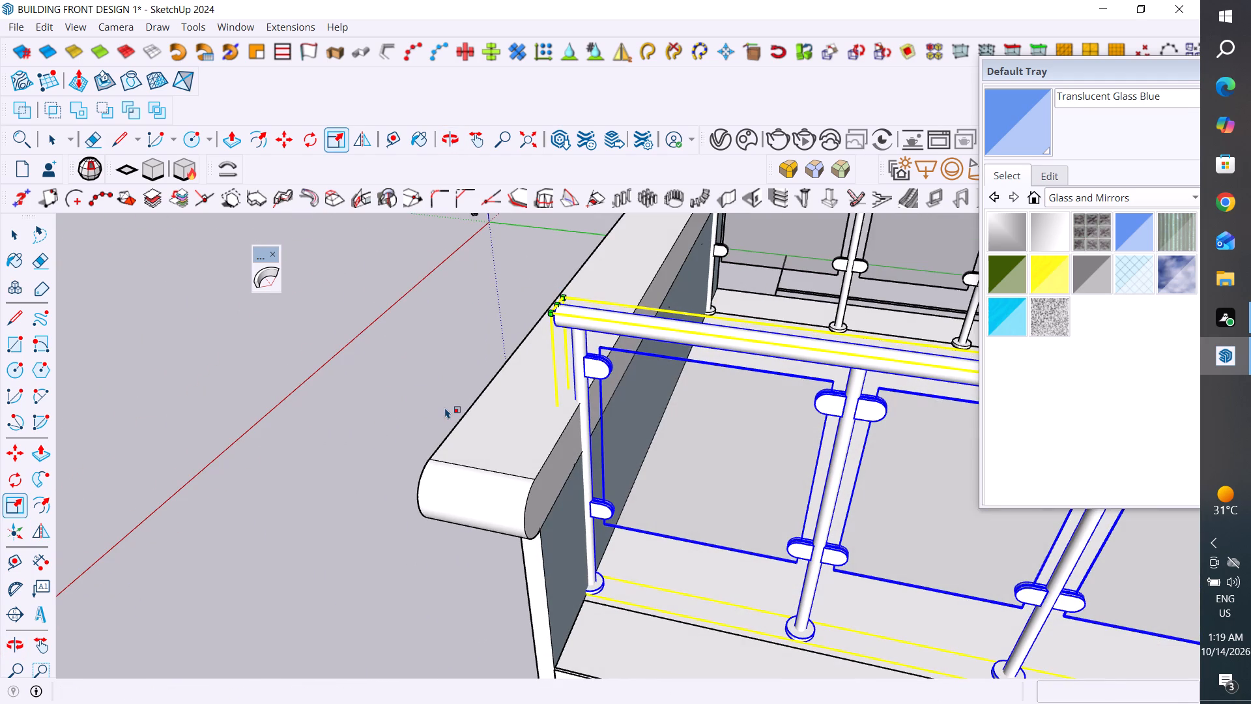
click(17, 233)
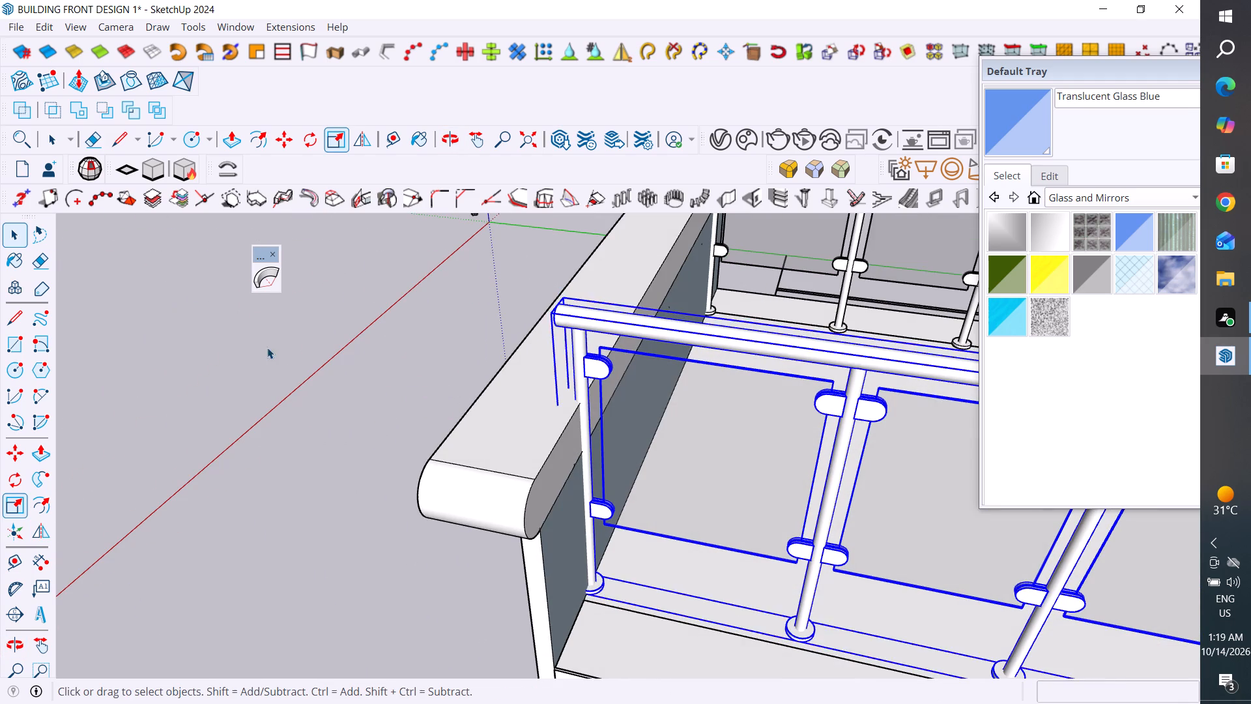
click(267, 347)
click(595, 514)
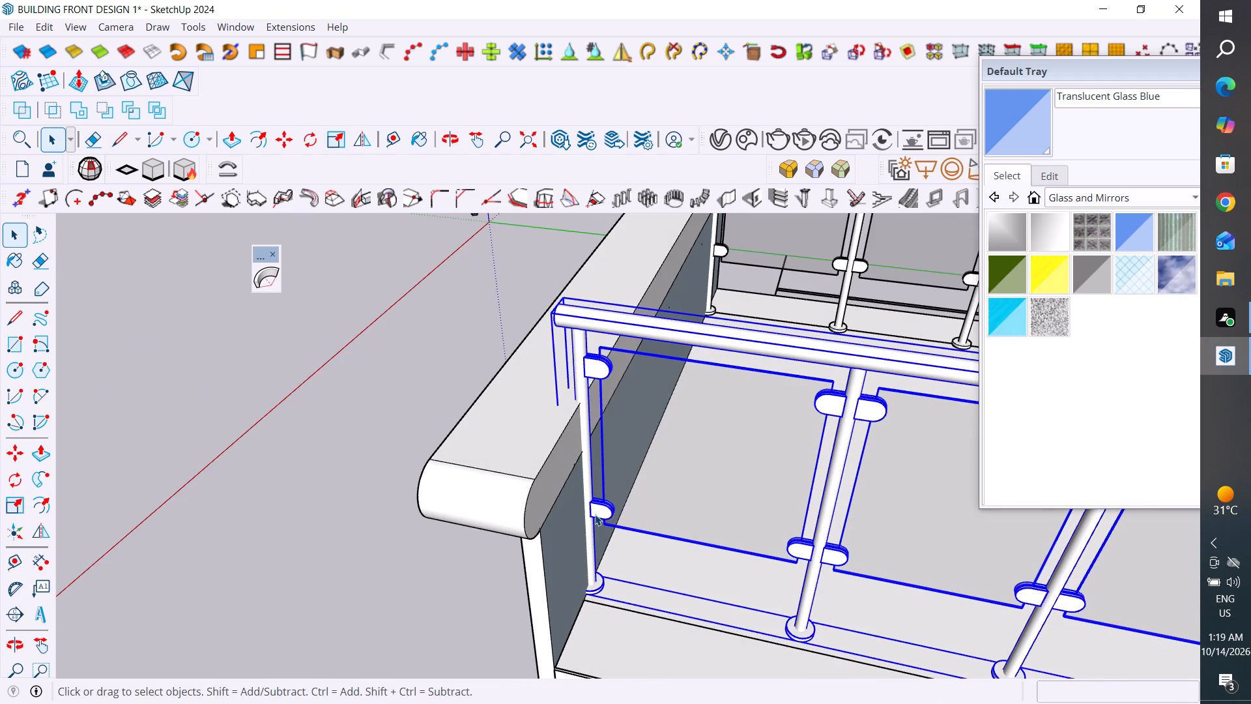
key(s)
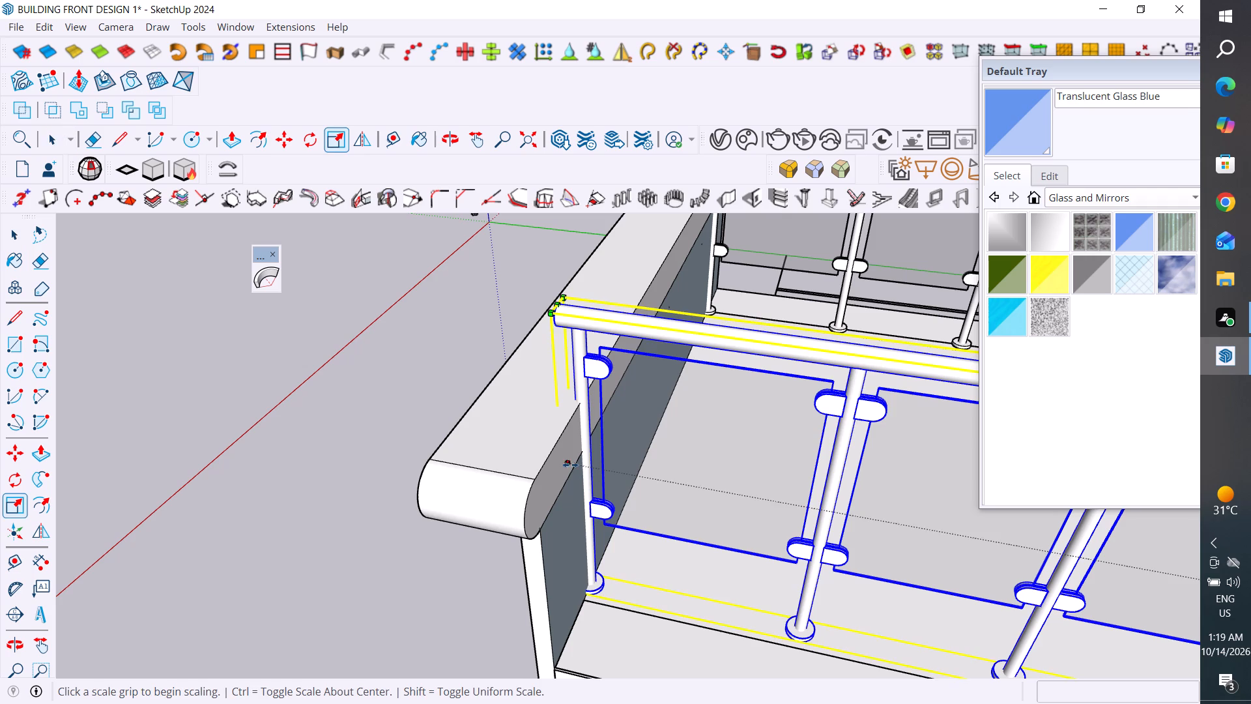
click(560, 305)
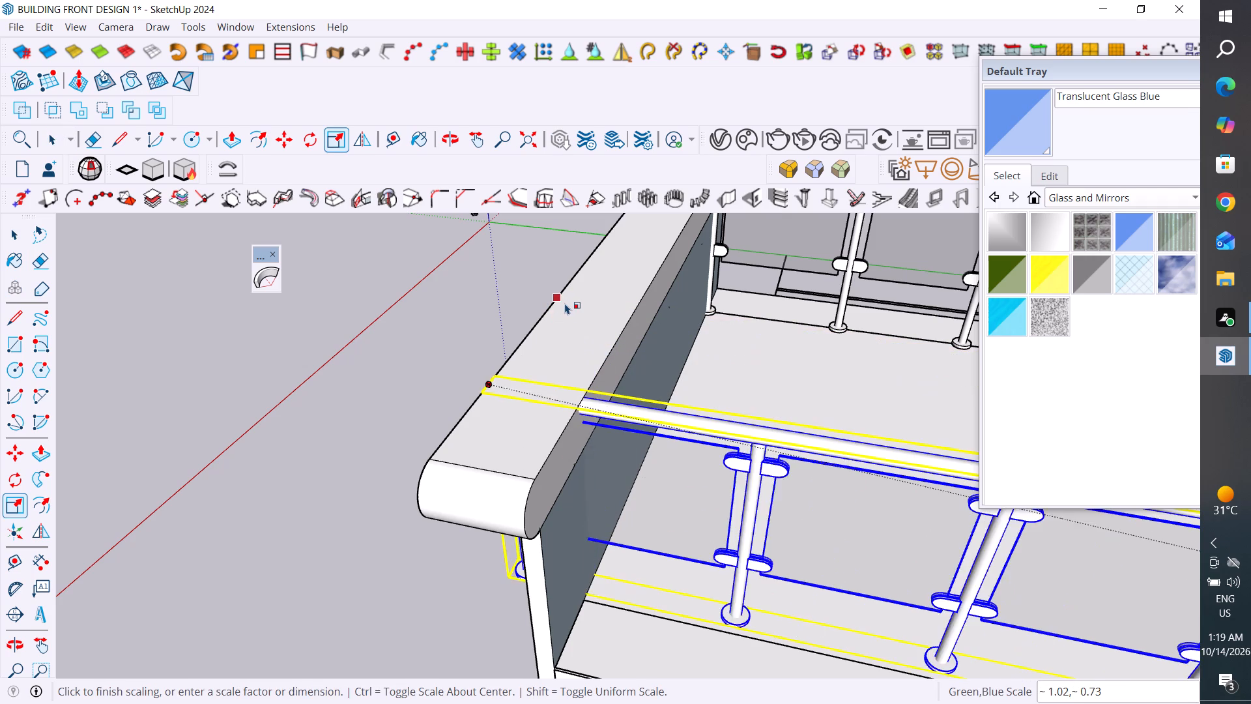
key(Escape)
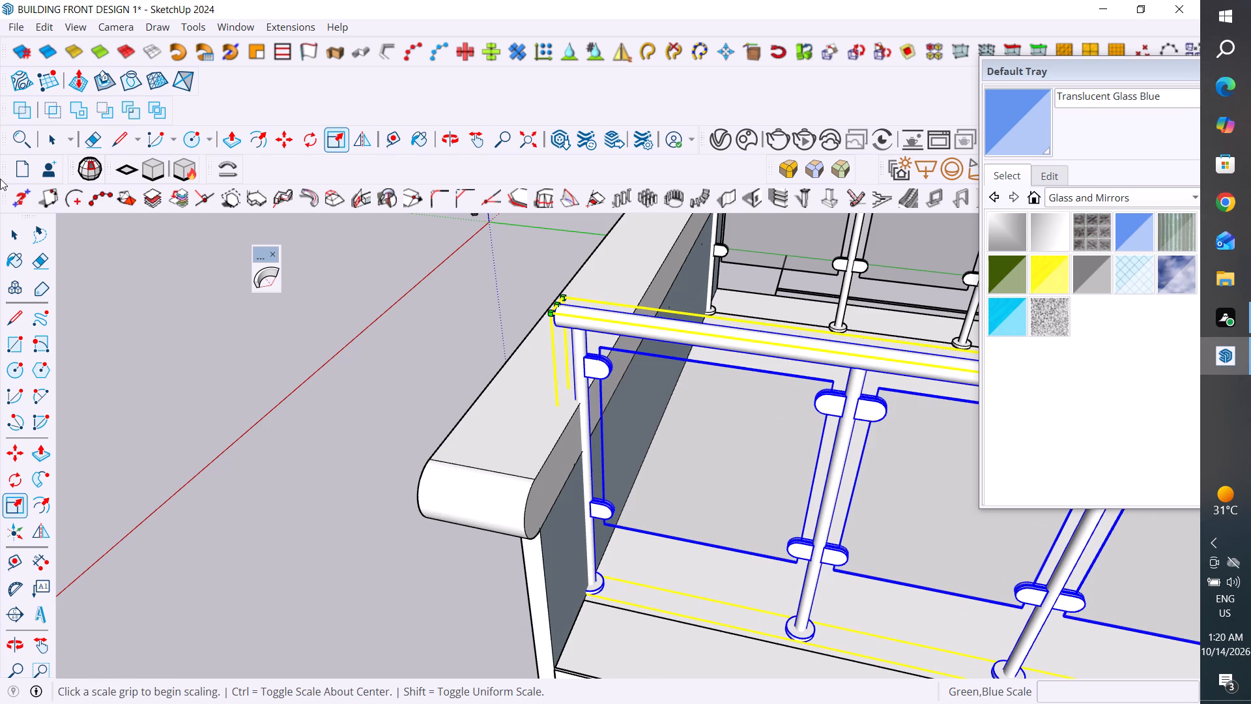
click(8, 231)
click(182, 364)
Inspect both roof rails and the building front from low and high viewpoints.
scroll(397, 463, down, 11)
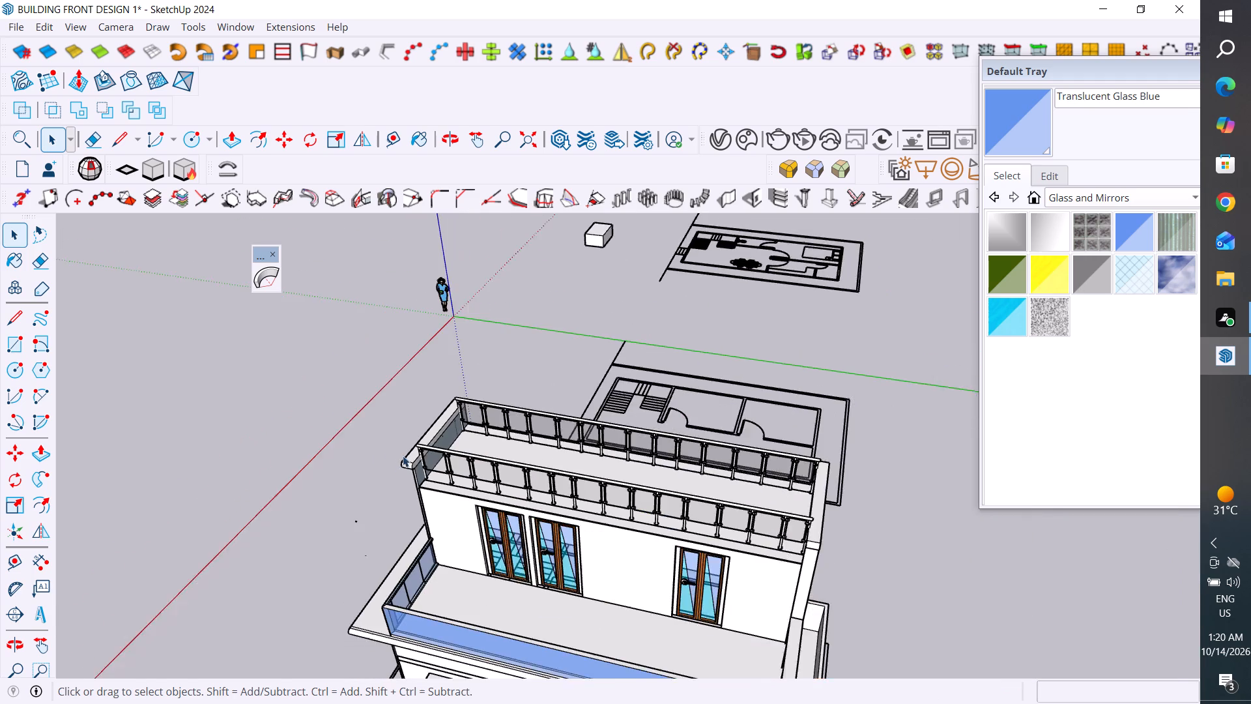
middle_drag(526, 433, 860, 248)
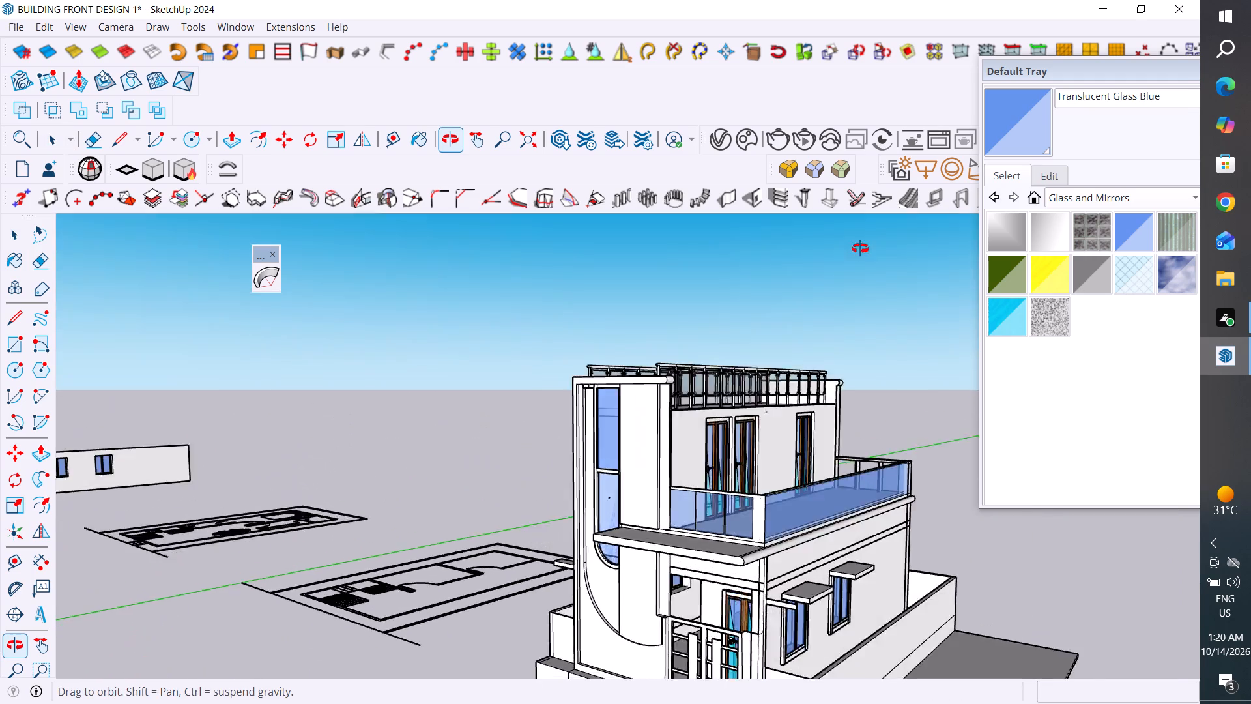
middle_drag(860, 248, 768, 237)
scroll(586, 304, down, 5)
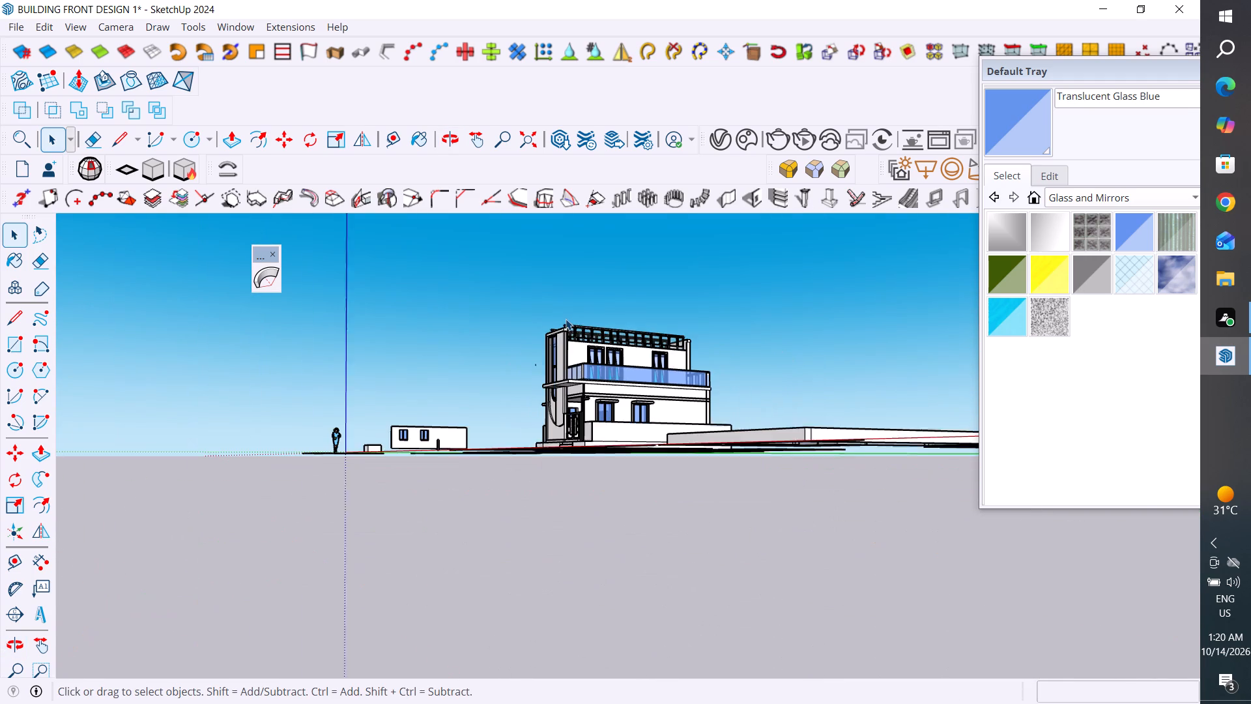
middle_drag(704, 386, 700, 578)
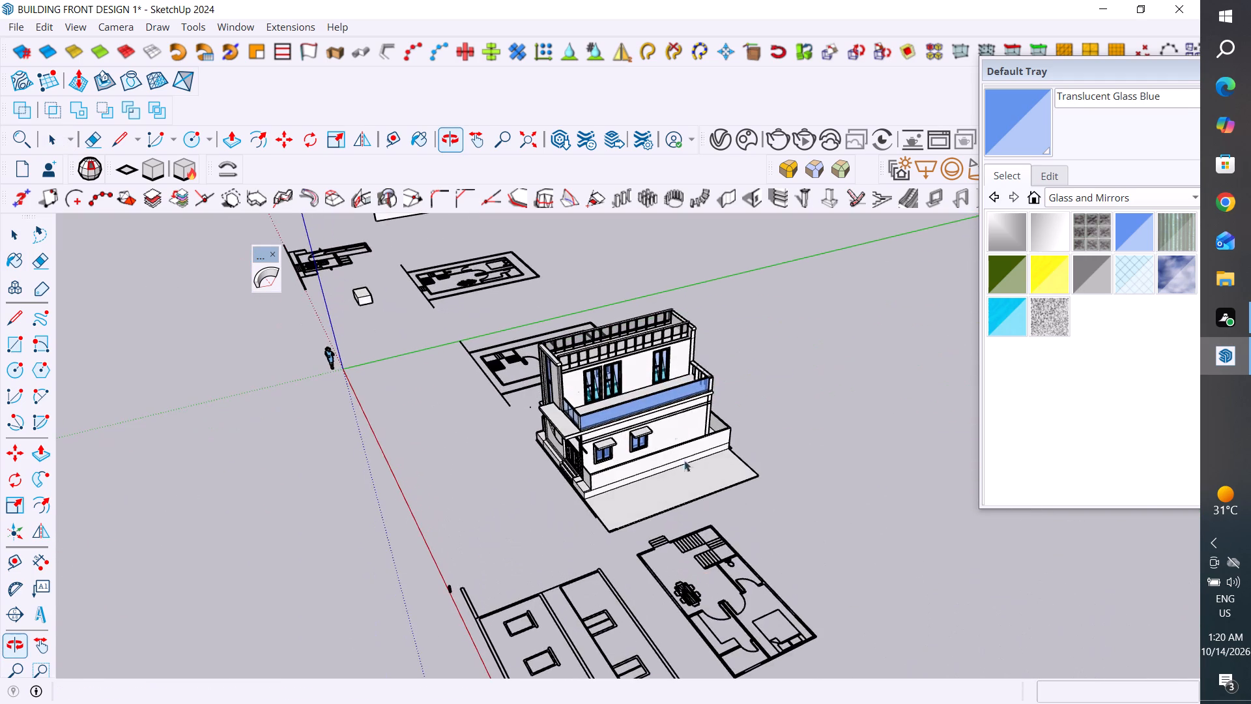
scroll(685, 370, up, 14)
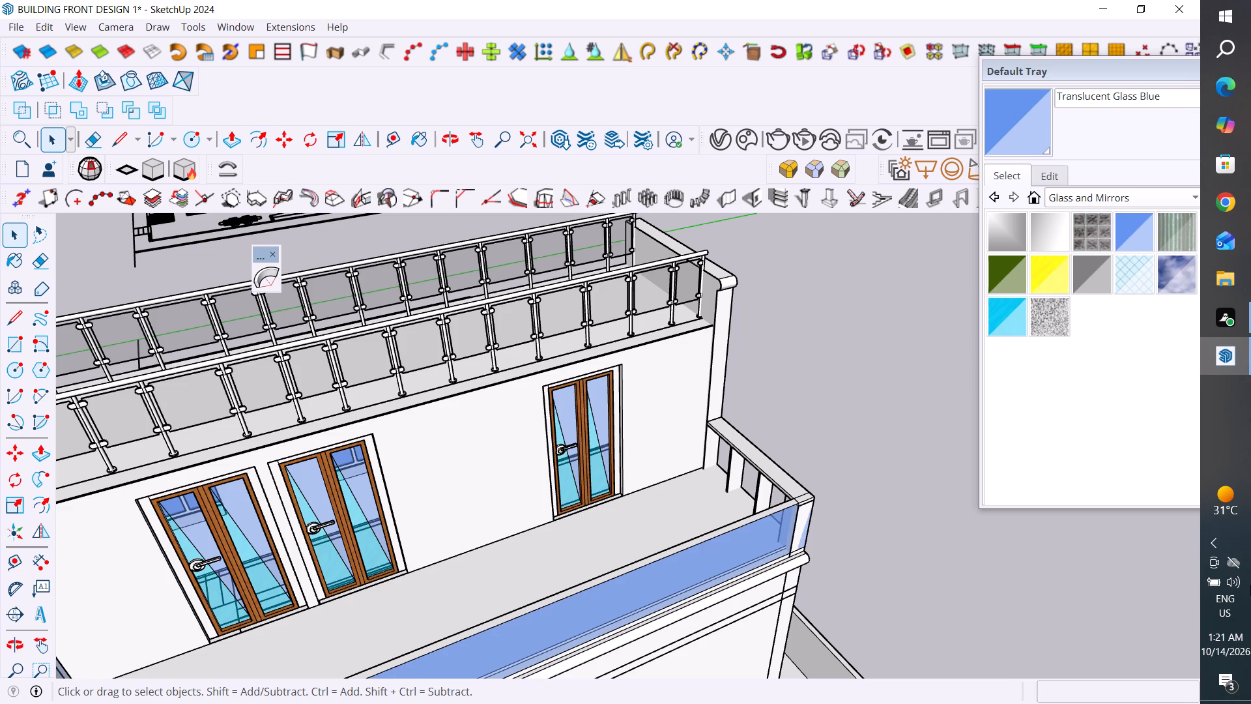
Scale the rail above the balcony doors by 0.85 along its length and 2.39 across, leaving a gap at the far parapet.
scroll(1207, 692, down, 2)
scroll(744, 331, down, 3)
middle_drag(744, 342, 697, 341)
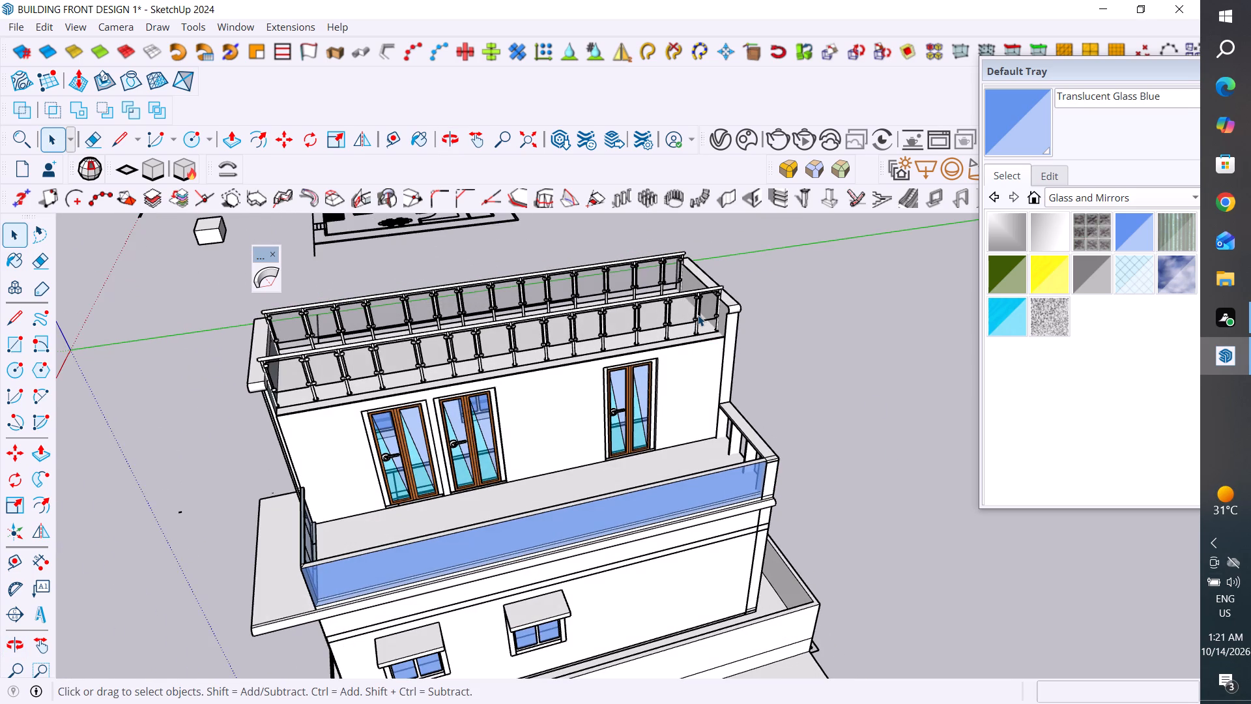
click(698, 315)
key(s)
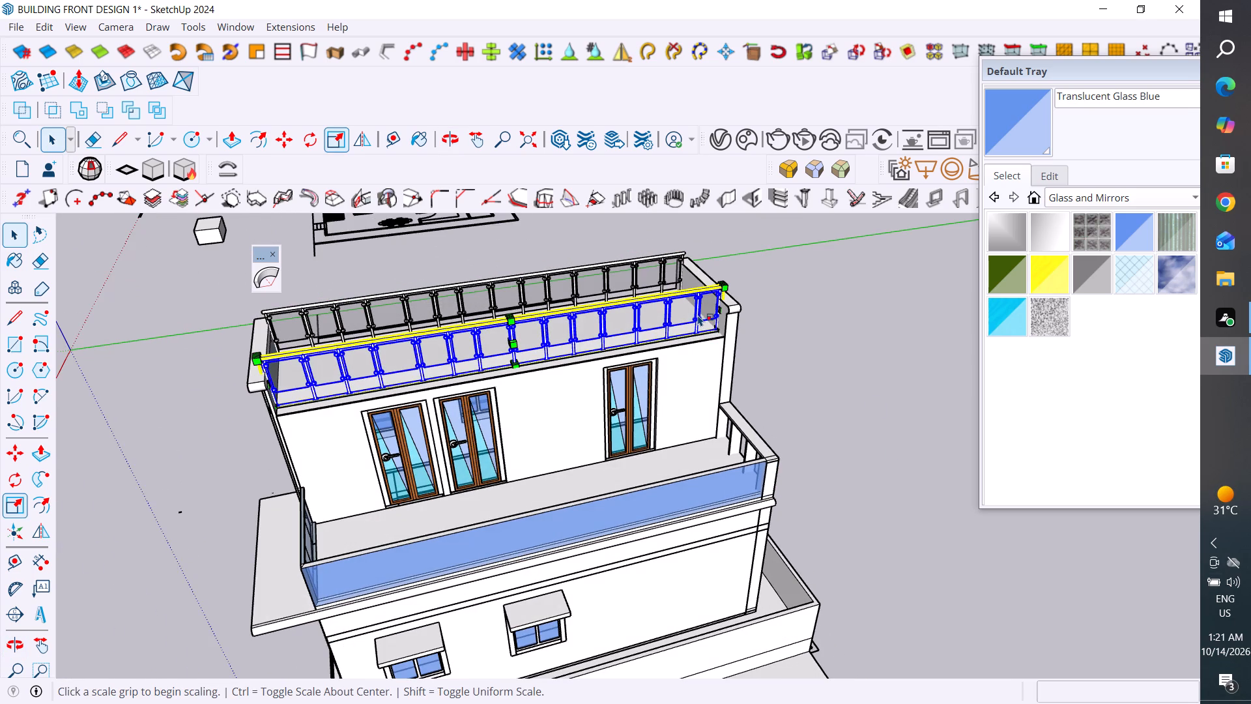
click(722, 307)
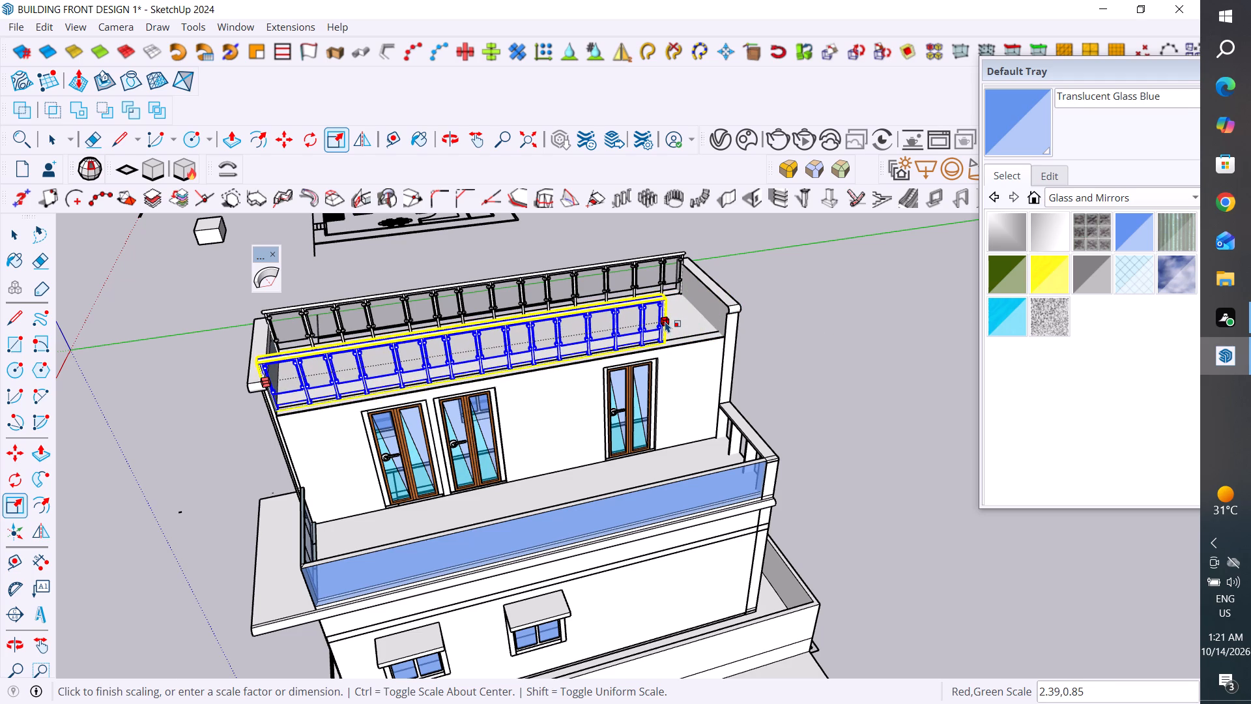
click(665, 321)
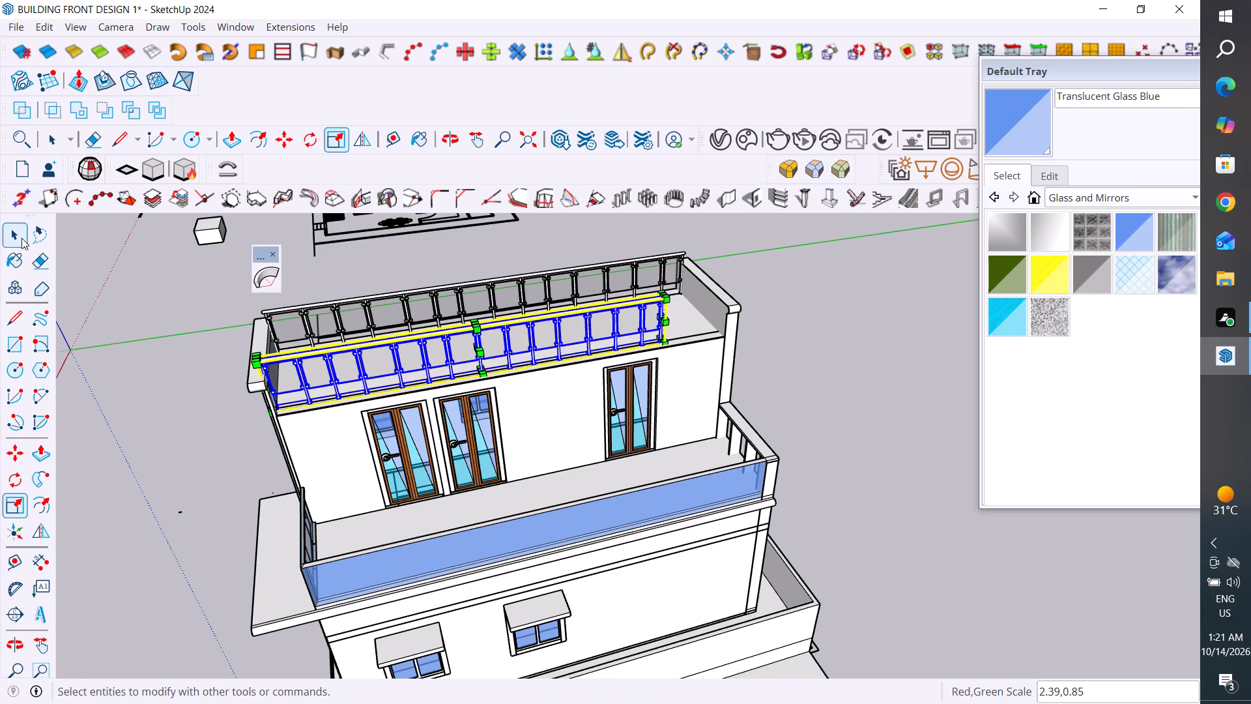
click(22, 238)
click(793, 257)
Draw a closed 3' by 7" rectangle with lines on the open ground beside the building.
middle_drag(753, 371, 810, 240)
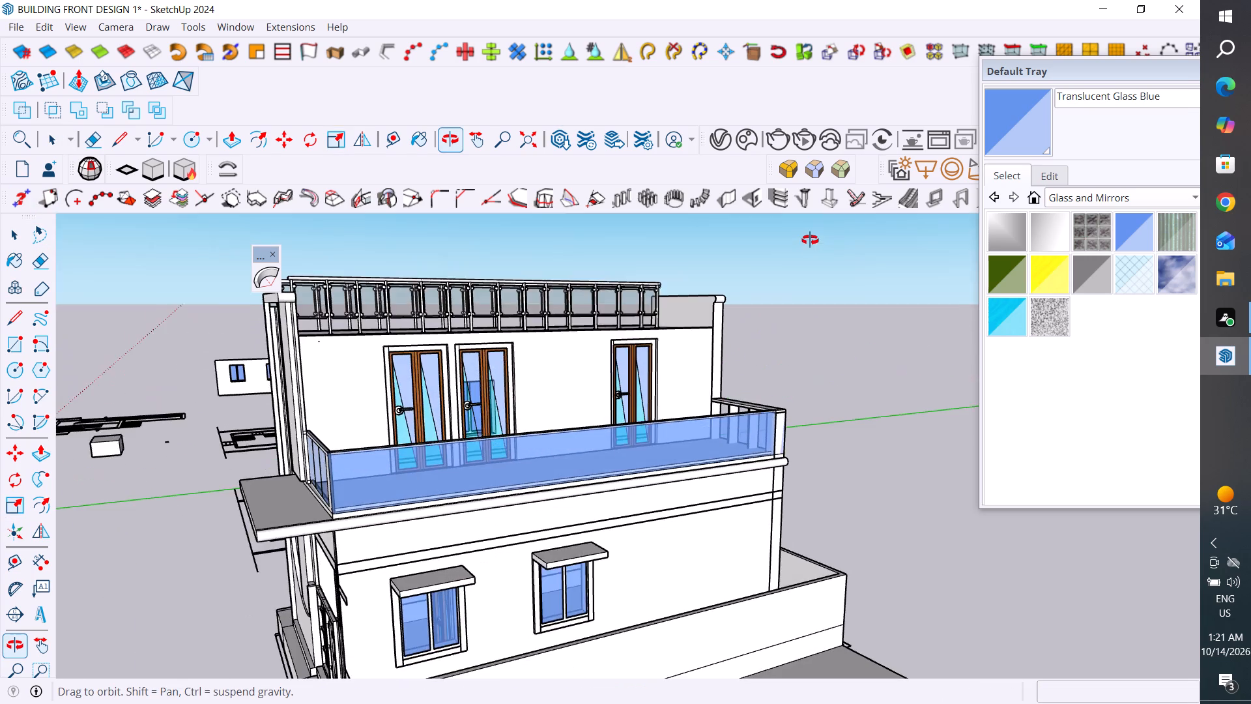
middle_drag(810, 240, 783, 431)
scroll(624, 372, down, 5)
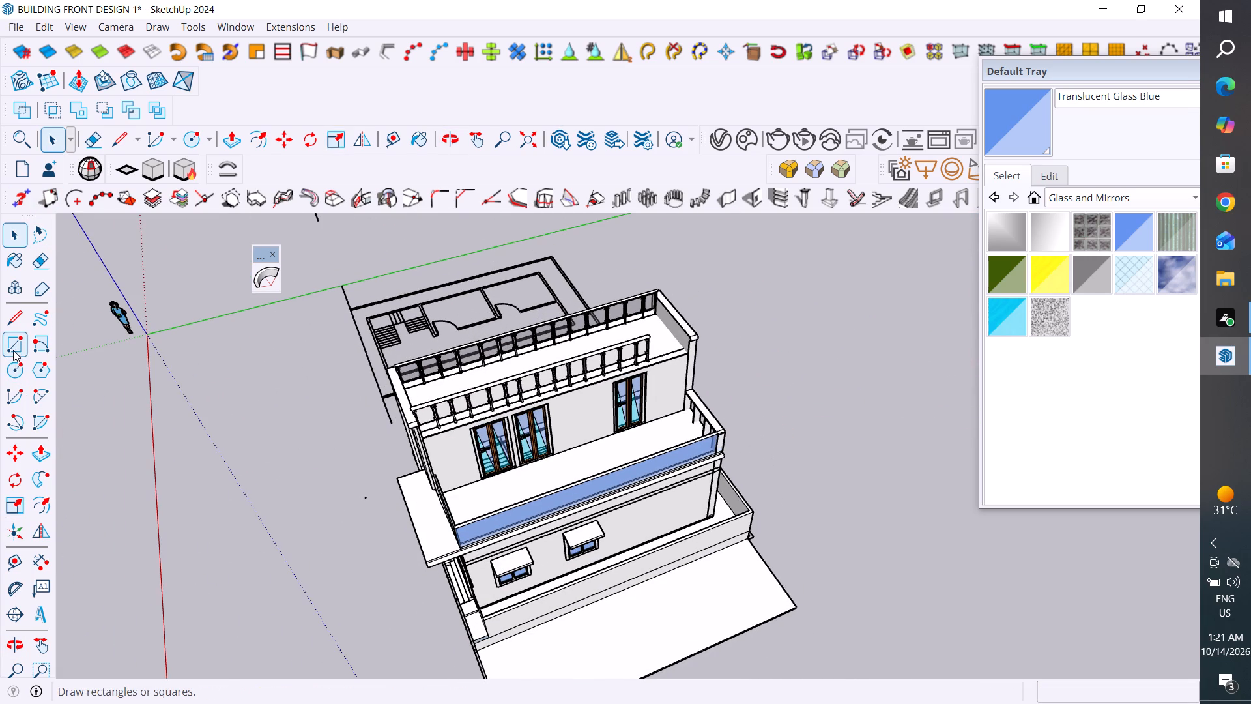
click(13, 318)
click(867, 560)
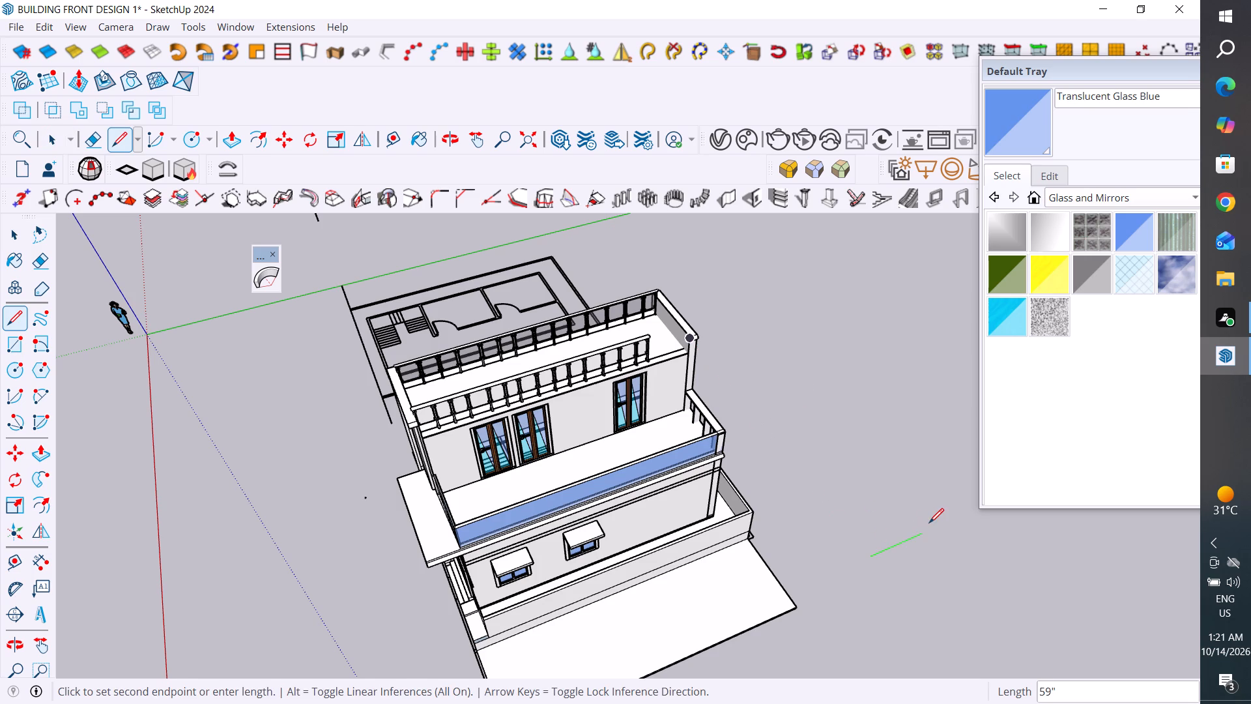
text(3')
key(Return)
scroll(930, 557, up, 4)
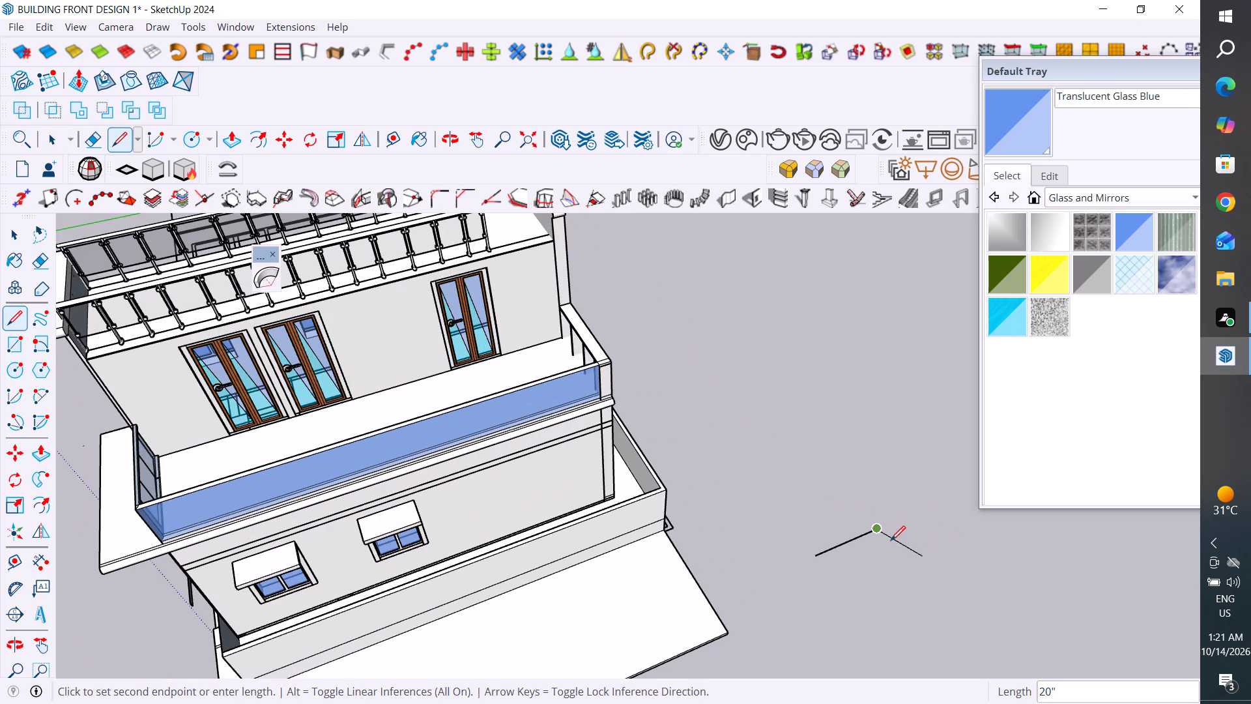
text(7")
key(Return)
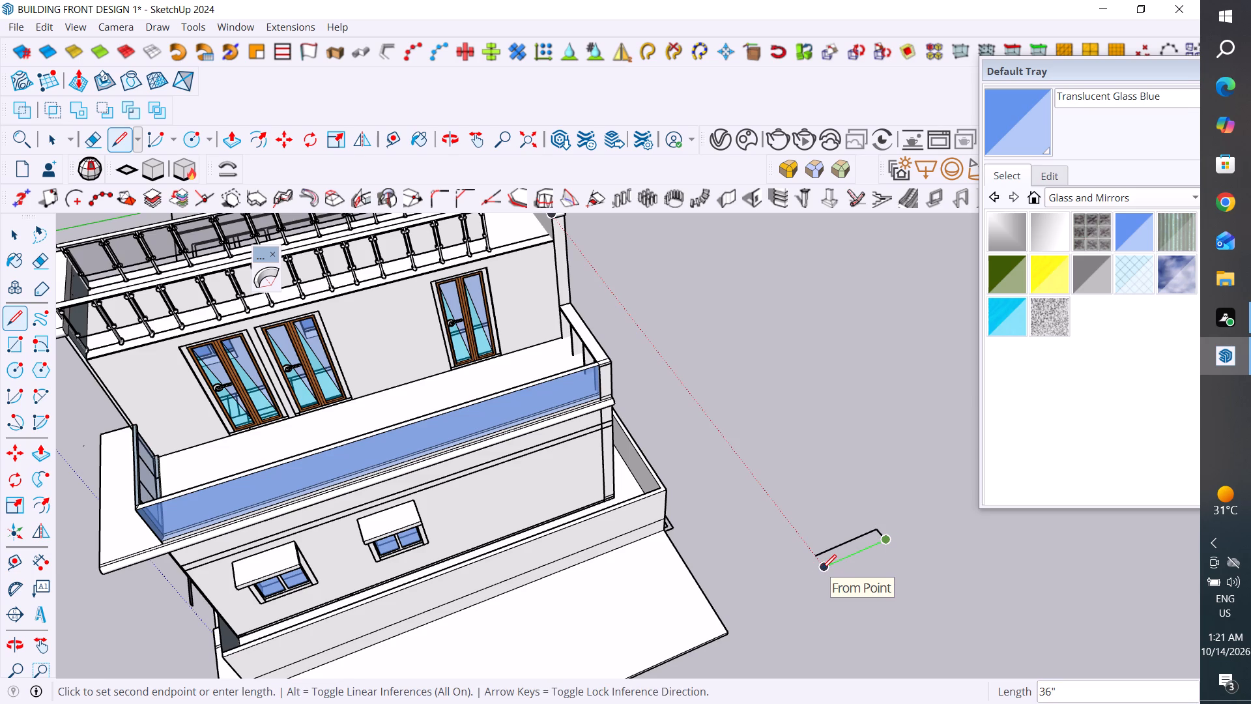
text(3')
key(Return)
scroll(822, 569, up, 3)
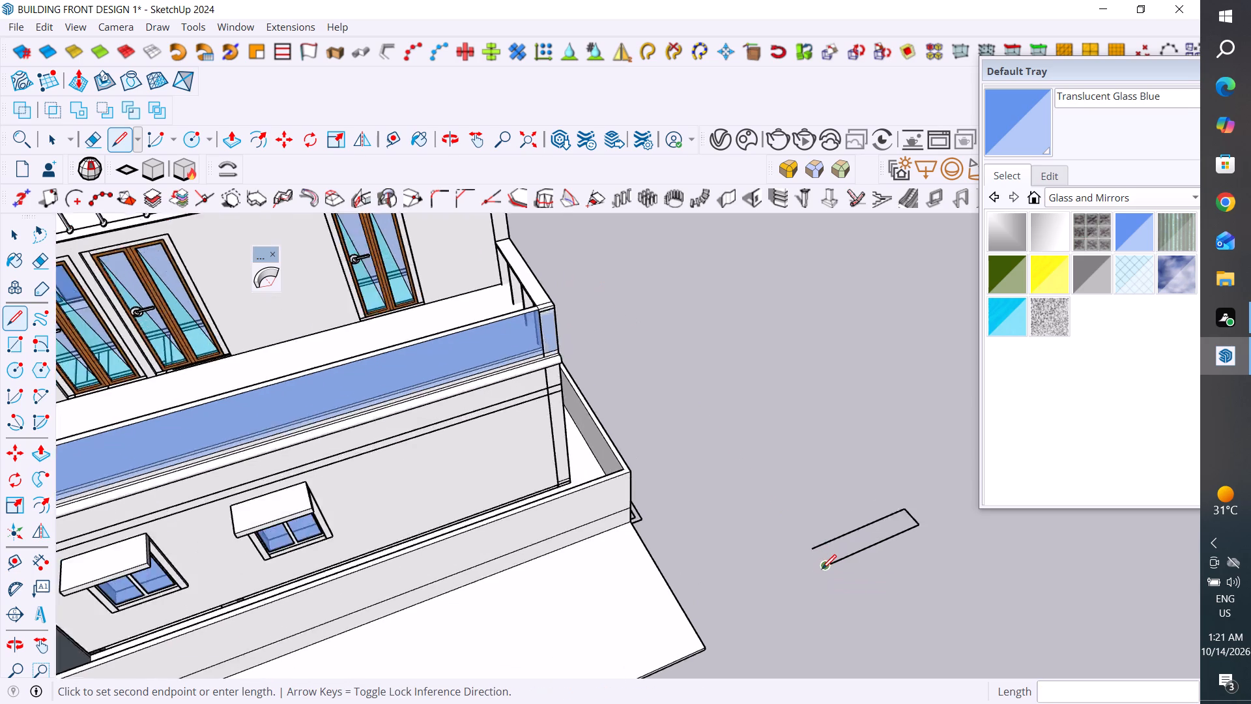
scroll(822, 569, up, 1)
click(806, 531)
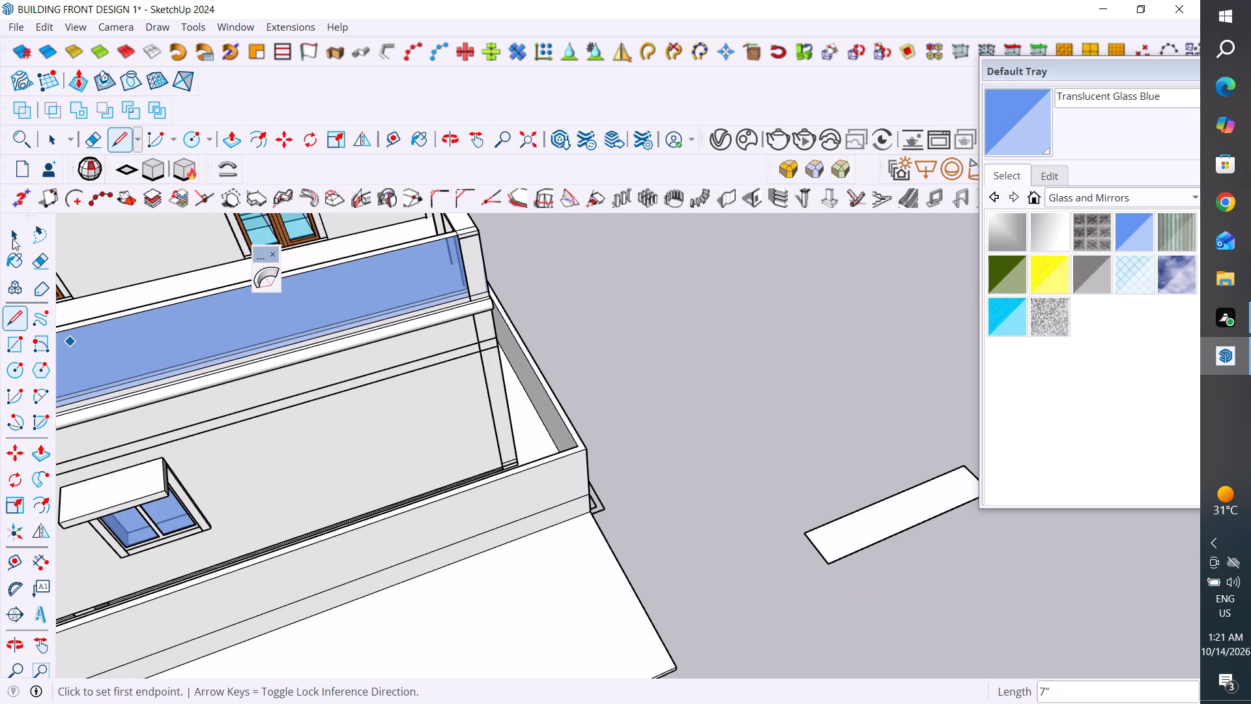
Push/Pull the 3' by 7" rectangle up 6" into a box.
click(14, 235)
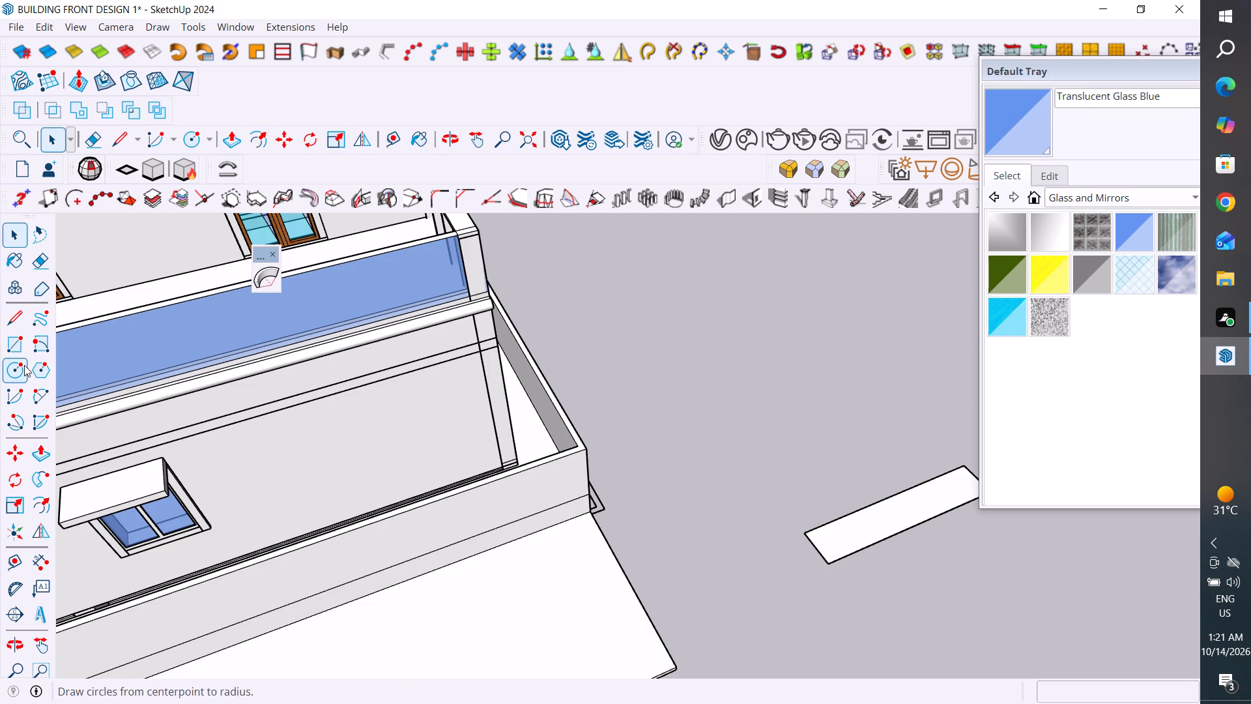
click(44, 450)
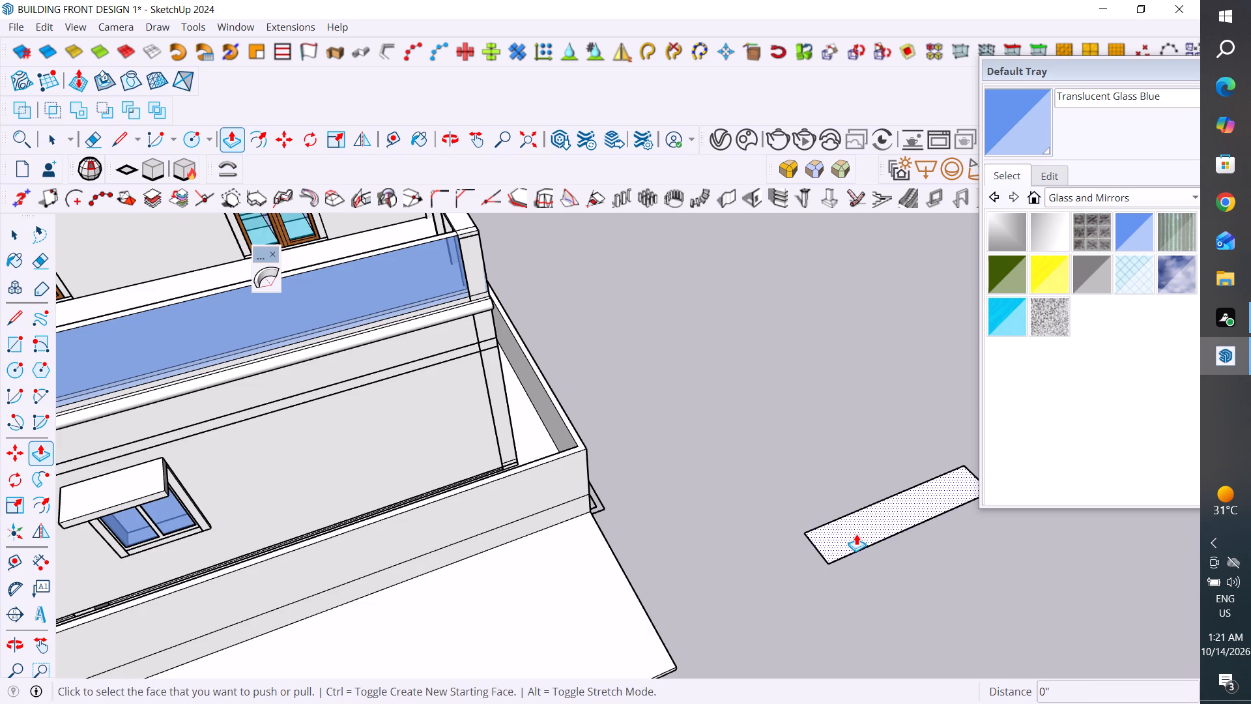
click(856, 536)
text(6")
key(Return)
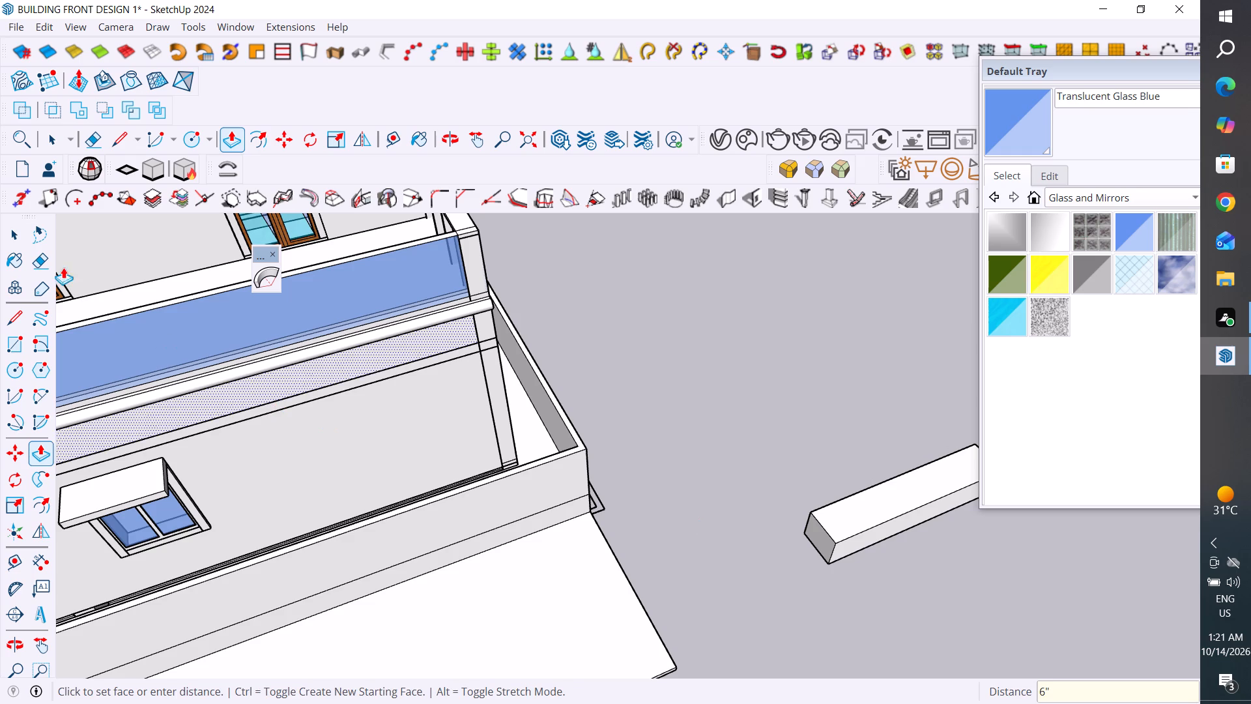
click(20, 227)
Select the whole box beside the building and make it a group.
scroll(681, 503, down, 5)
middle_drag(844, 529, 758, 447)
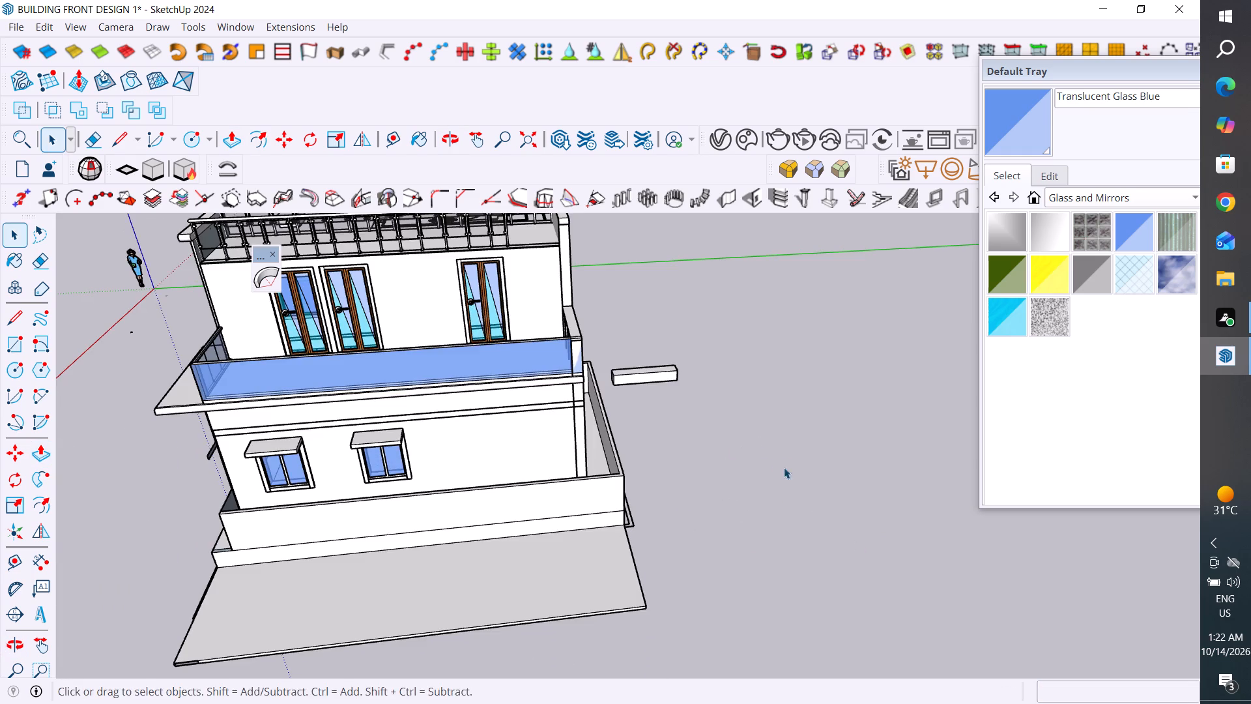
middle_drag(815, 484, 858, 512)
triple_click(784, 475)
double_click(784, 475)
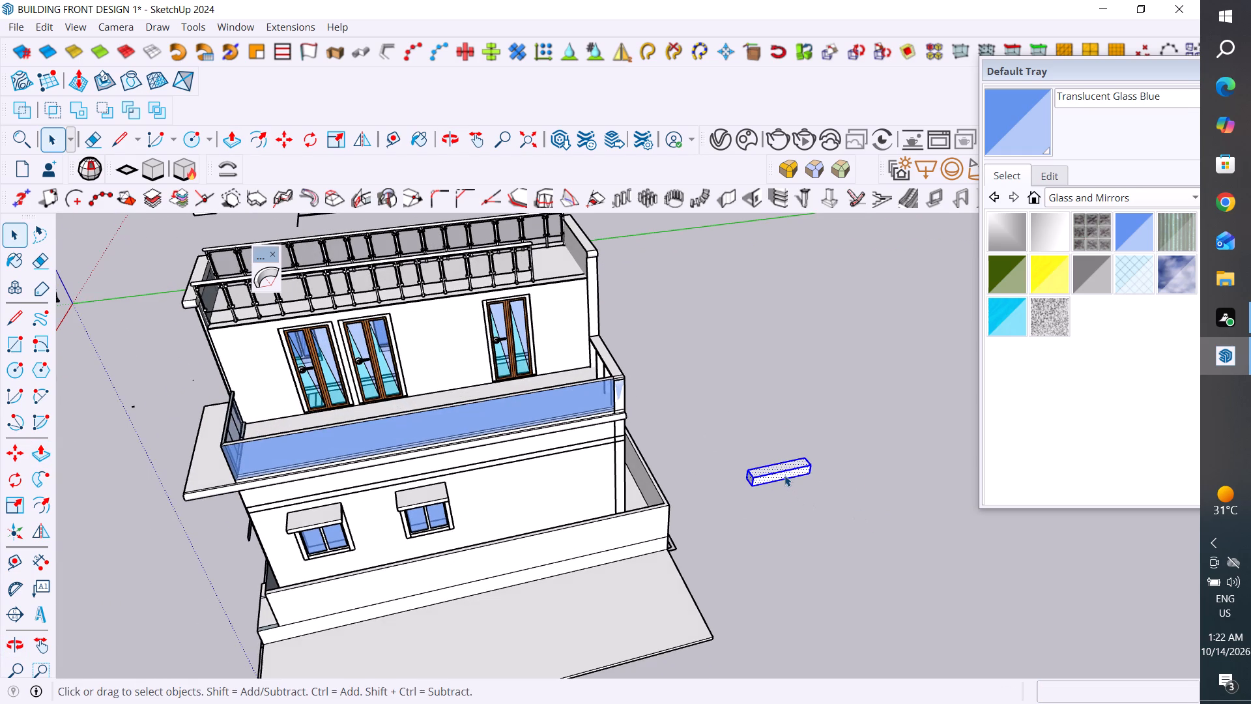
right_click(784, 475)
click(846, 173)
Move the box group about 331" onto the balcony floor, near the barred railing at the balcony's far end.
key(m)
click(812, 477)
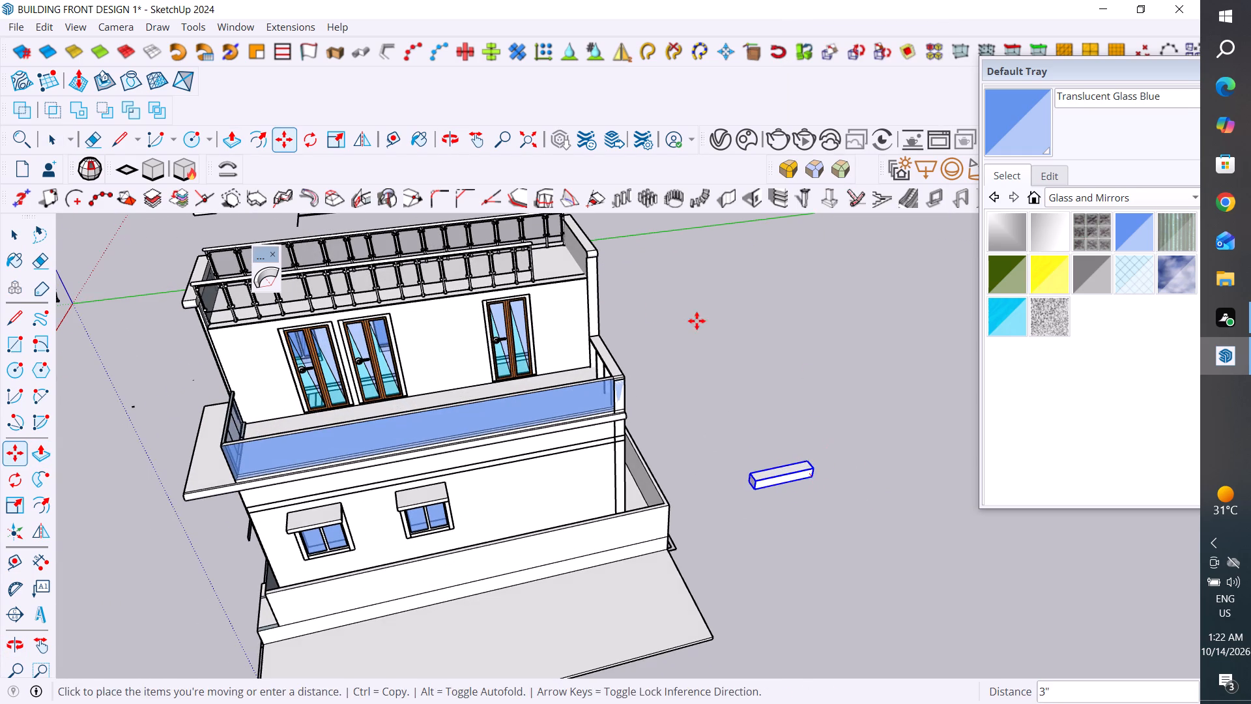
scroll(520, 387, up, 4)
middle_drag(558, 383, 760, 441)
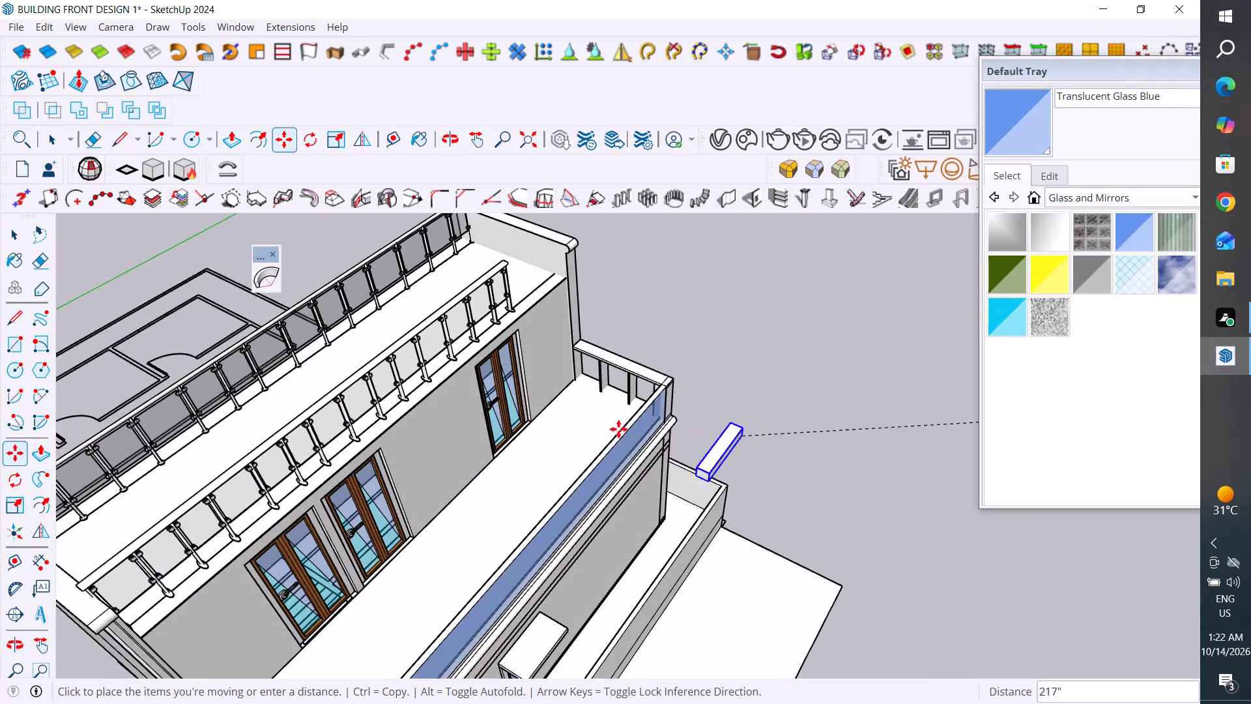
scroll(595, 407, up, 3)
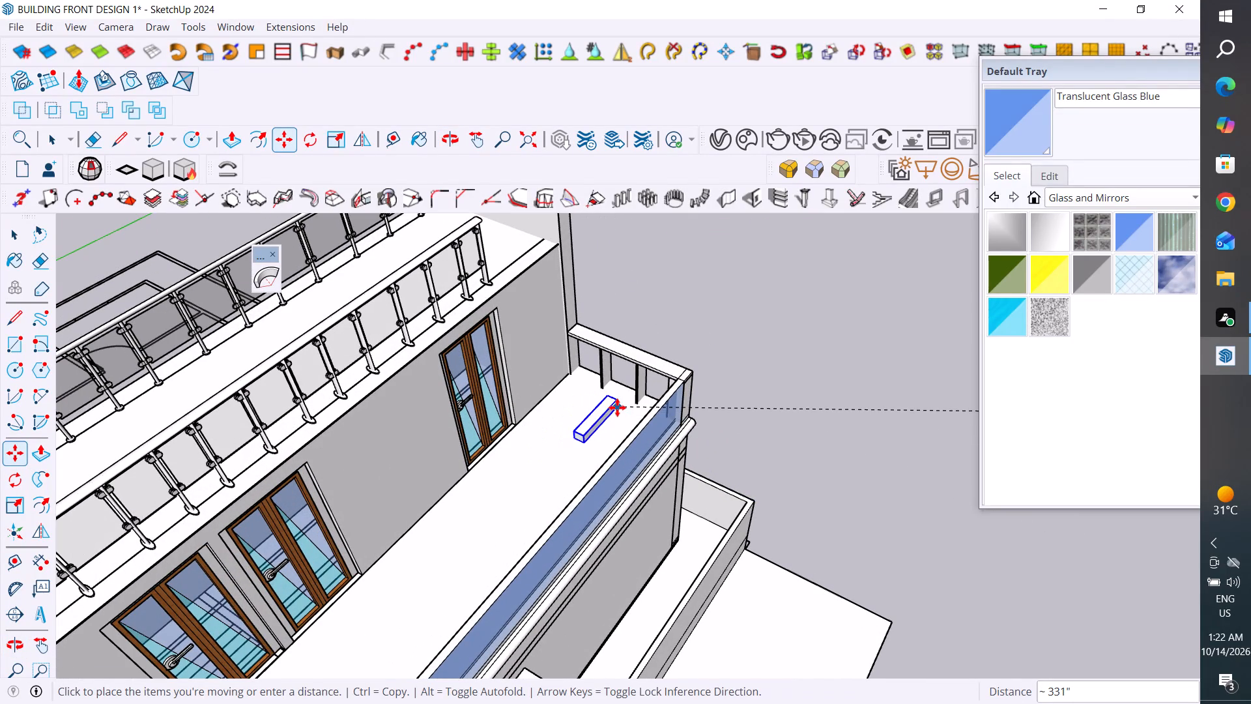
click(617, 407)
middle_drag(581, 445, 673, 402)
scroll(632, 418, up, 10)
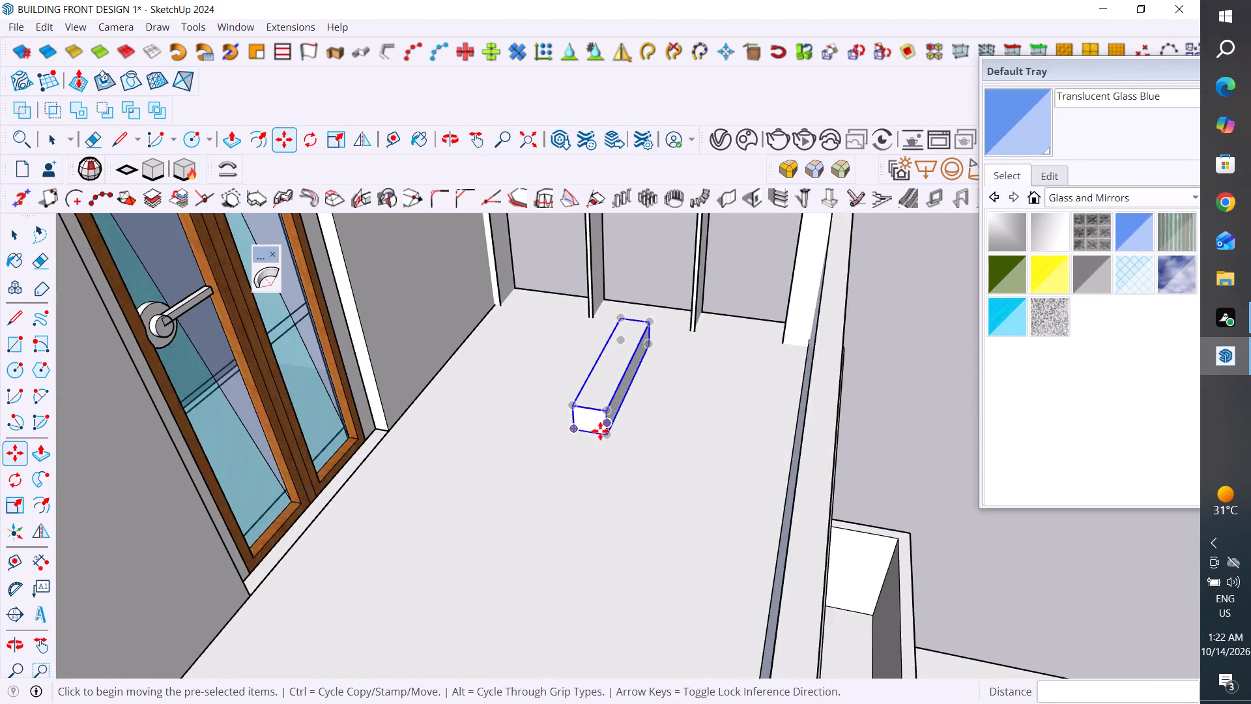
middle_click(600, 432)
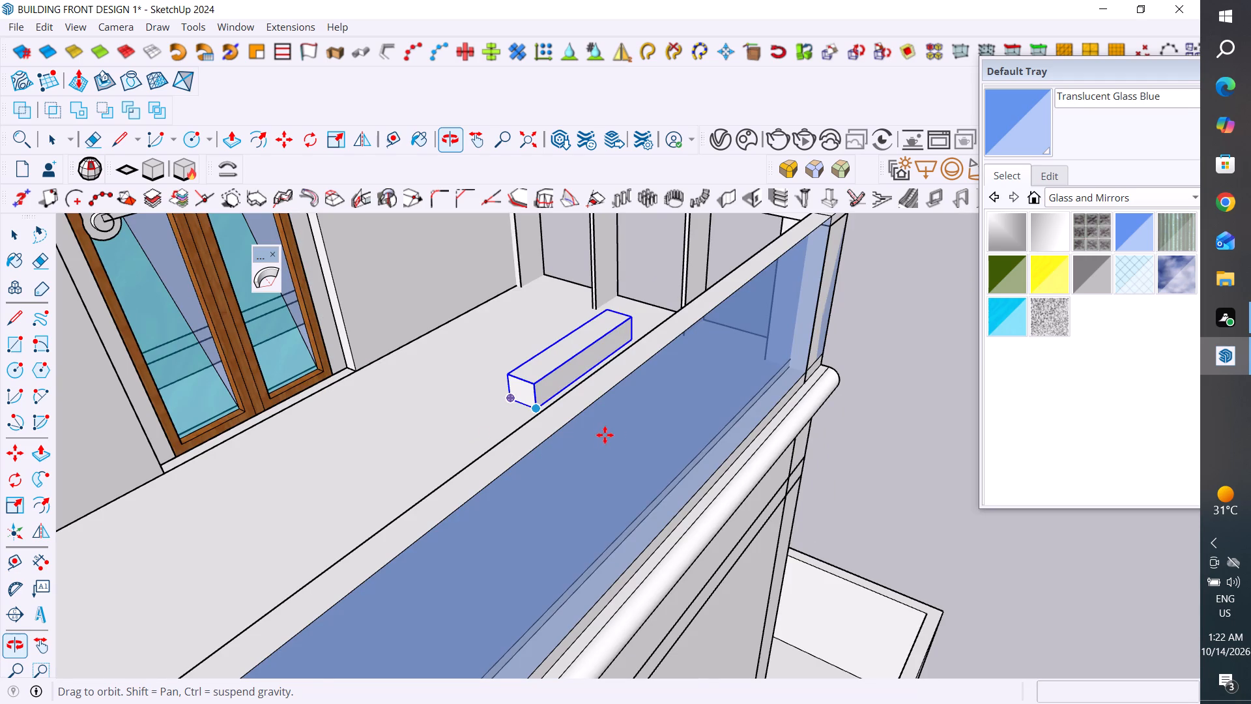
Copy the step box three times toward the building wall, each copy about 9" diagonally up from the previous one.
scroll(736, 349, down, 5)
middle_drag(522, 372, 640, 372)
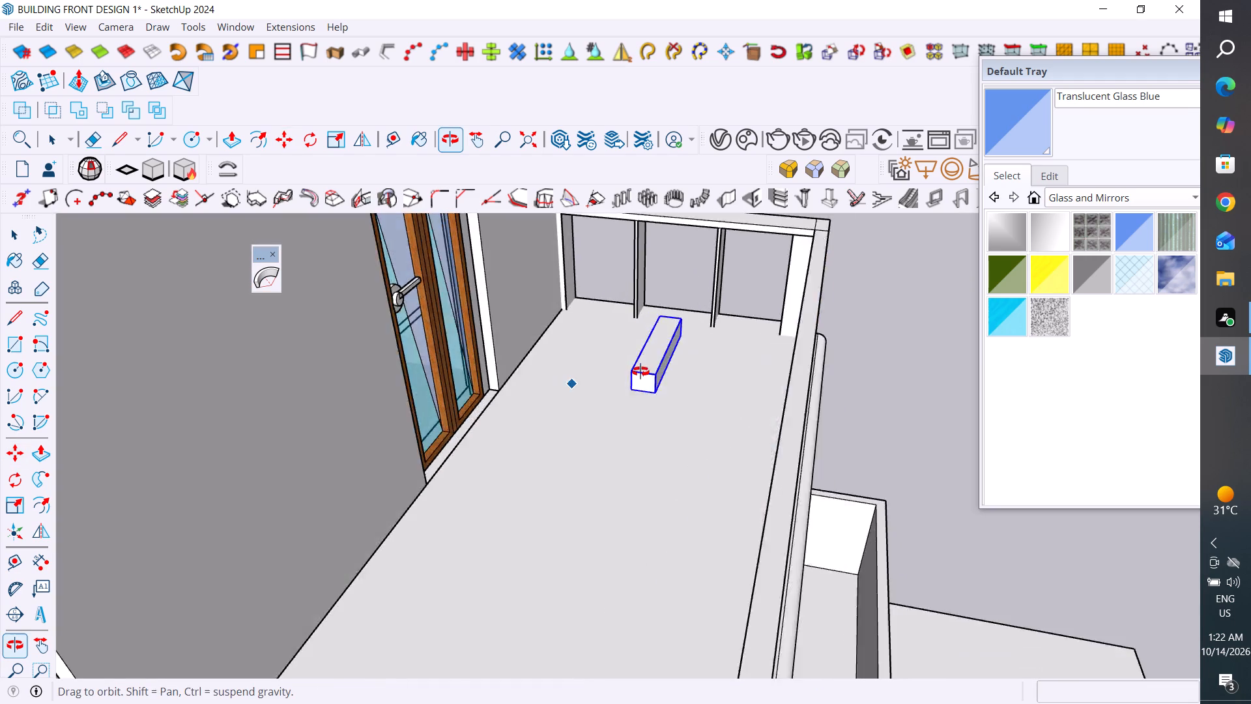
middle_drag(640, 372, 644, 415)
scroll(646, 409, down, 4)
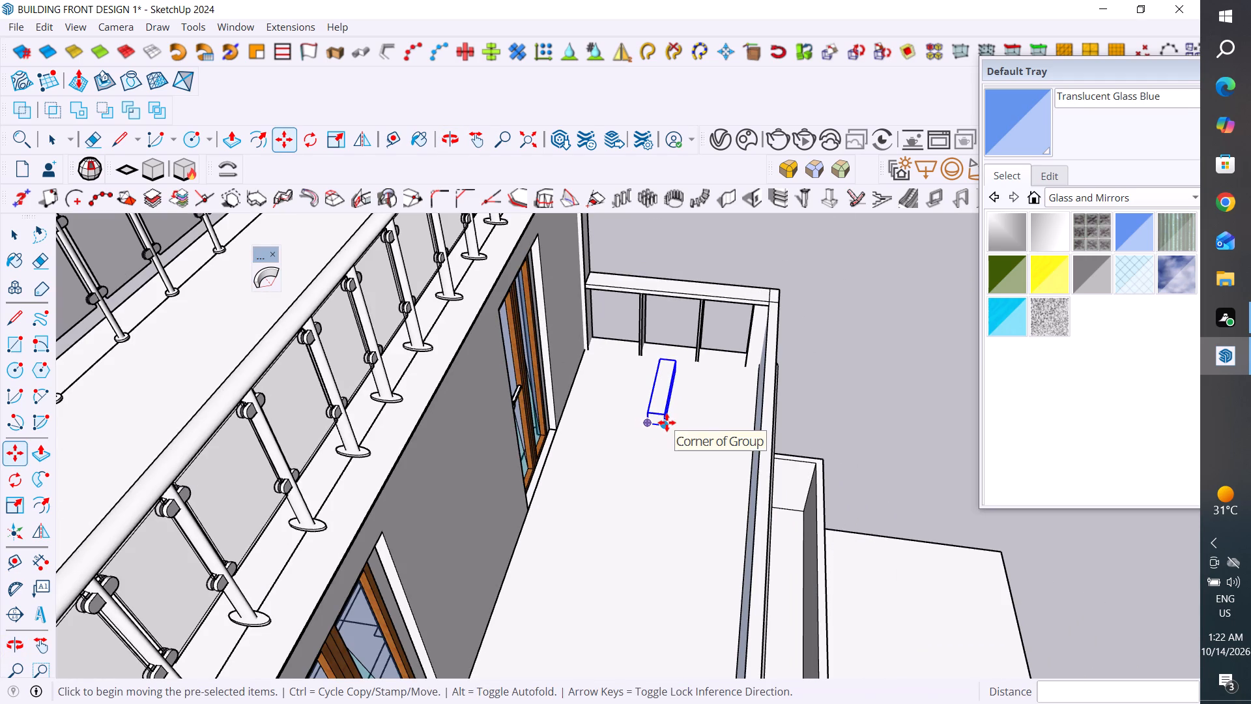
key(m)
click(667, 422)
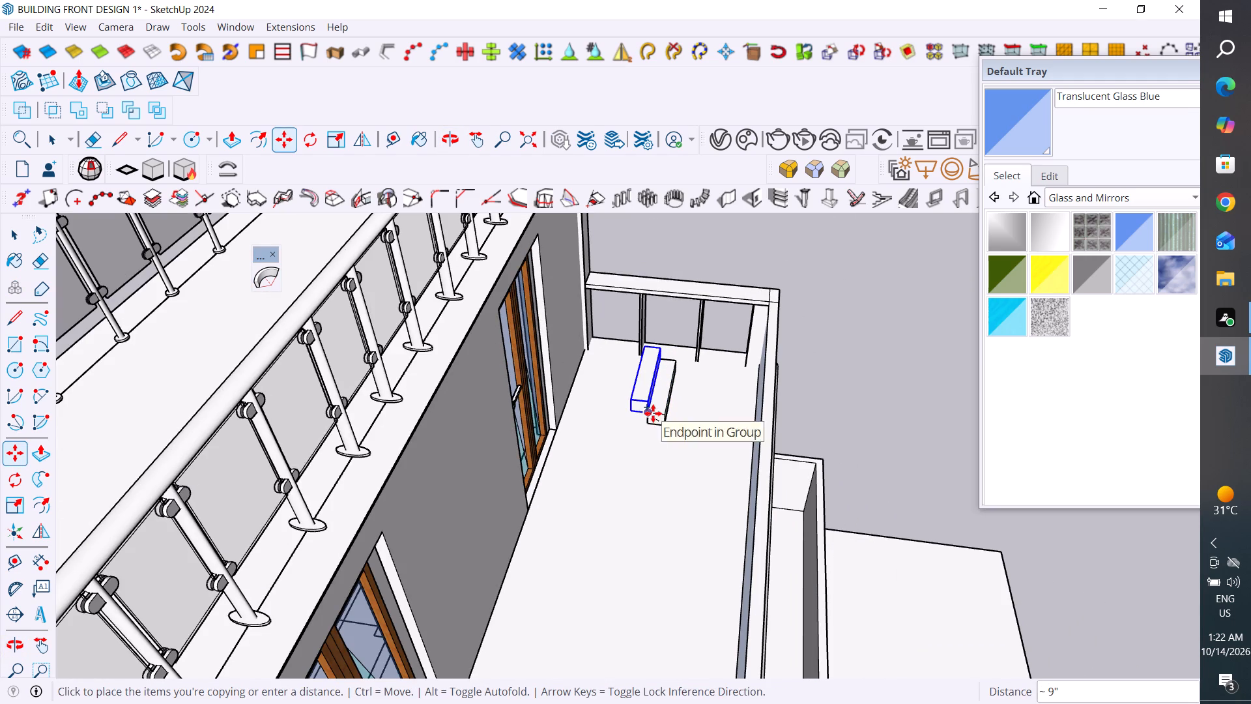
click(653, 413)
key(m)
click(653, 413)
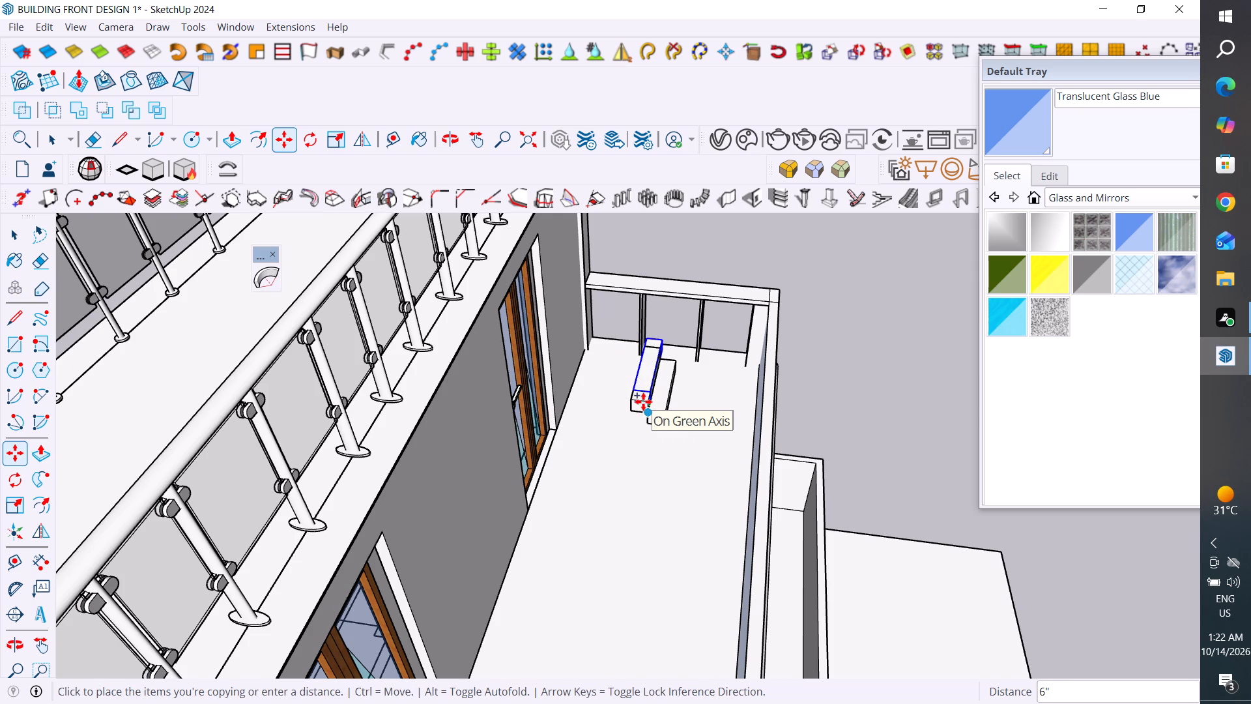
click(635, 398)
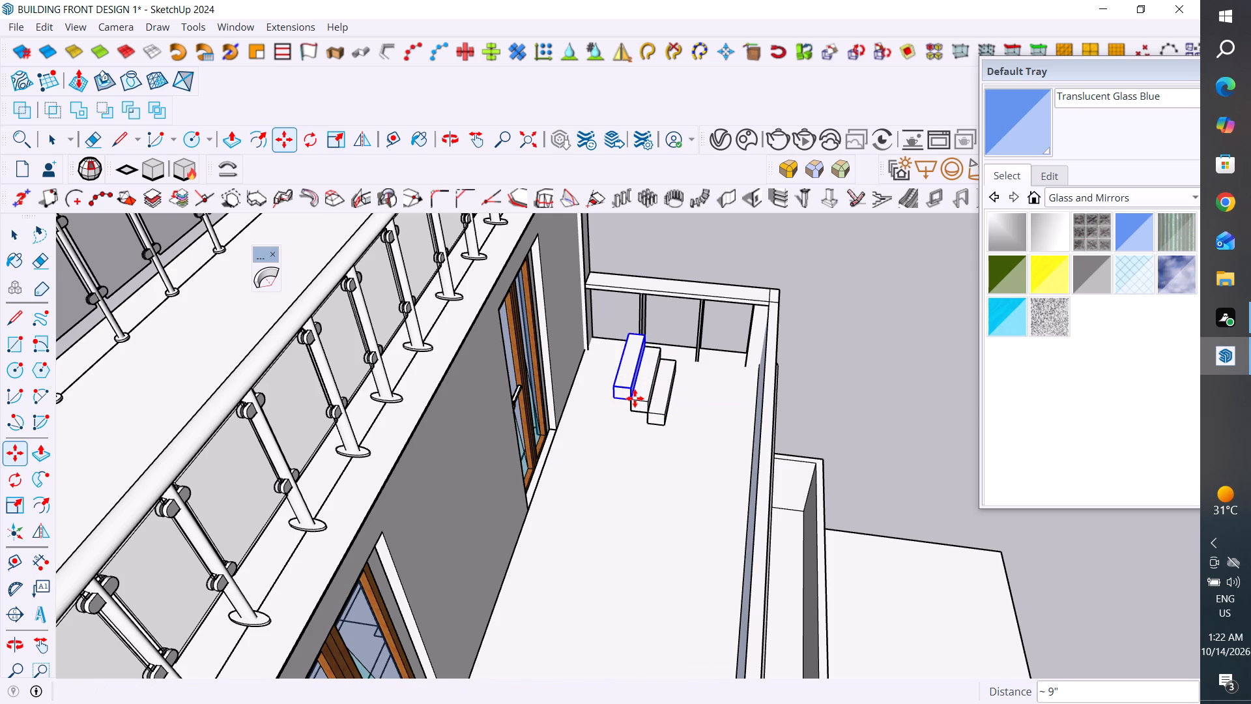
key(m)
ctrl+click(635, 398)
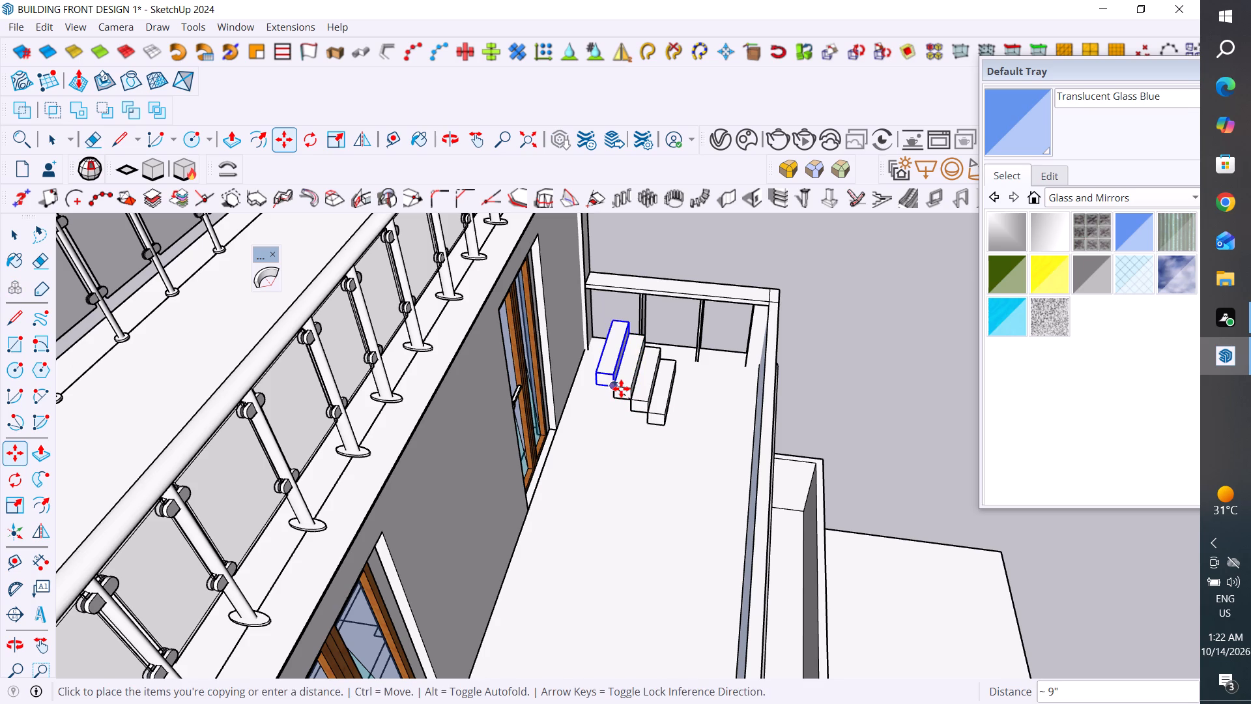
click(620, 387)
Continue the stair with three more box copies, two about 9" diagonally up and the topmost about 10" into the wall.
key(m)
ctrl+click(620, 387)
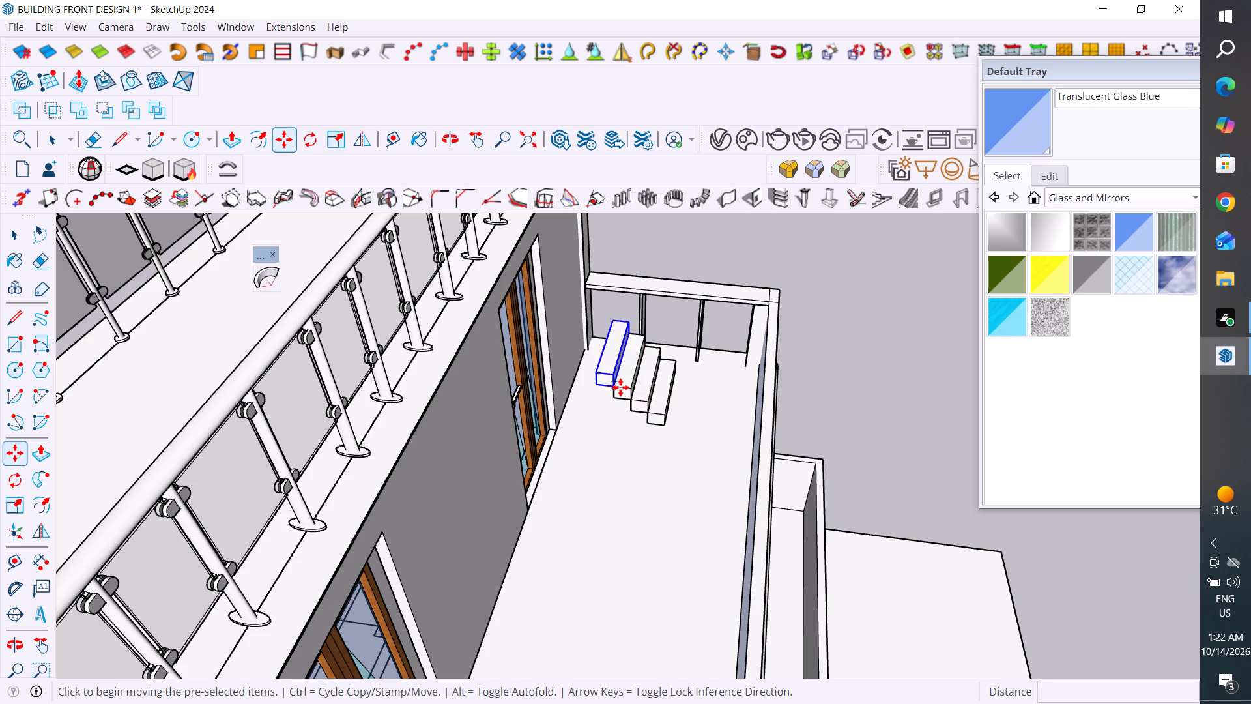
click(599, 369)
key(m)
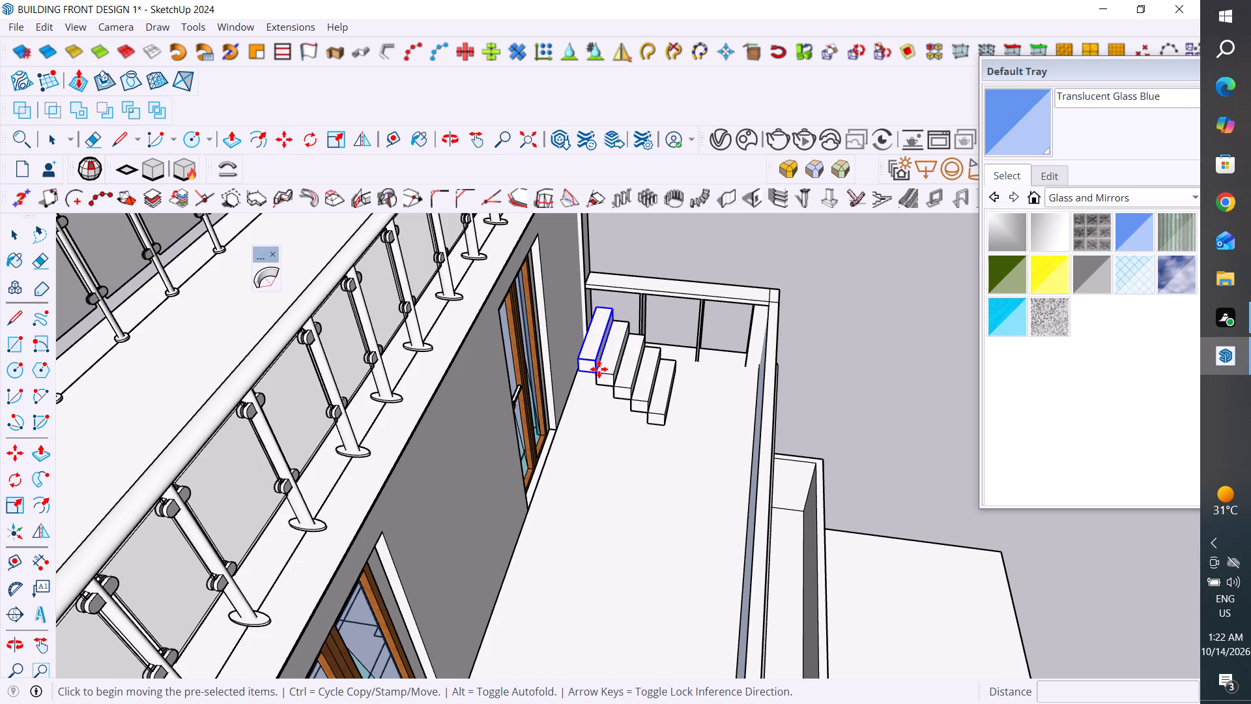
ctrl+click(599, 369)
click(577, 350)
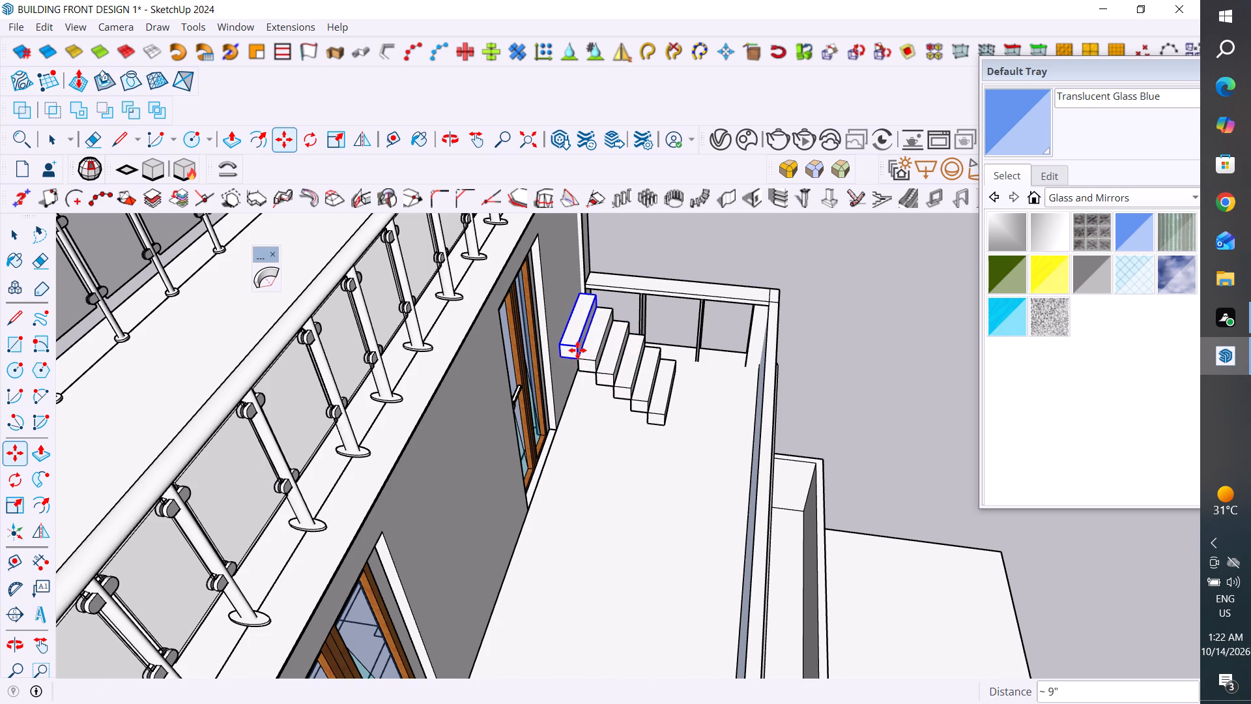
key(m)
click(577, 350)
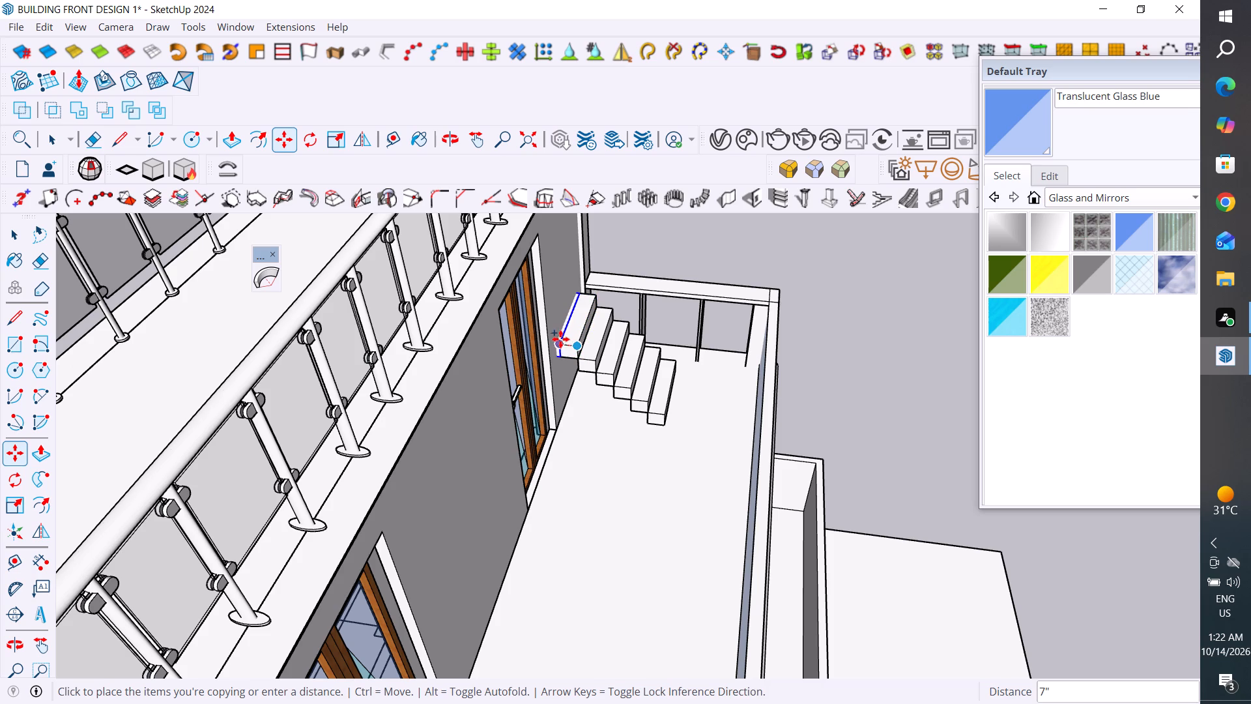
scroll(564, 333, up, 13)
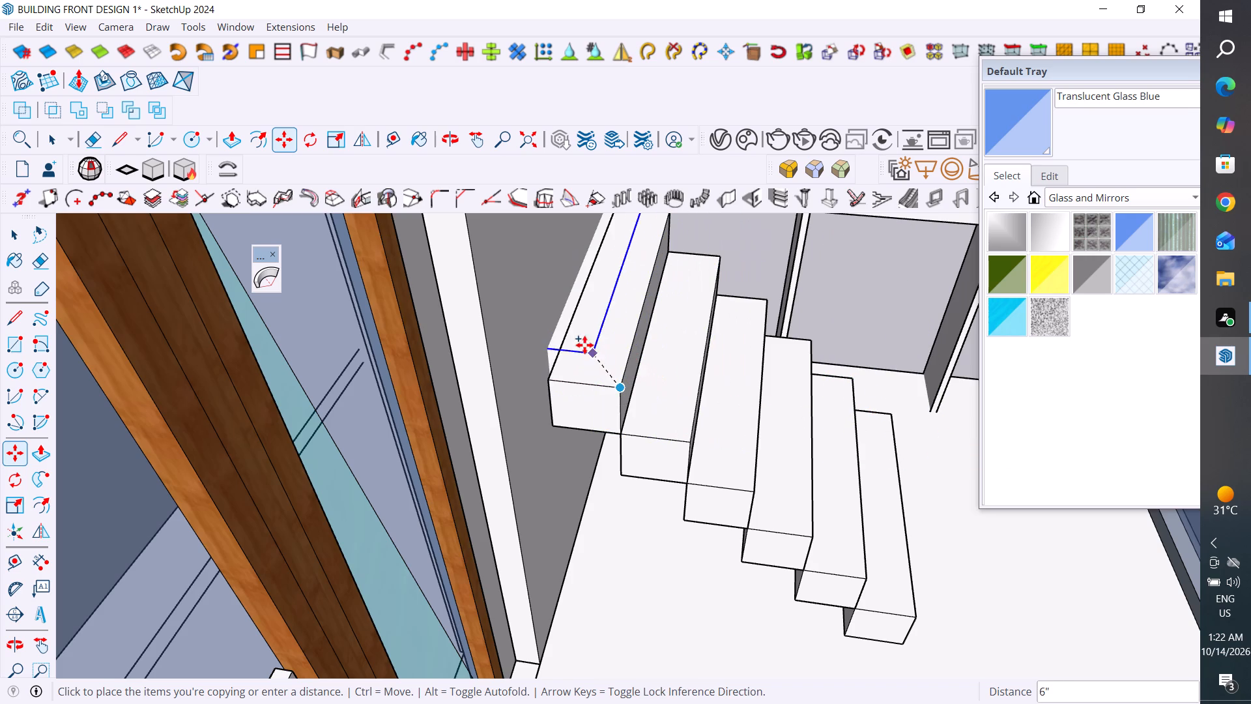
click(552, 323)
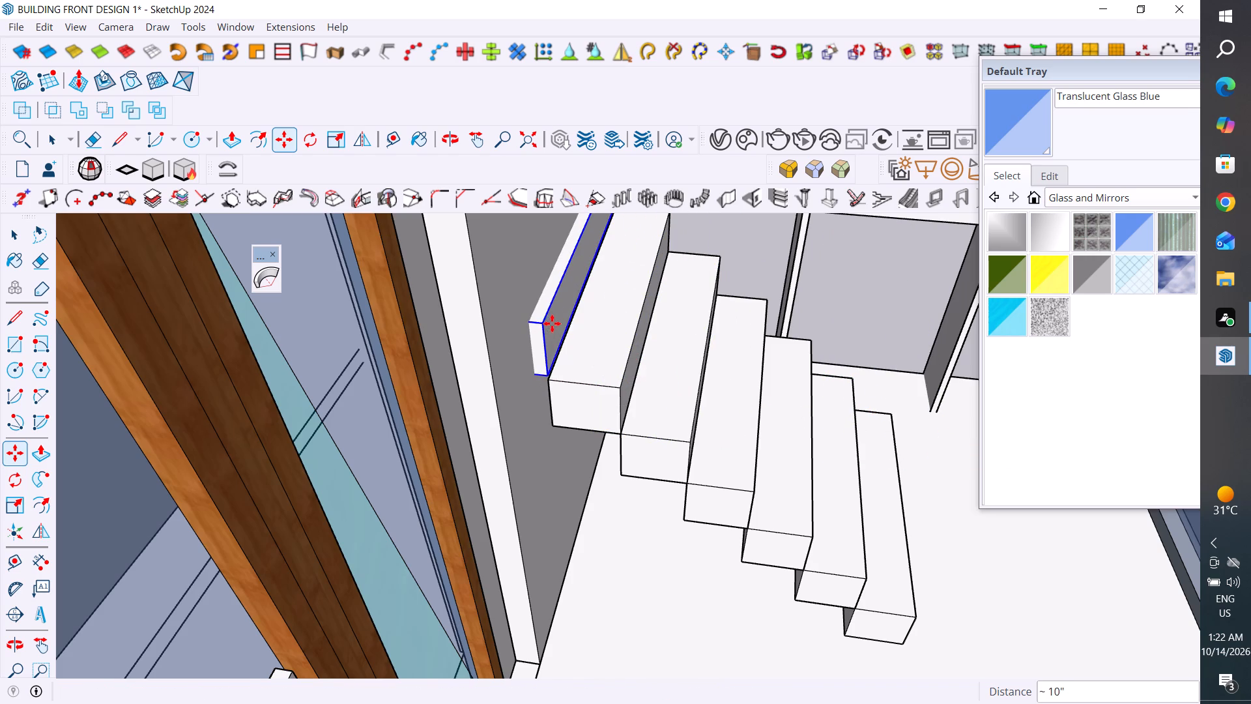
Move the topmost step about 1" so its lower corner meets the upper corner of the step below.
click(9, 242)
click(532, 334)
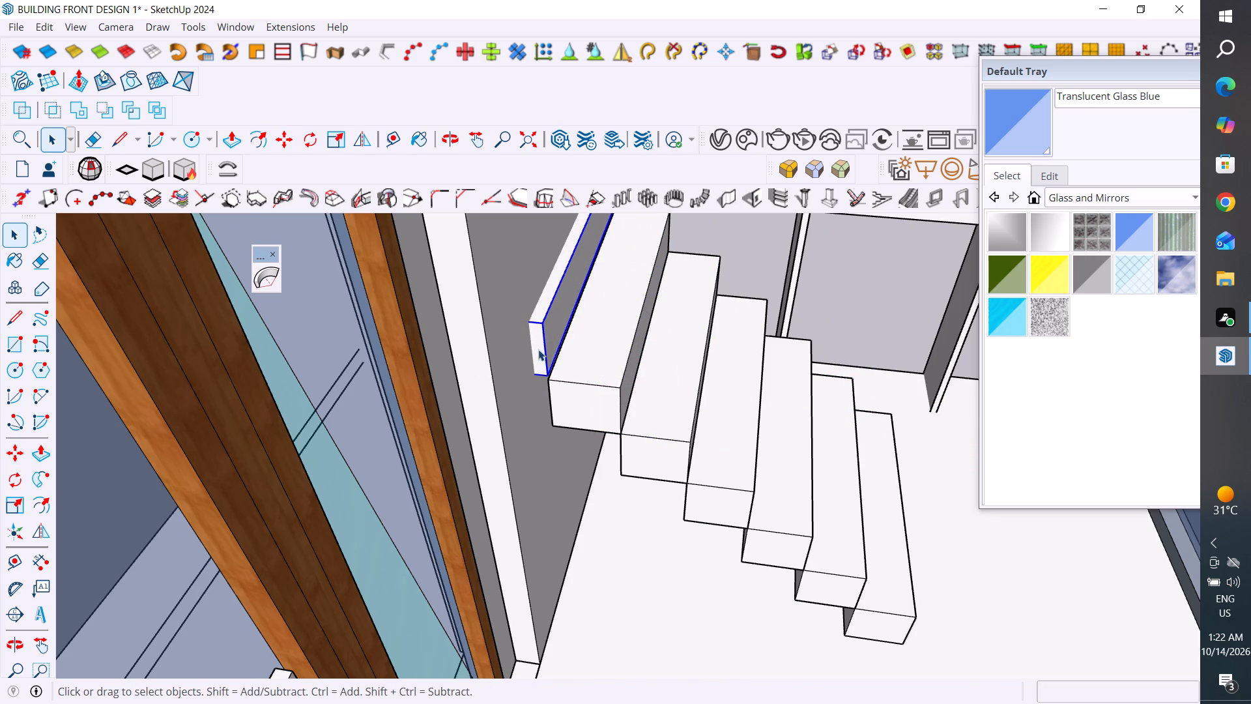
key(m)
scroll(542, 413, up, 5)
scroll(544, 330, up, 2)
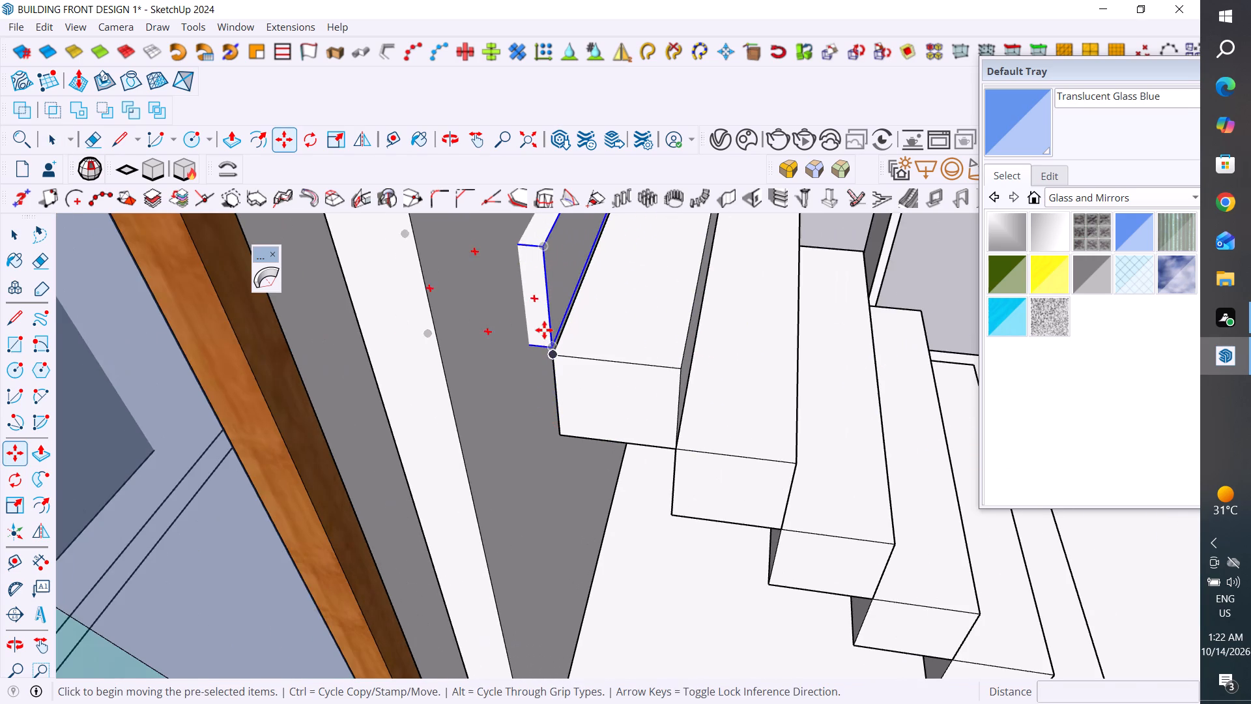
scroll(544, 330, up, 8)
click(560, 375)
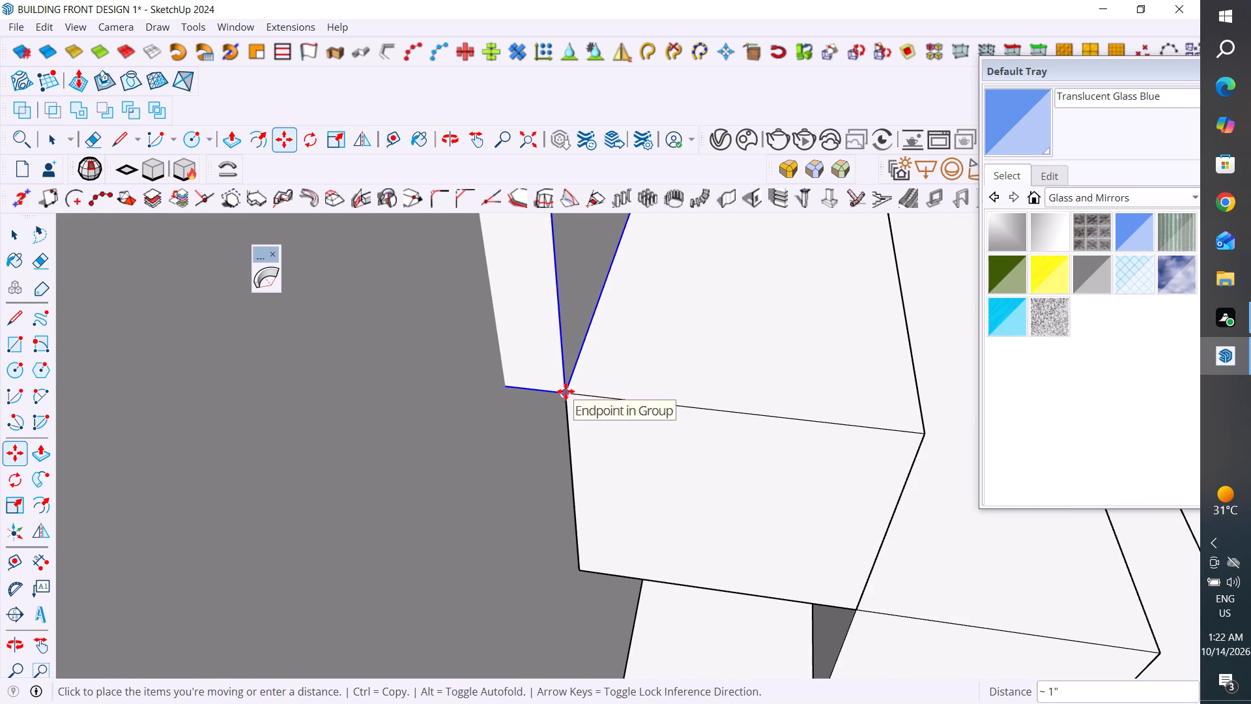
click(566, 391)
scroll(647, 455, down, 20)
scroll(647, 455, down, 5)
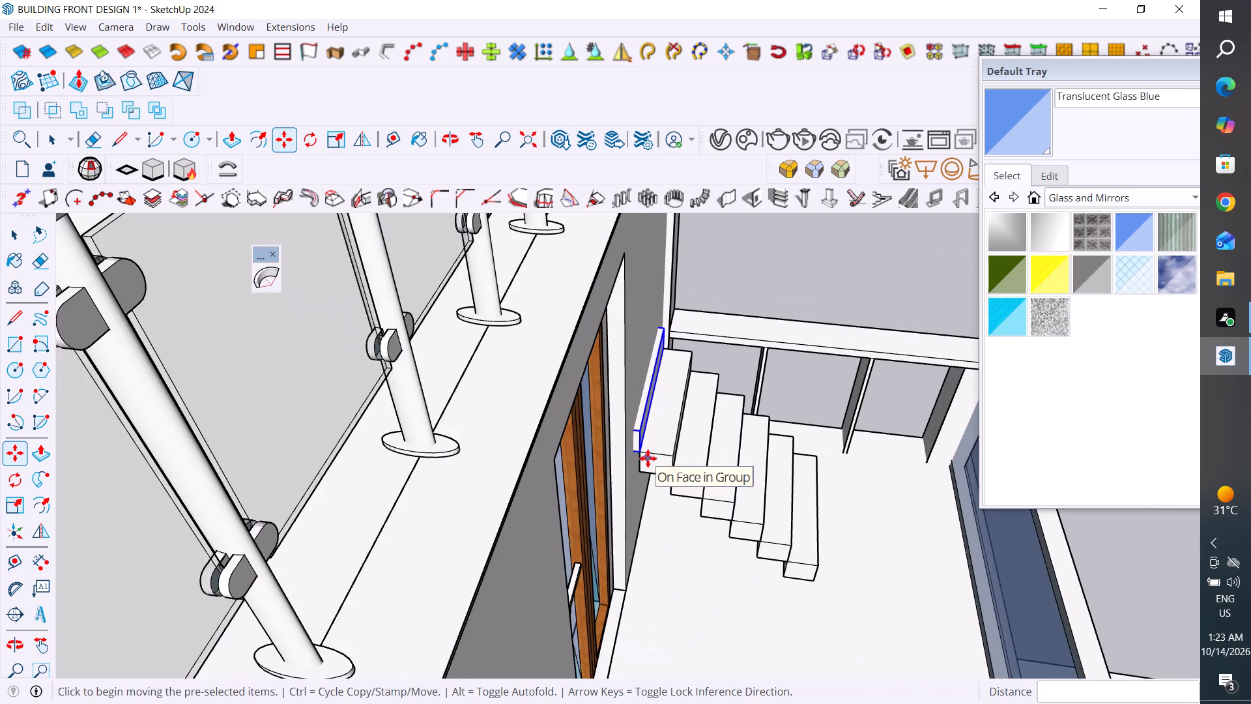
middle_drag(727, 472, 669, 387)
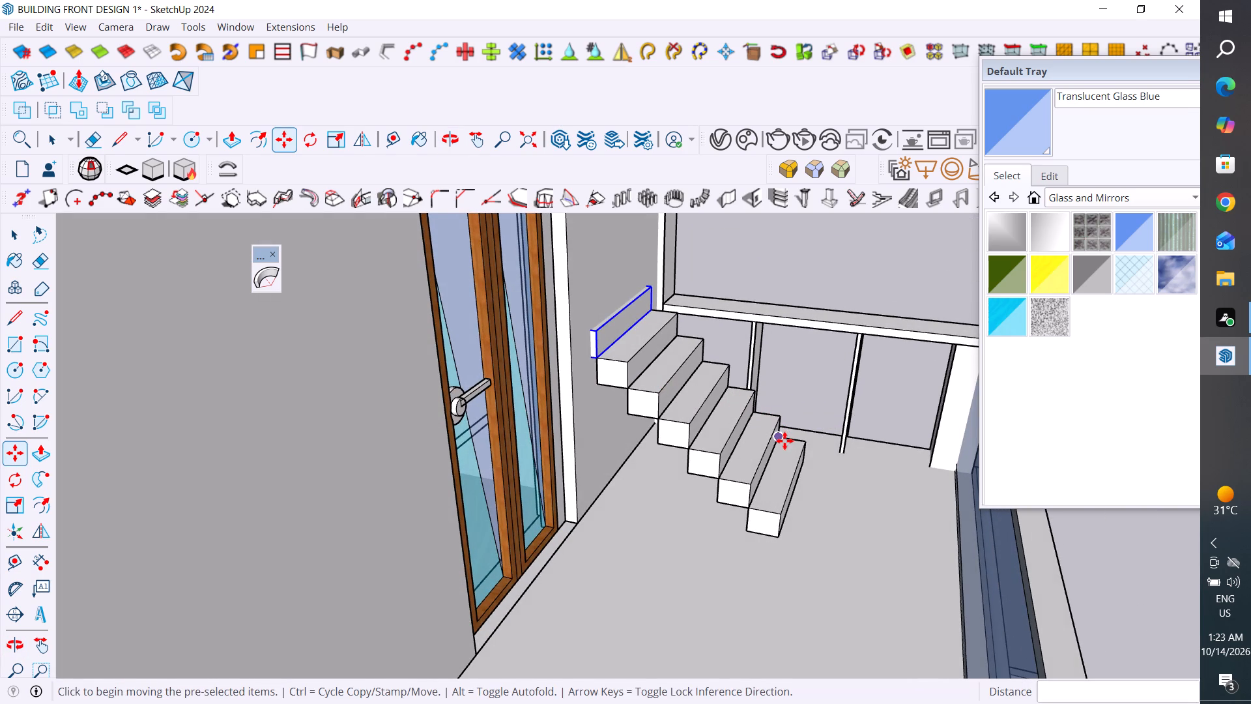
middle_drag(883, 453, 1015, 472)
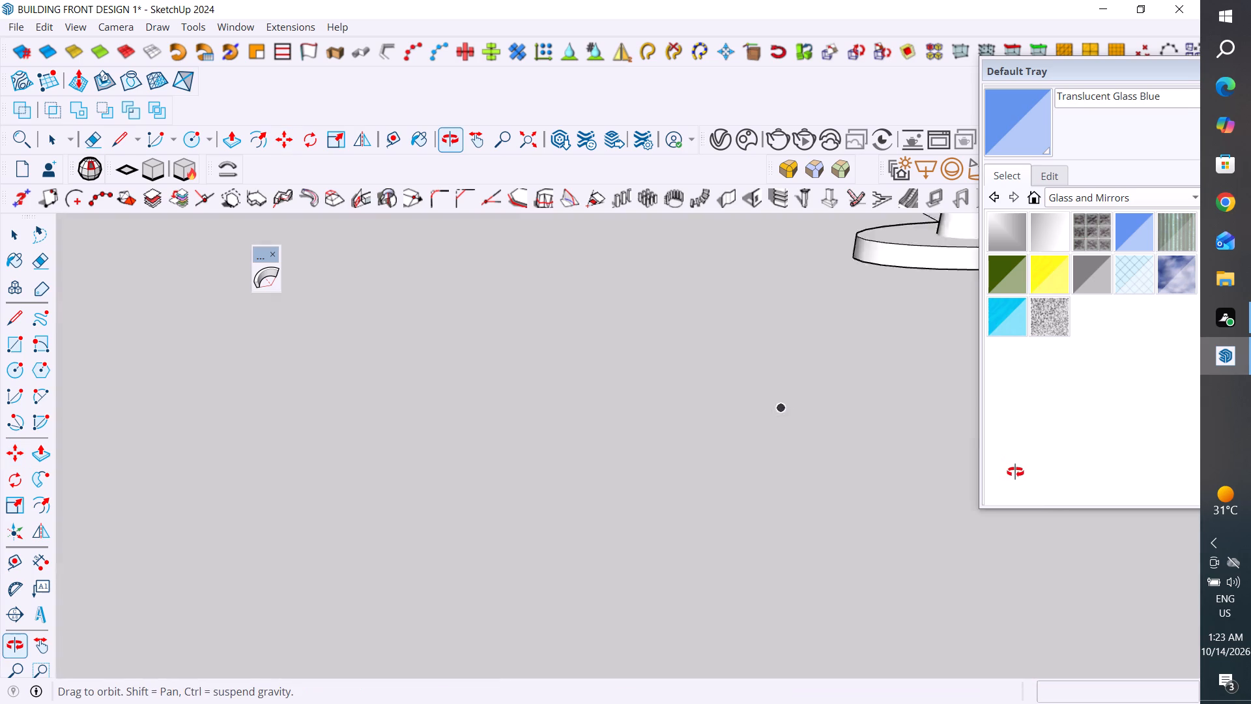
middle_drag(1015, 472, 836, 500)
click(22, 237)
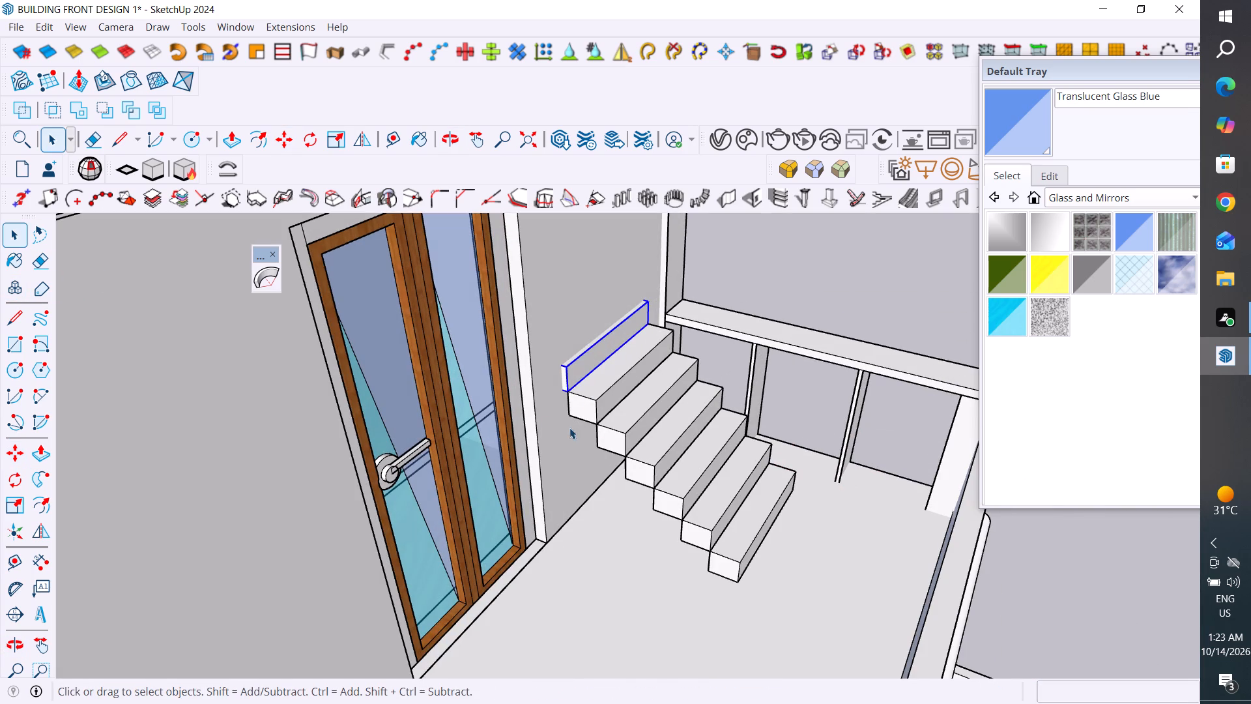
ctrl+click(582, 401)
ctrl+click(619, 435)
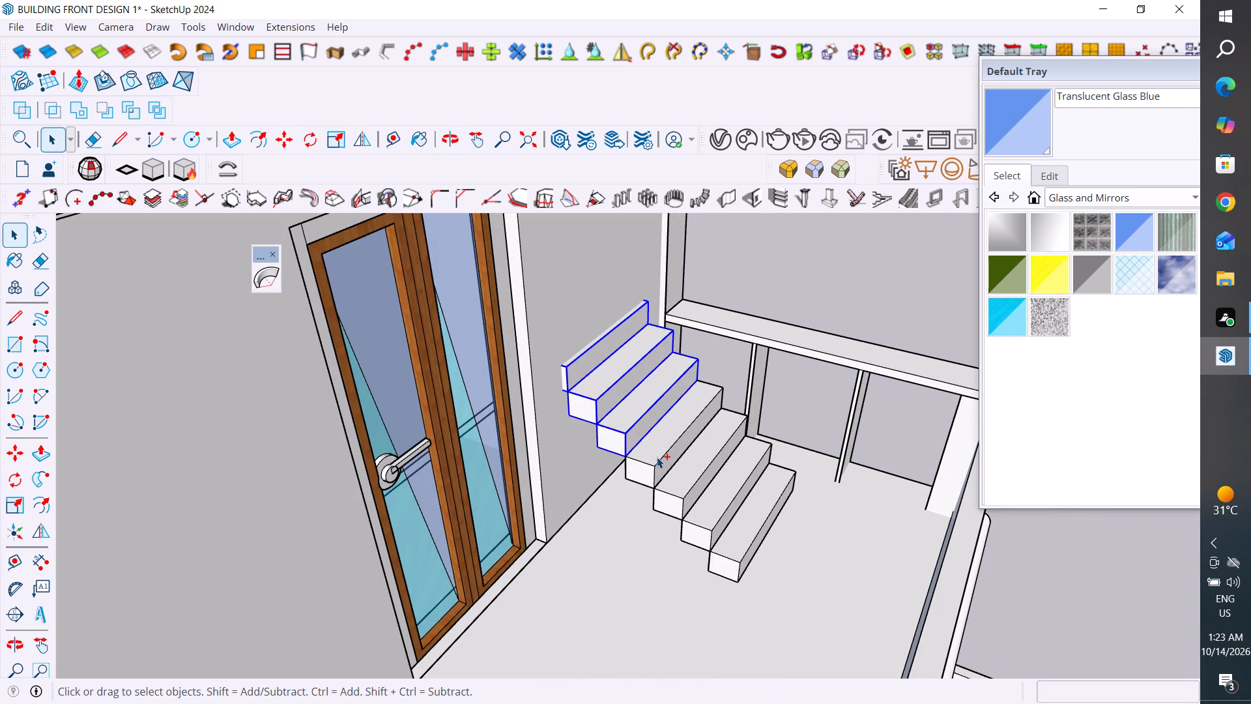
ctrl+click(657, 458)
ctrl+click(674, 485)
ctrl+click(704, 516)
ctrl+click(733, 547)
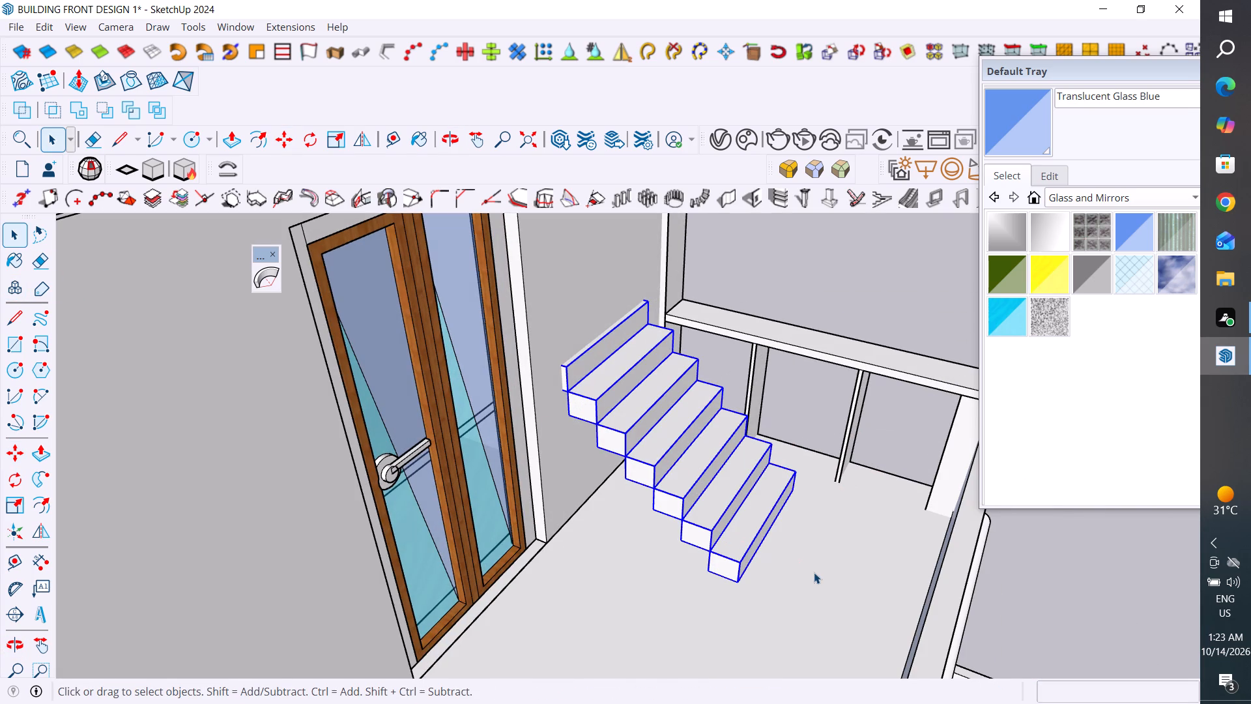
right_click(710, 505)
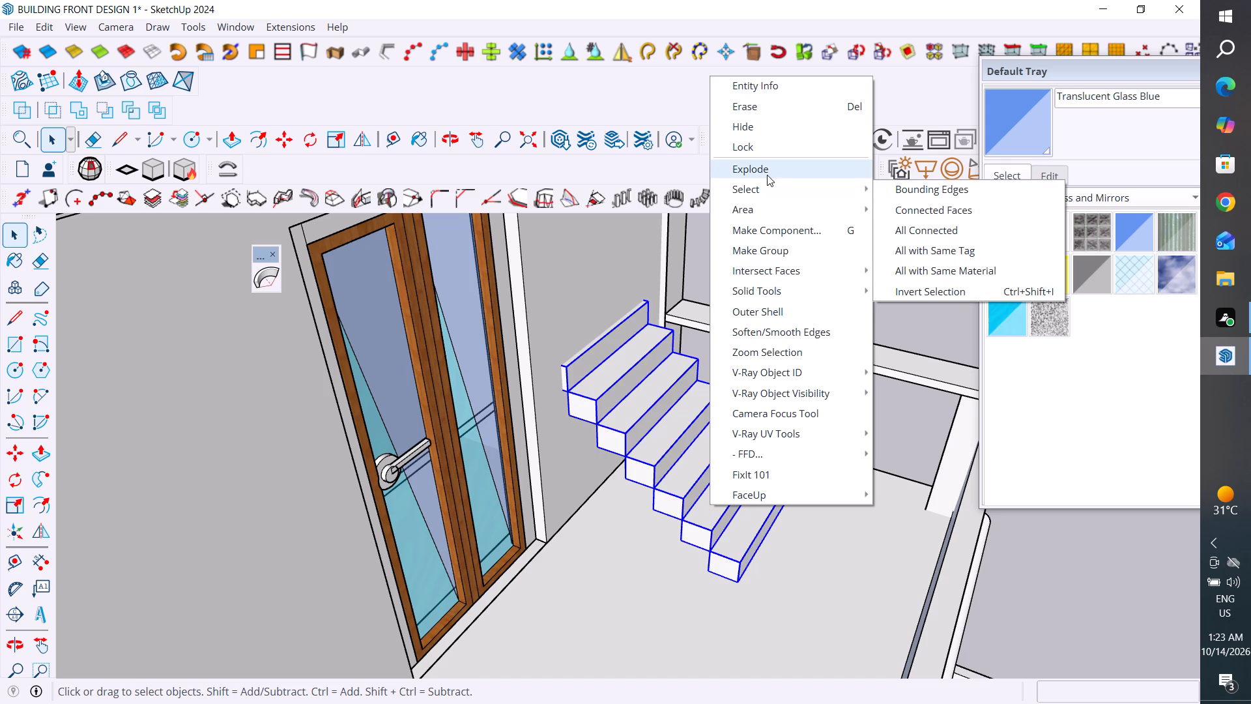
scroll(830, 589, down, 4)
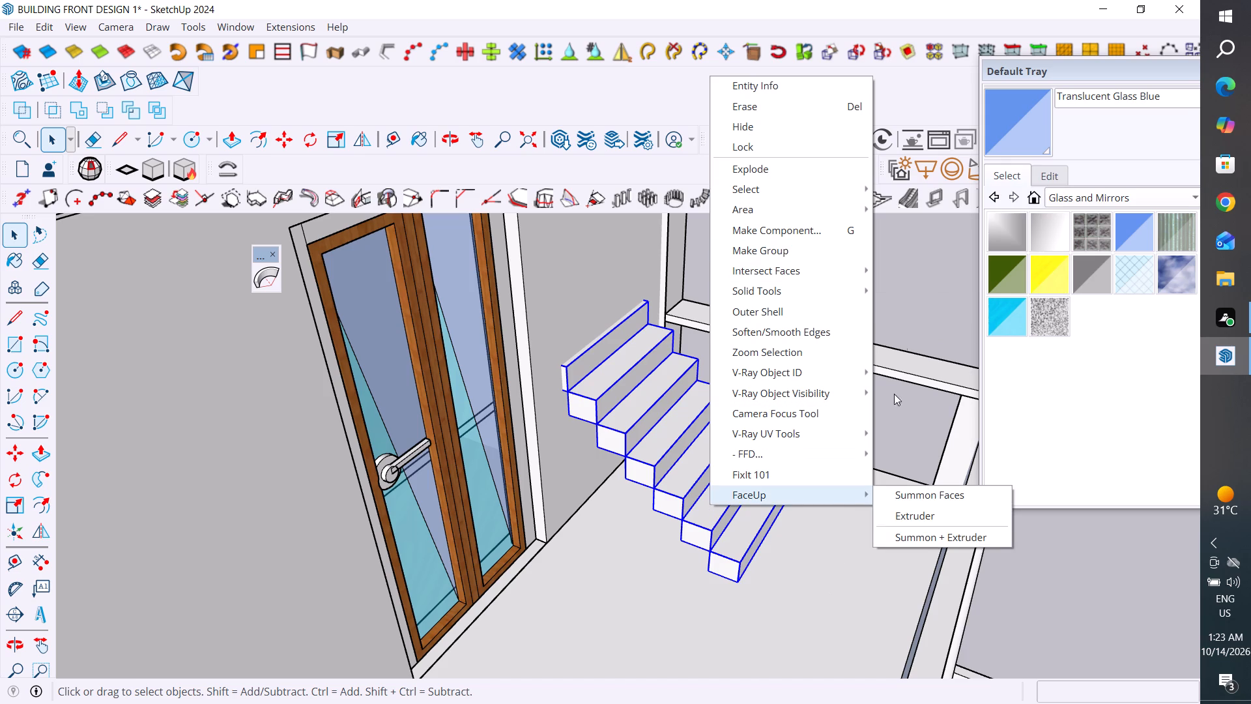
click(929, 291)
Select all seven stair steps and move them 7" along the red axis, away from the building wall.
scroll(833, 465, down, 11)
middle_drag(824, 477, 837, 446)
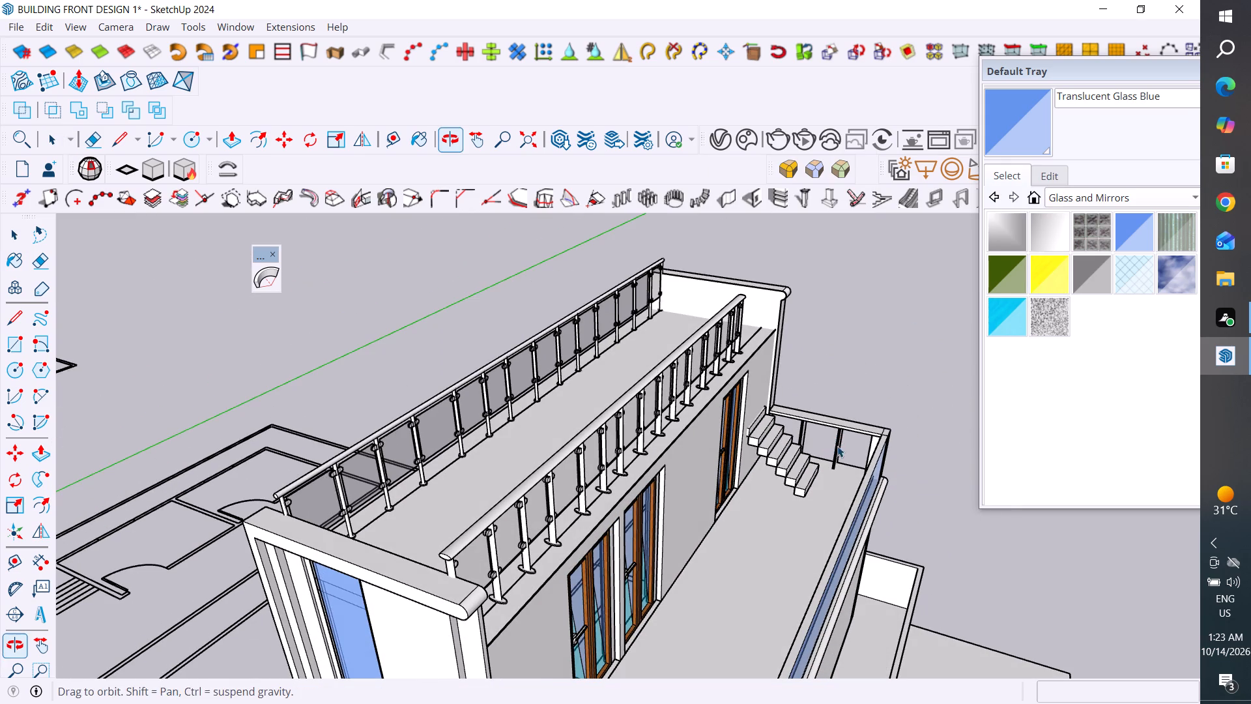
scroll(801, 490, up, 3)
ctrl+click(804, 489)
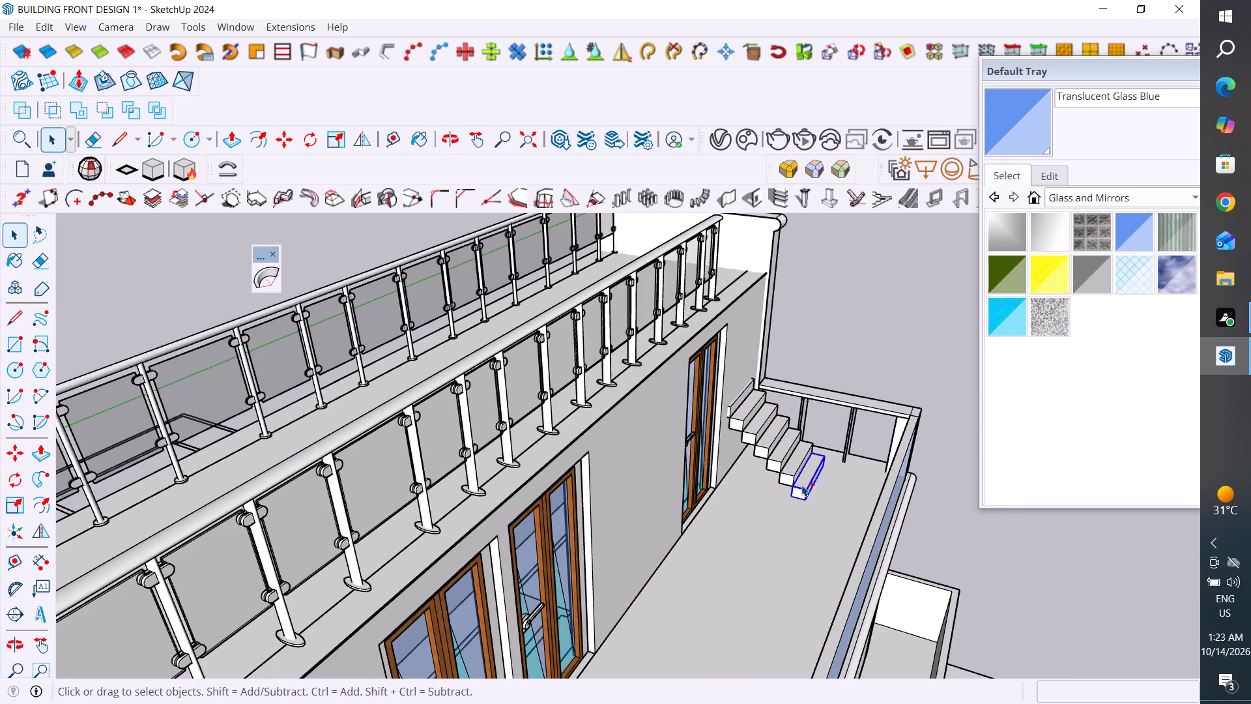
ctrl+click(796, 471)
ctrl+click(779, 450)
ctrl+click(769, 443)
ctrl+click(762, 432)
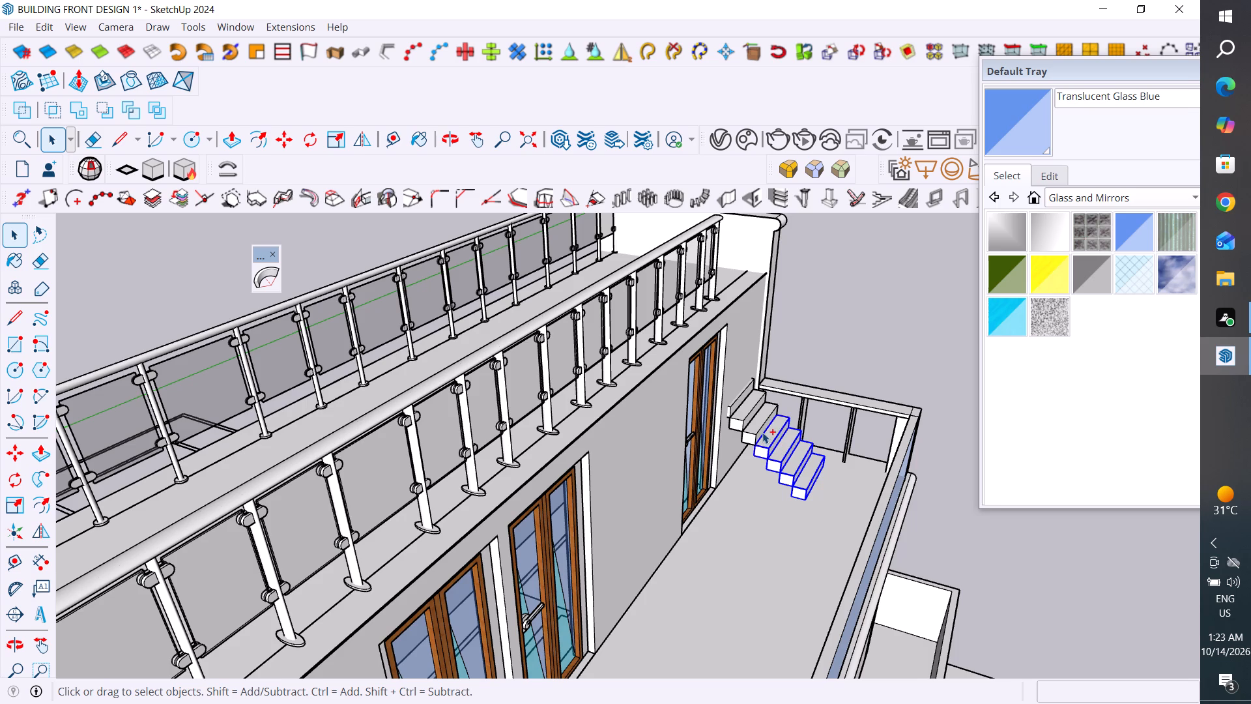
ctrl+click(748, 413)
ctrl+click(738, 403)
key(m)
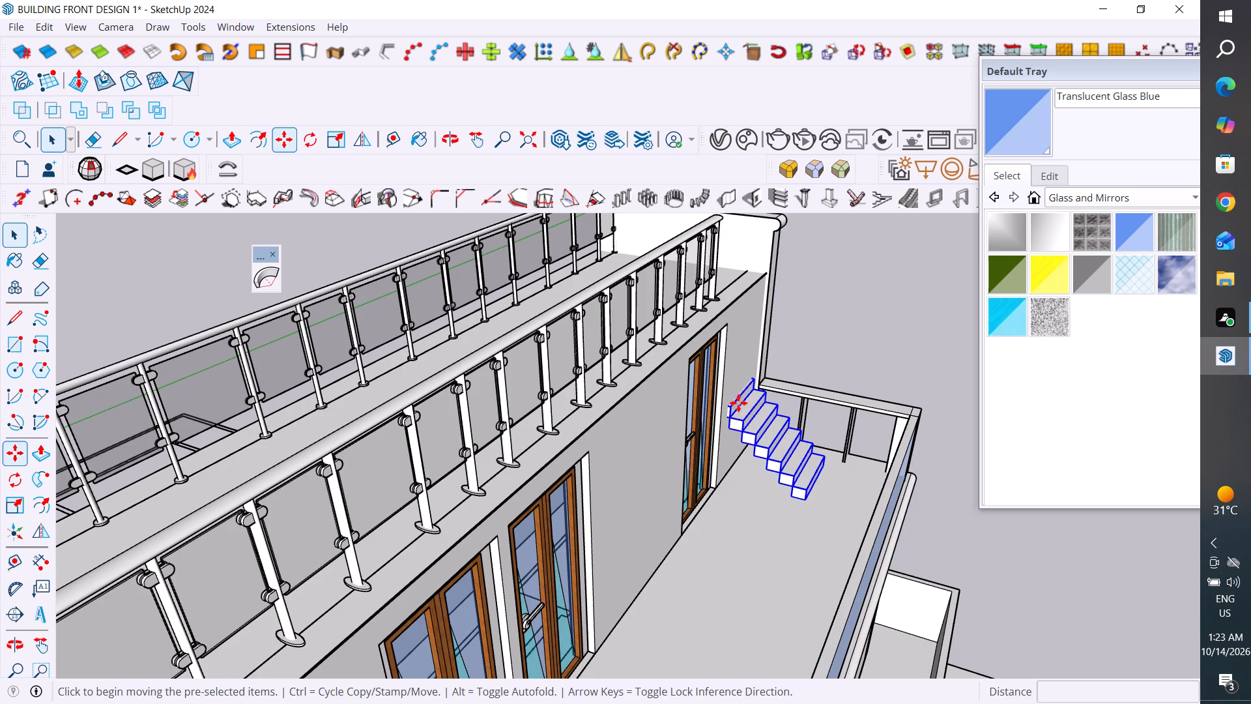
click(756, 373)
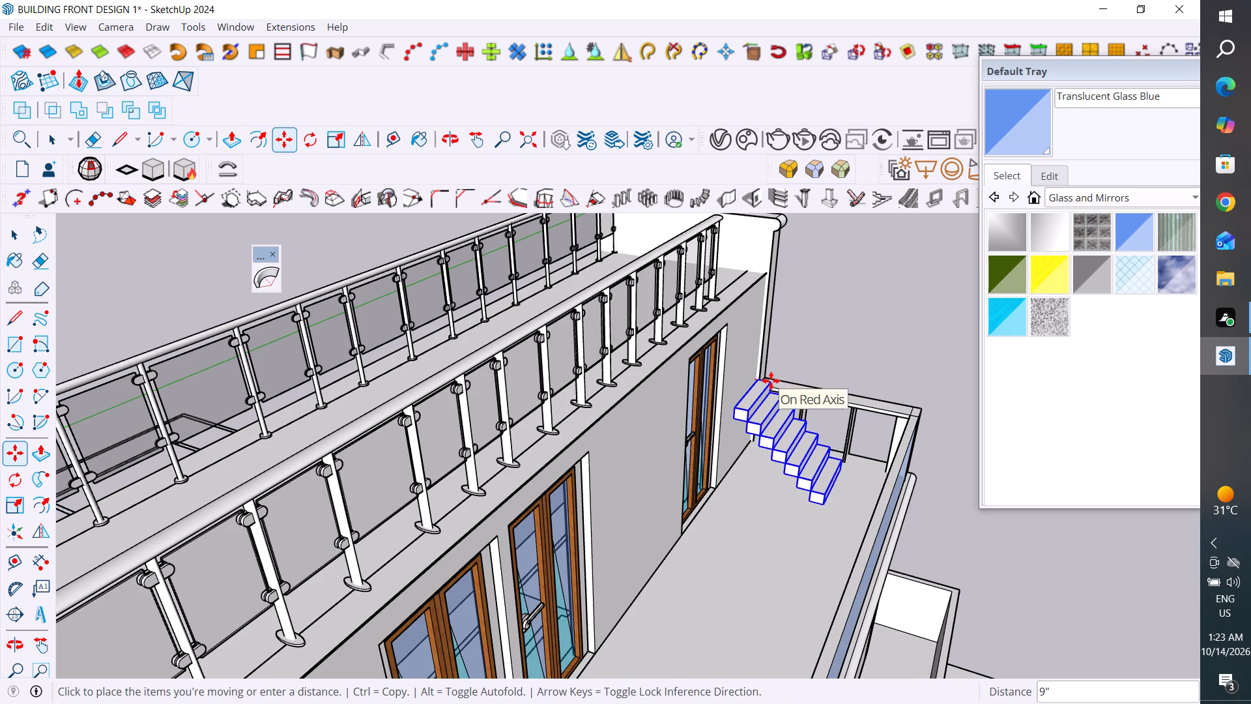
click(767, 379)
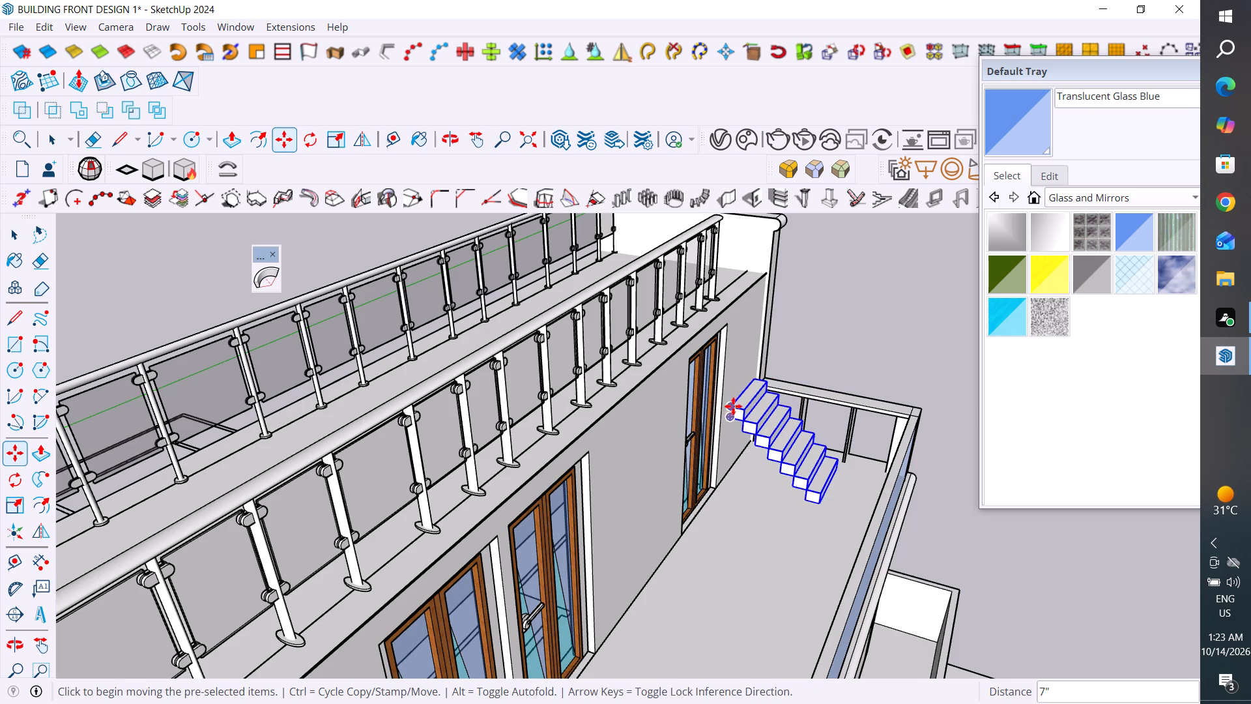
Raise the selected stair about 54" so the top step meets the roof slab edge, and clear the selection.
scroll(749, 370, up, 4)
click(760, 382)
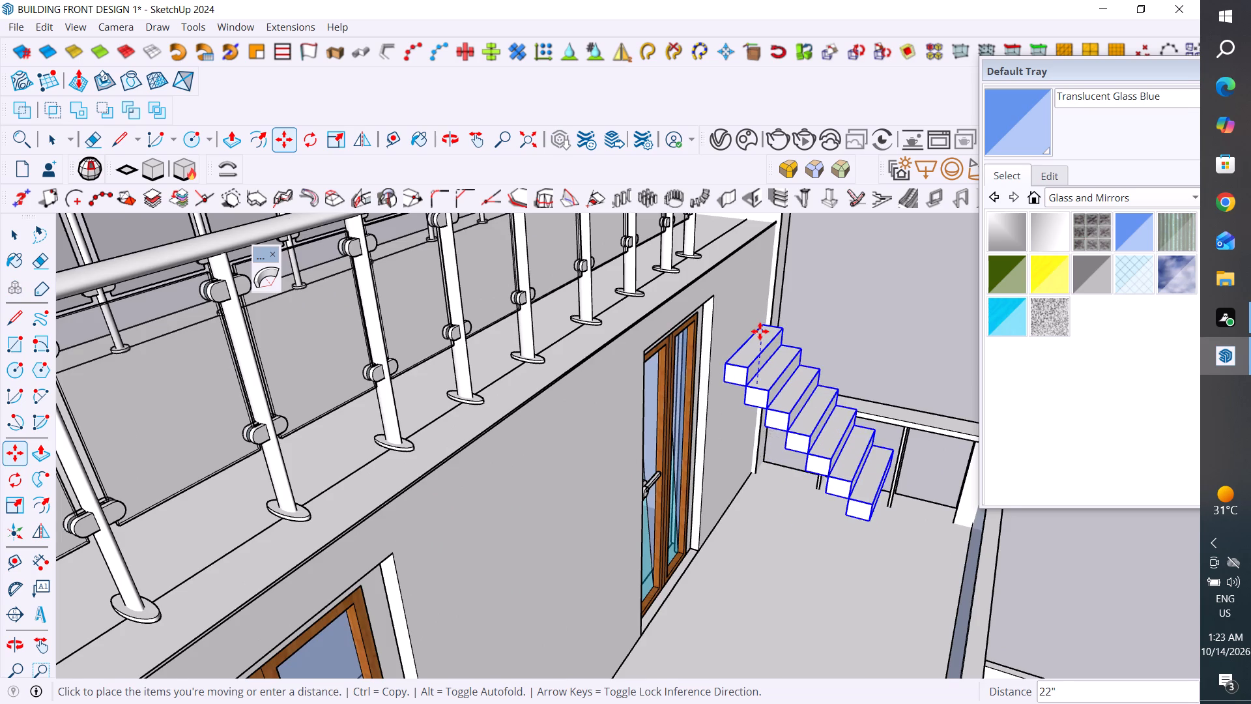
scroll(760, 331, down, 6)
scroll(768, 273, up, 7)
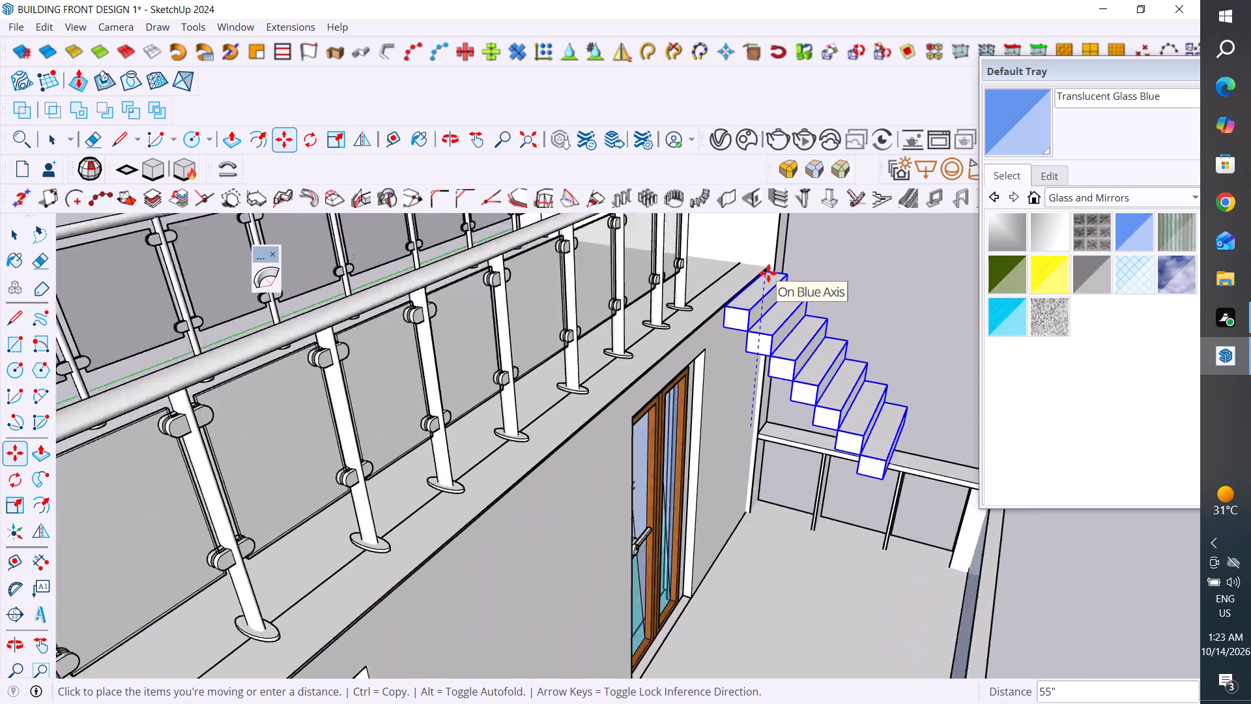
scroll(768, 273, up, 1)
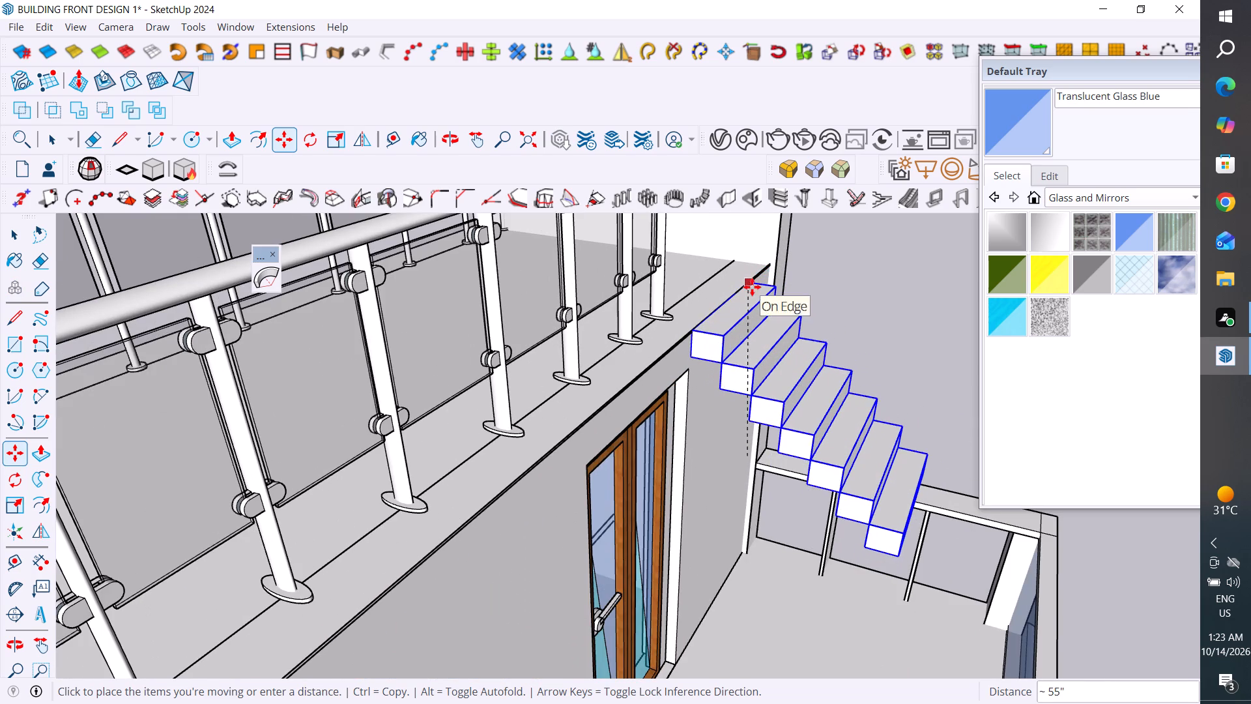
click(755, 286)
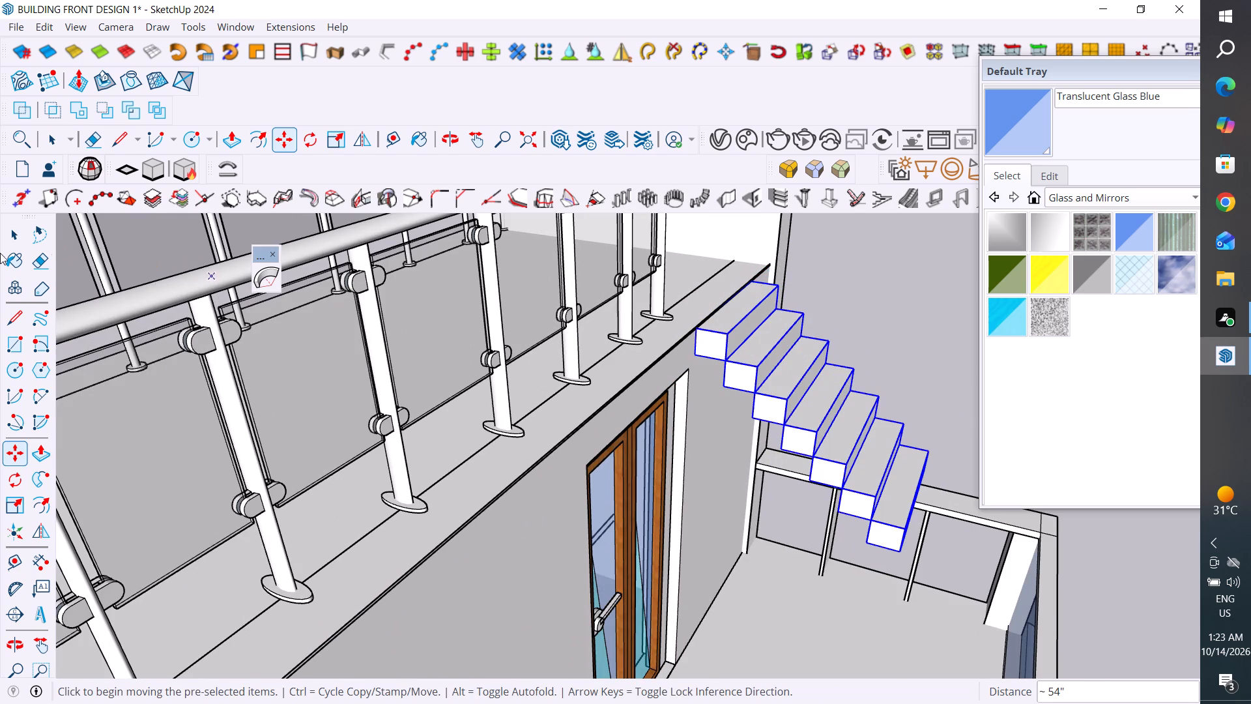
click(25, 233)
click(857, 272)
scroll(823, 339, down, 4)
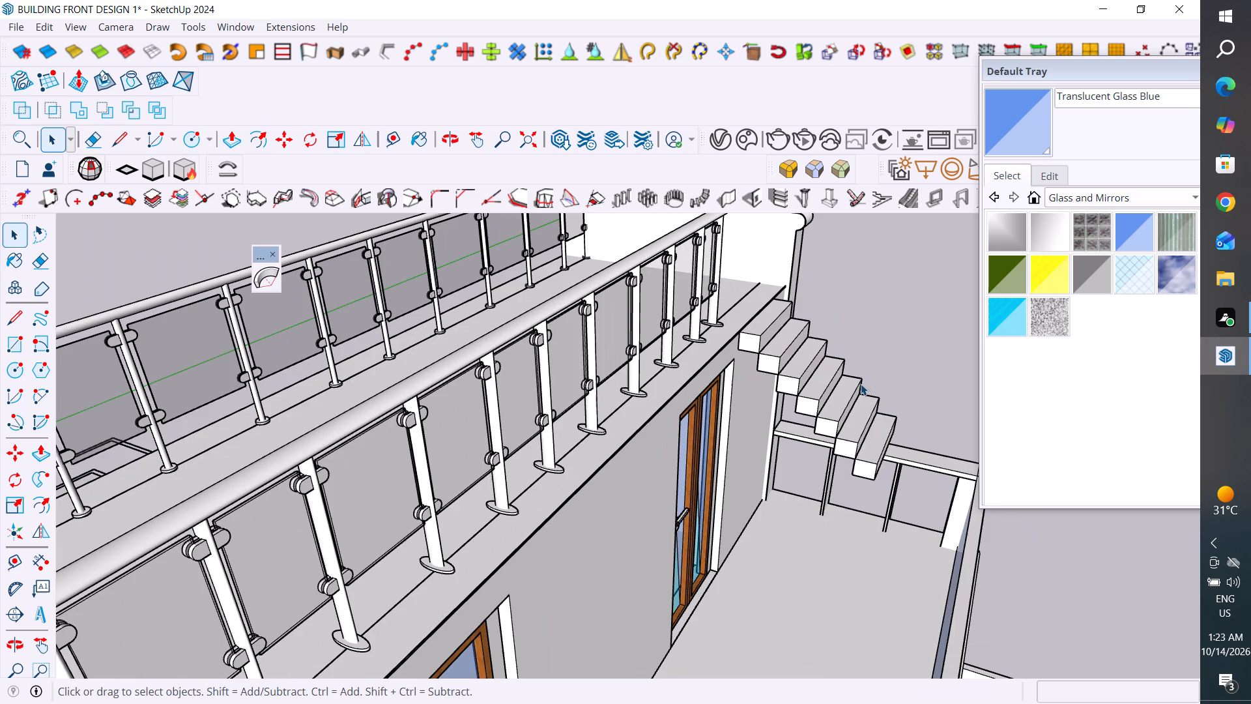
middle_drag(859, 397, 708, 482)
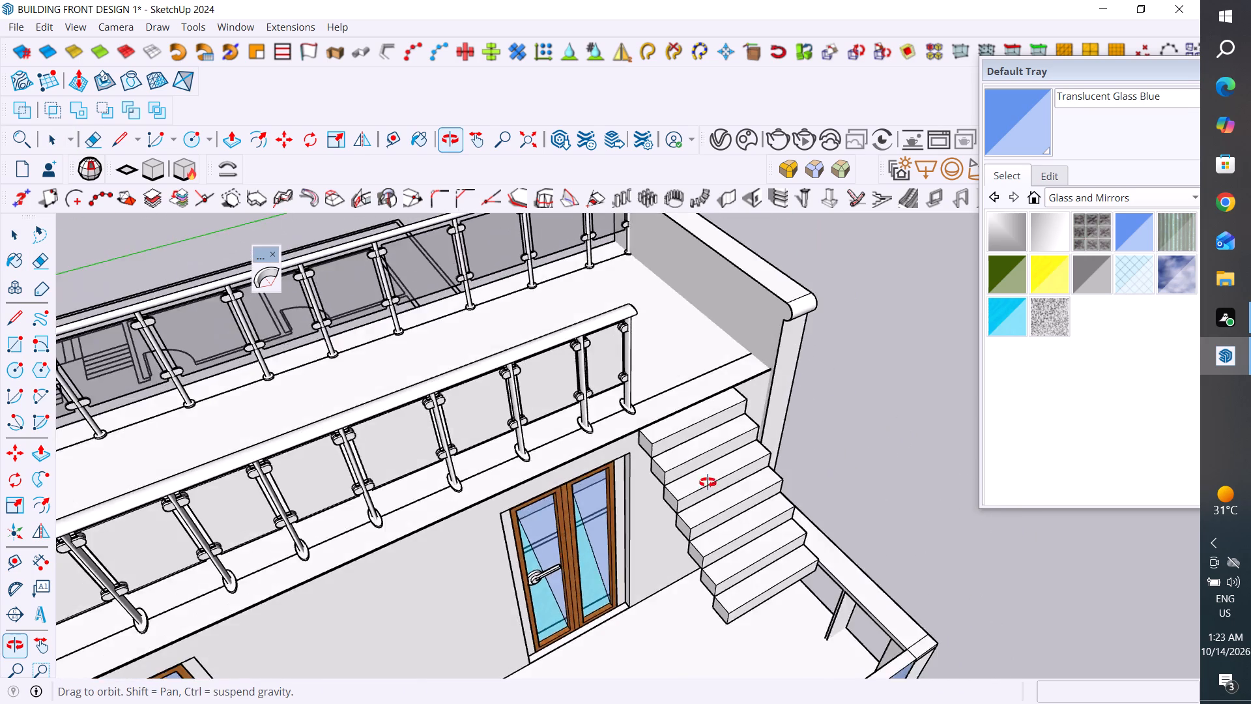
Select all seven stair steps, move them about 8" along the roof slab edge toward the end wall, and clear the selection.
middle_drag(708, 482, 539, 418)
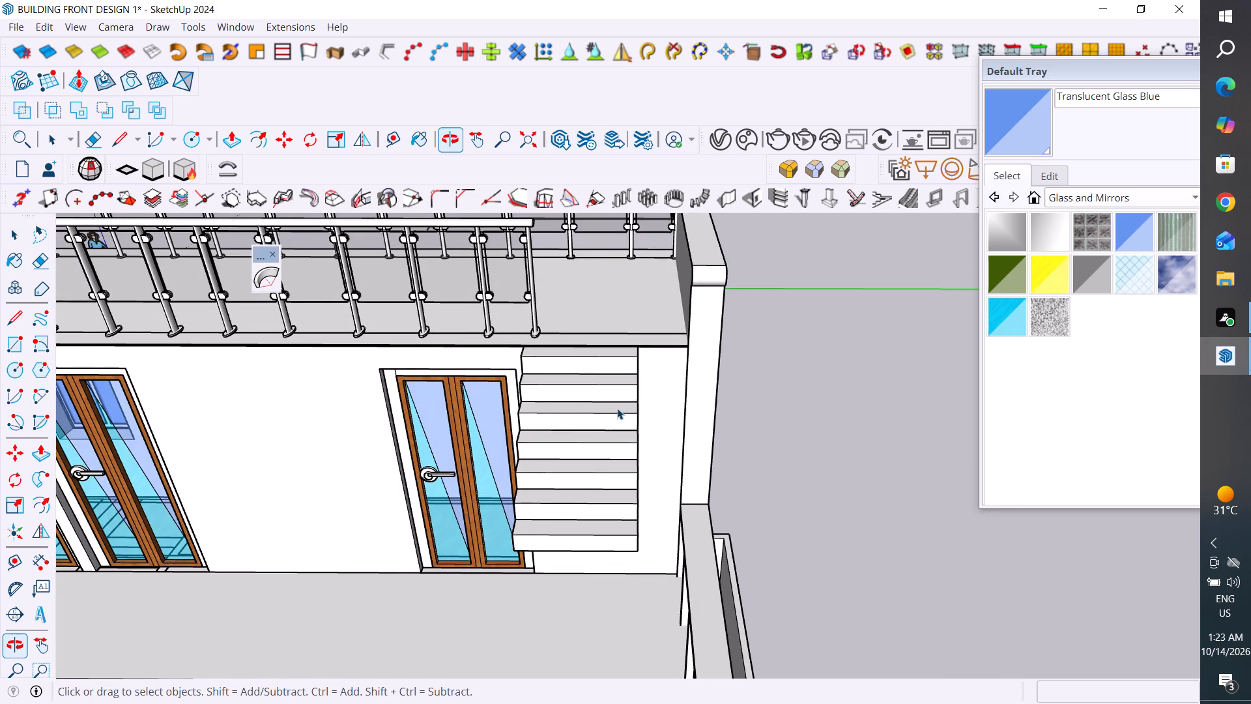
scroll(635, 360, up, 1)
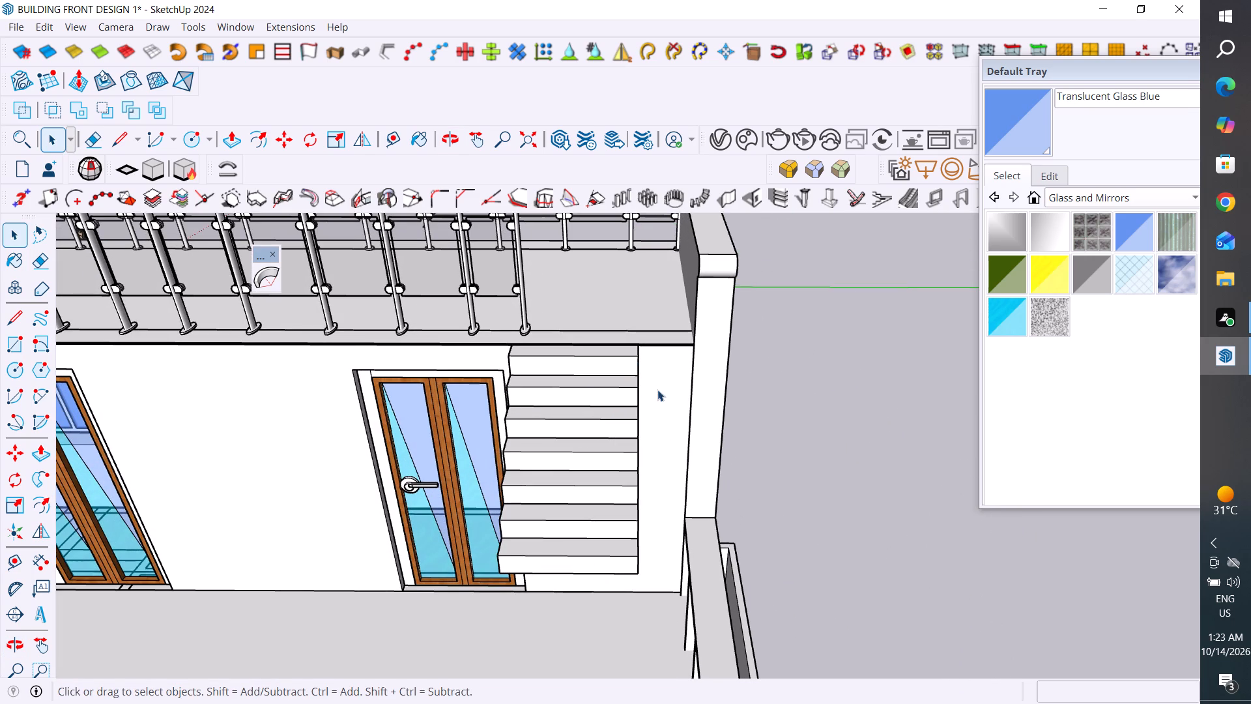
middle_drag(620, 385, 676, 377)
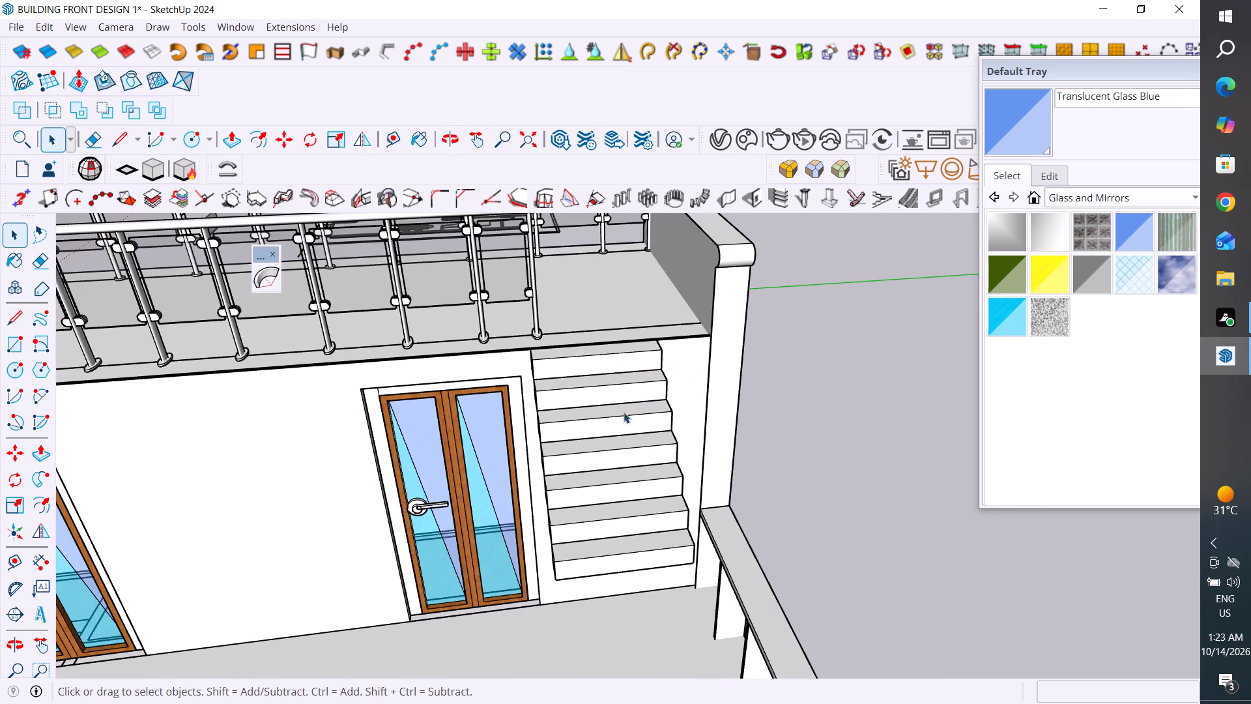
click(623, 559)
ctrl+click(632, 516)
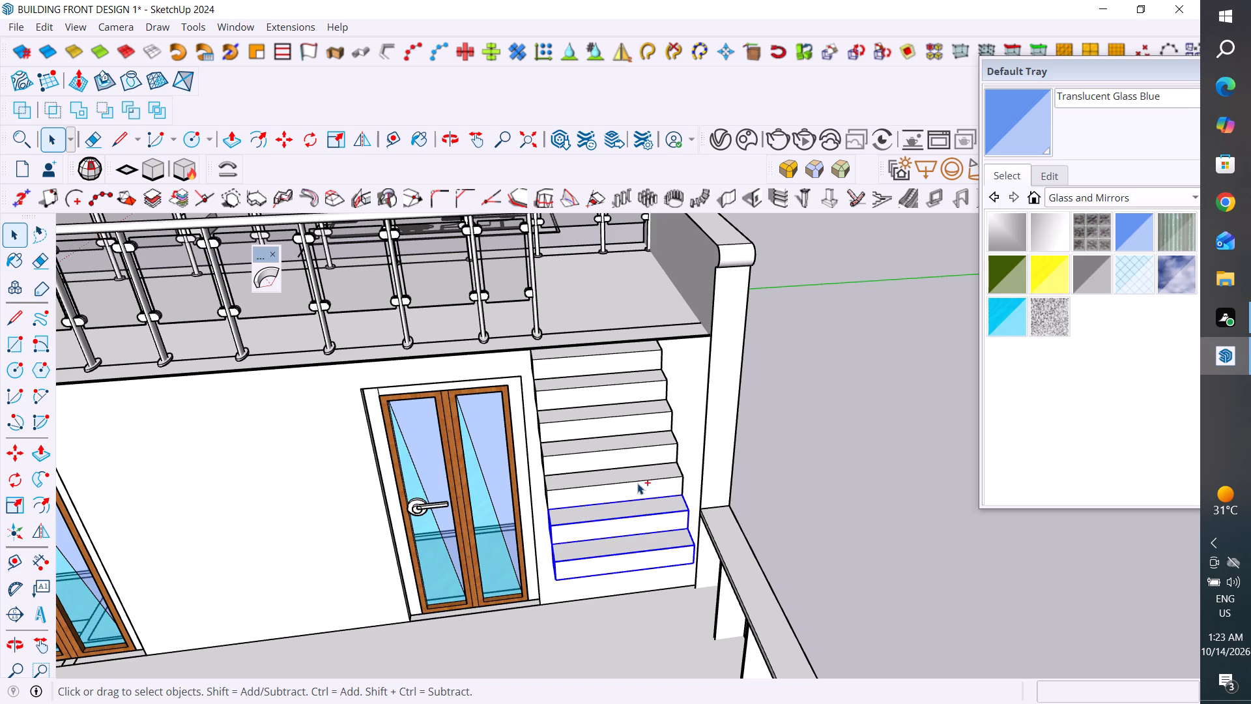
ctrl+click(637, 483)
ctrl+click(639, 445)
ctrl+click(641, 422)
ctrl+click(637, 385)
ctrl+click(639, 358)
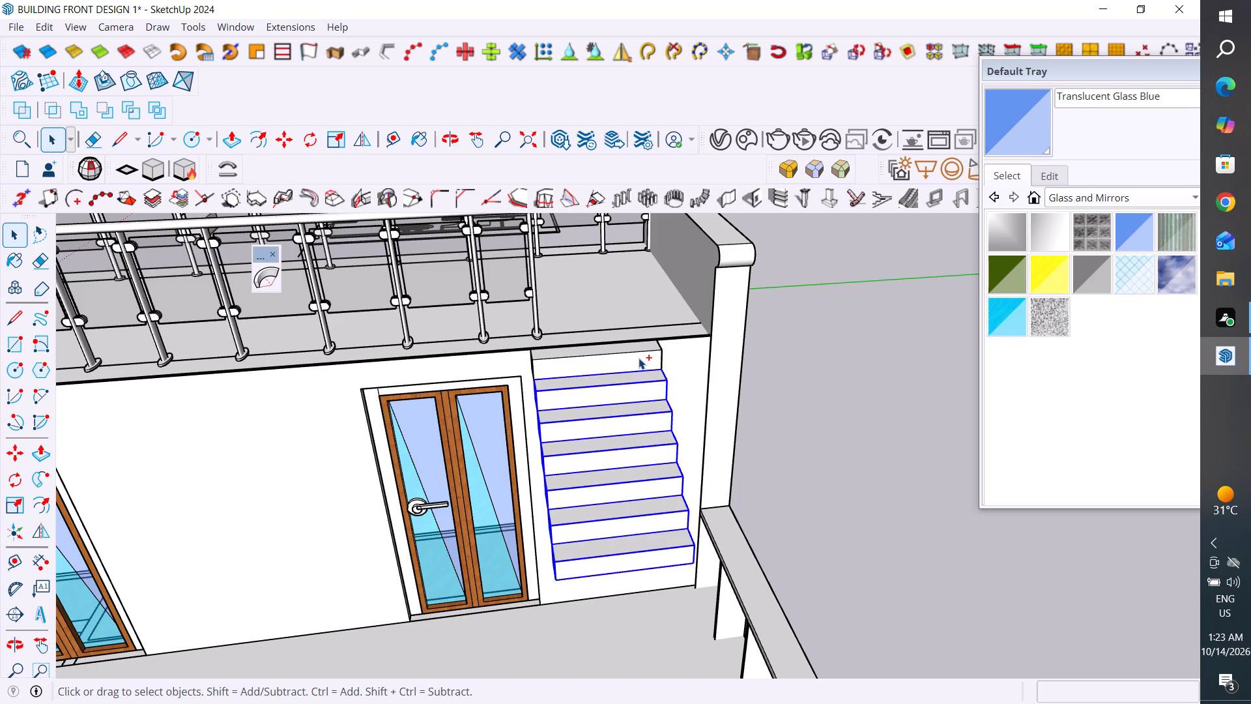
key(m)
click(654, 340)
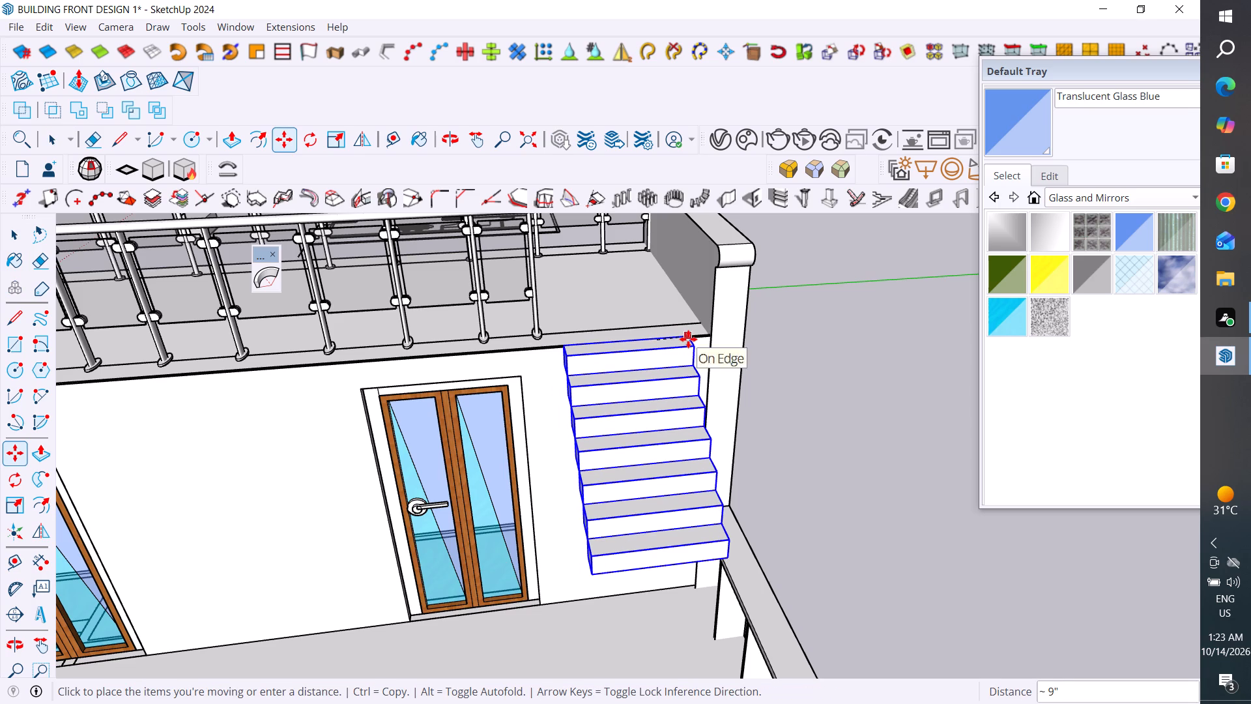
click(685, 339)
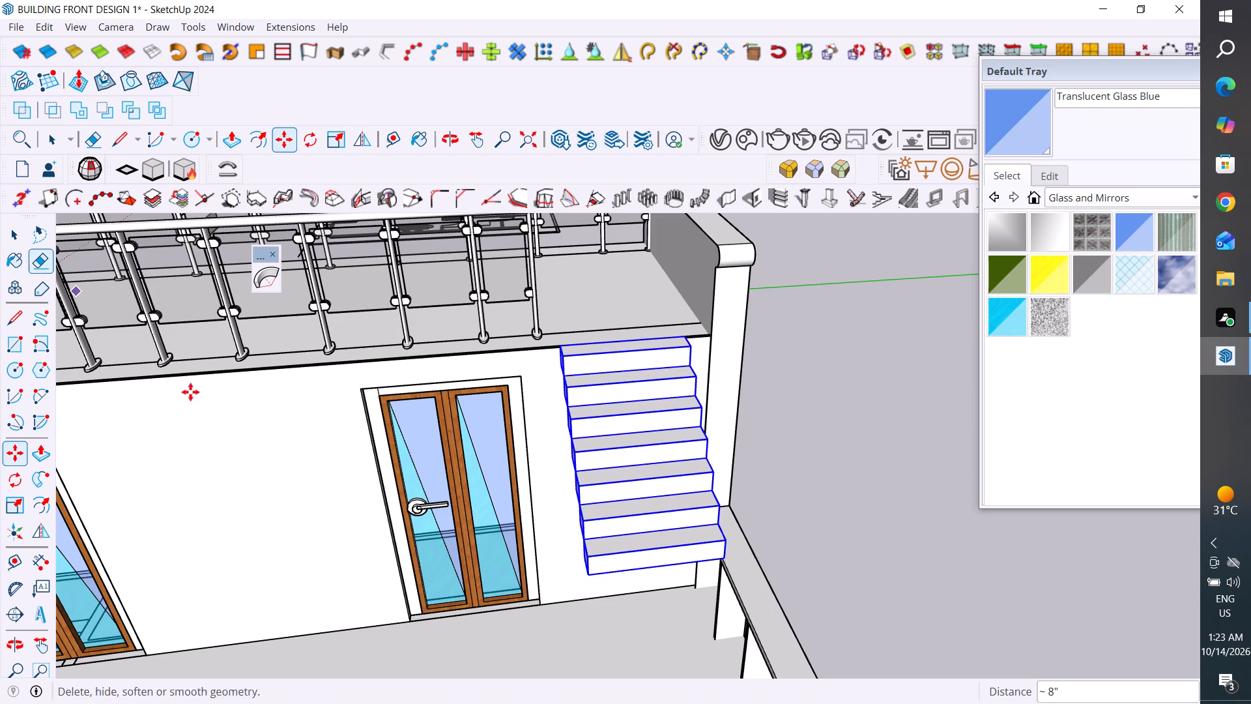
middle_drag(636, 583, 771, 582)
scroll(783, 576, up, 1)
scroll(844, 528, down, 3)
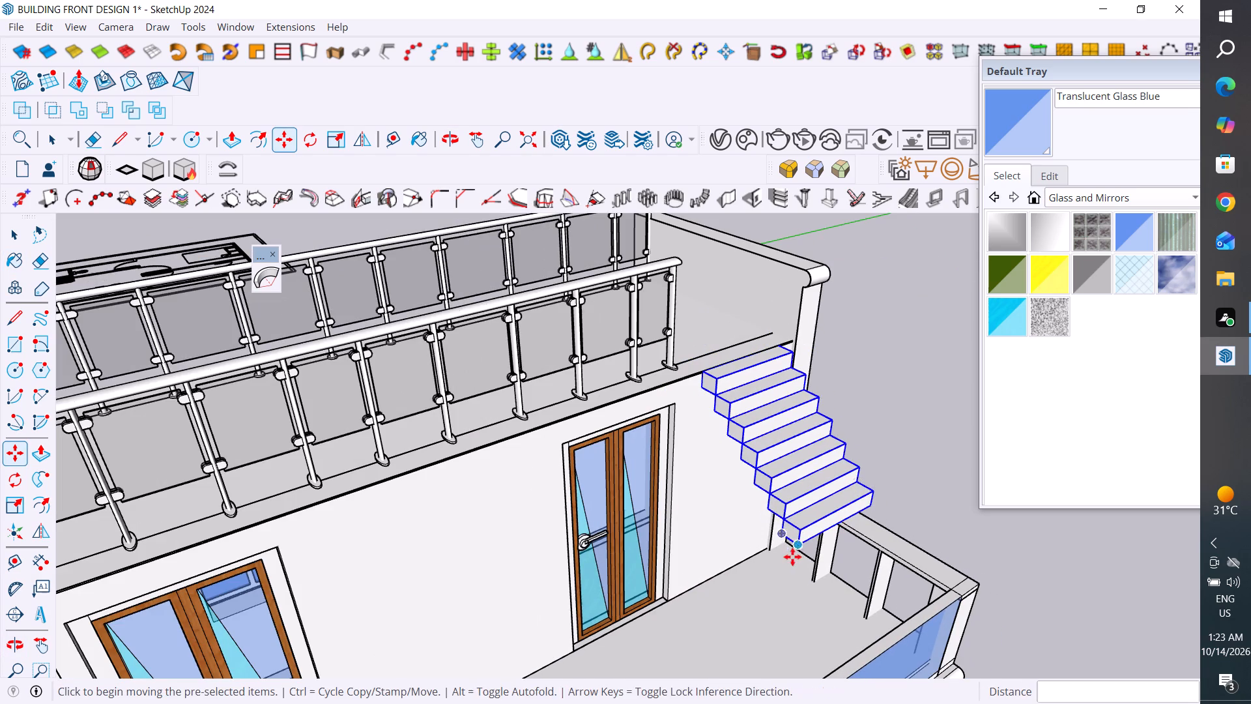
click(14, 245)
click(795, 533)
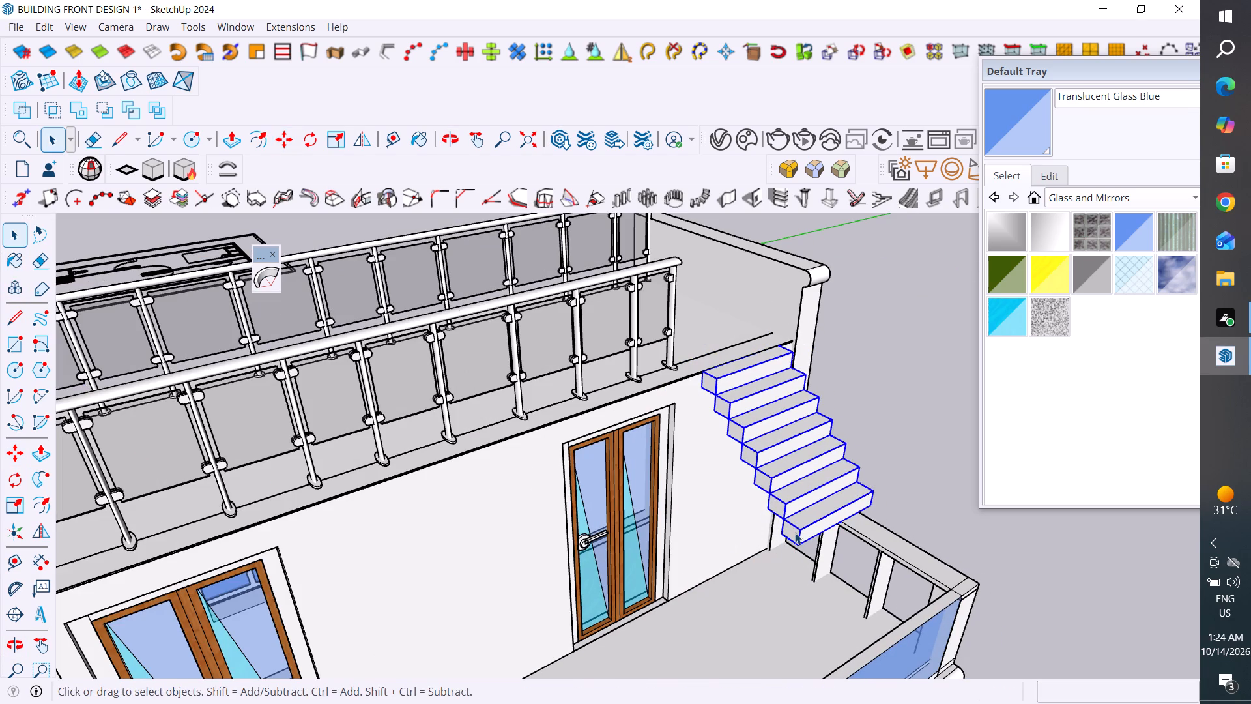
click(917, 469)
Copy the lowest stair step about 9" diagonally down so its upper corner meets the original's lower corner.
middle_drag(727, 552, 768, 557)
click(824, 523)
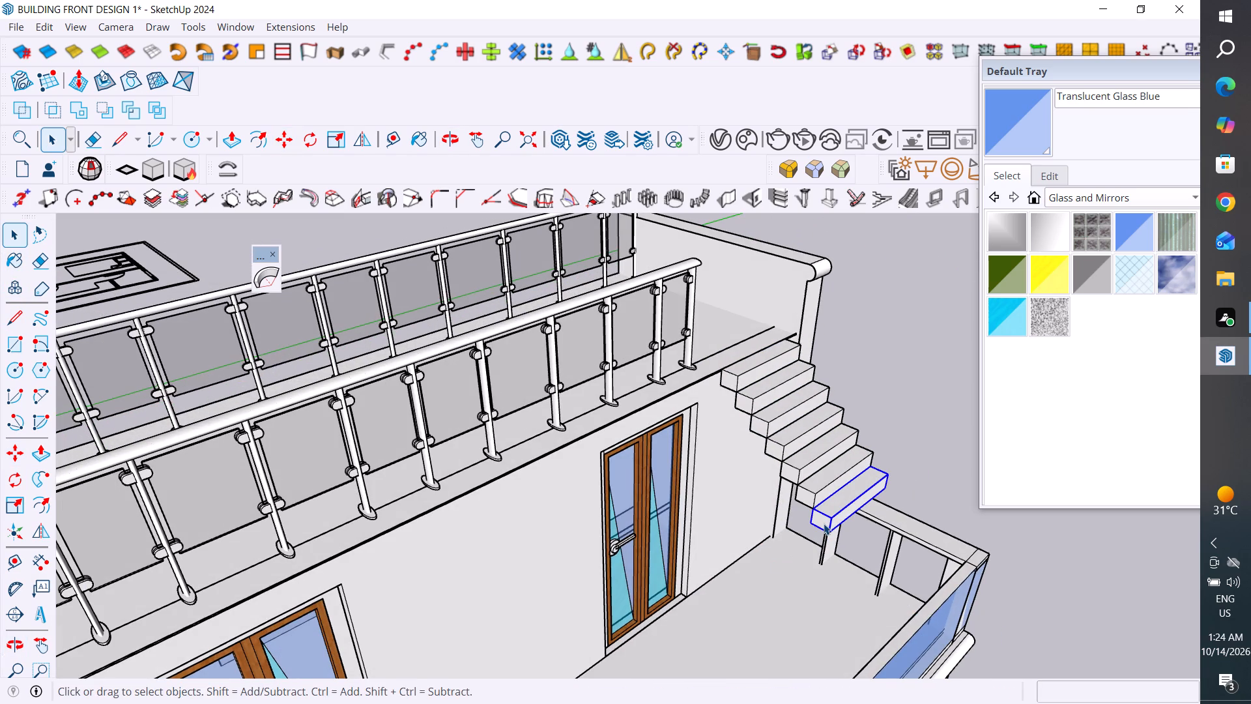
key(m)
click(811, 507)
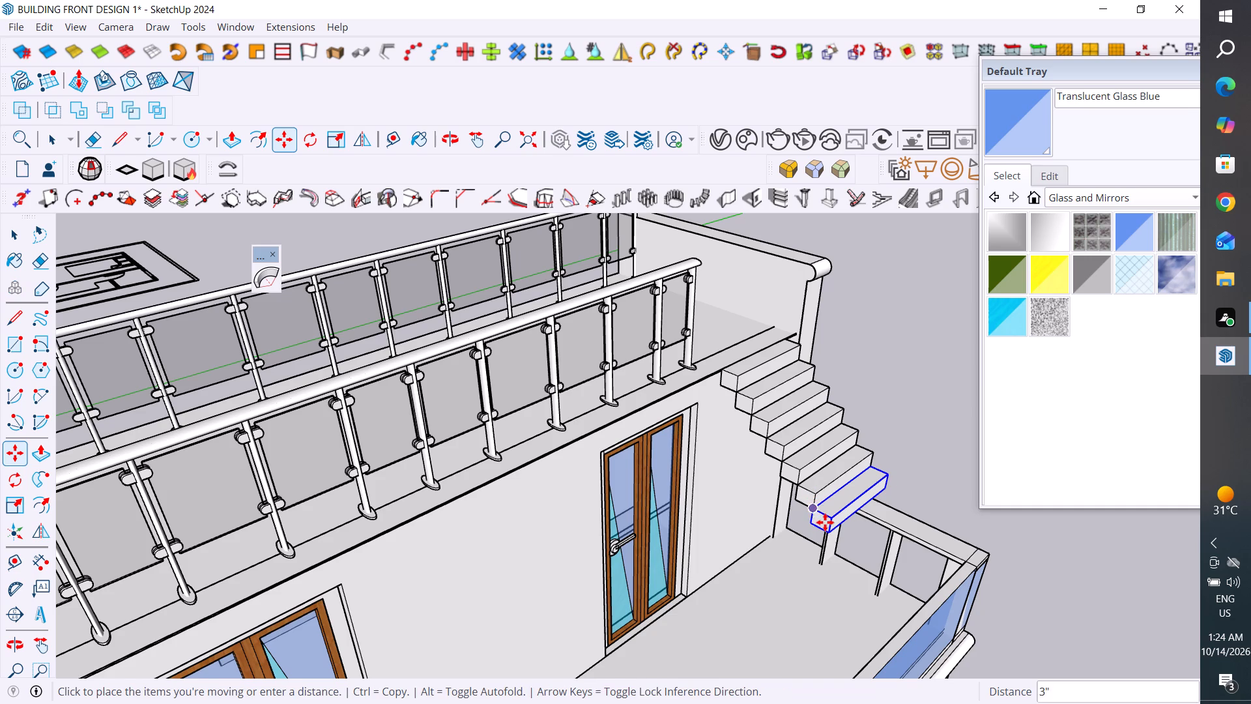
click(827, 529)
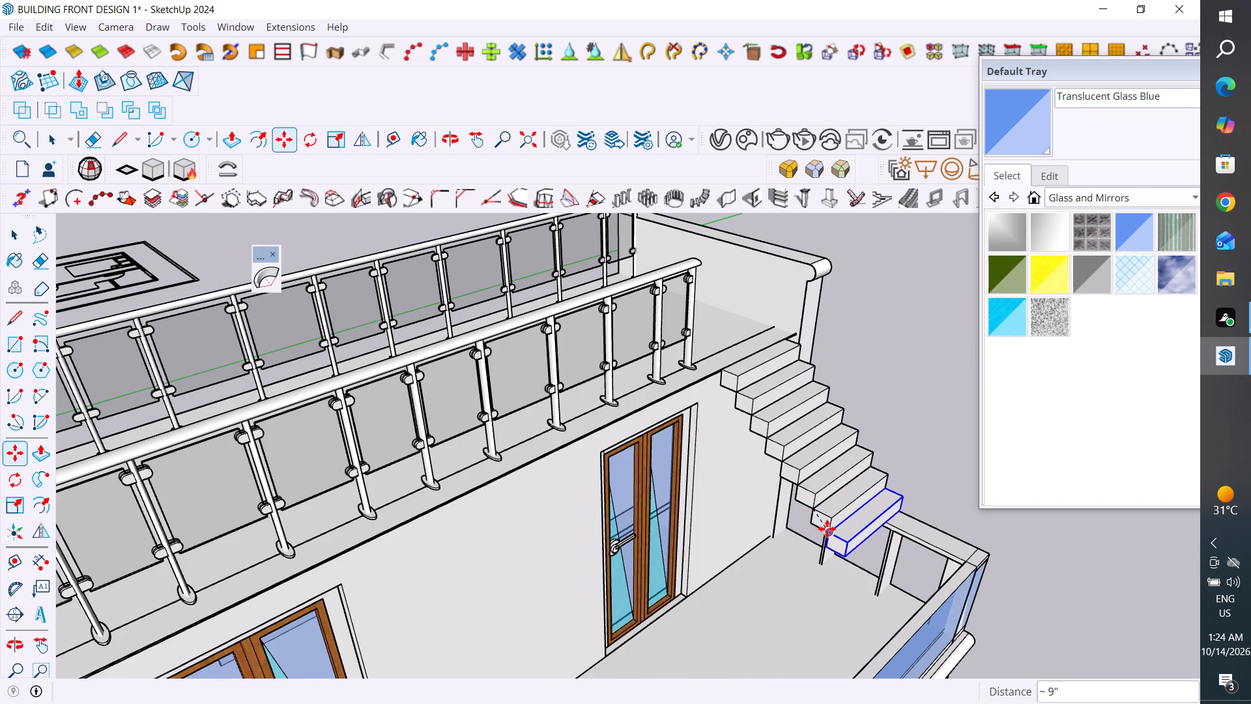
click(11, 230)
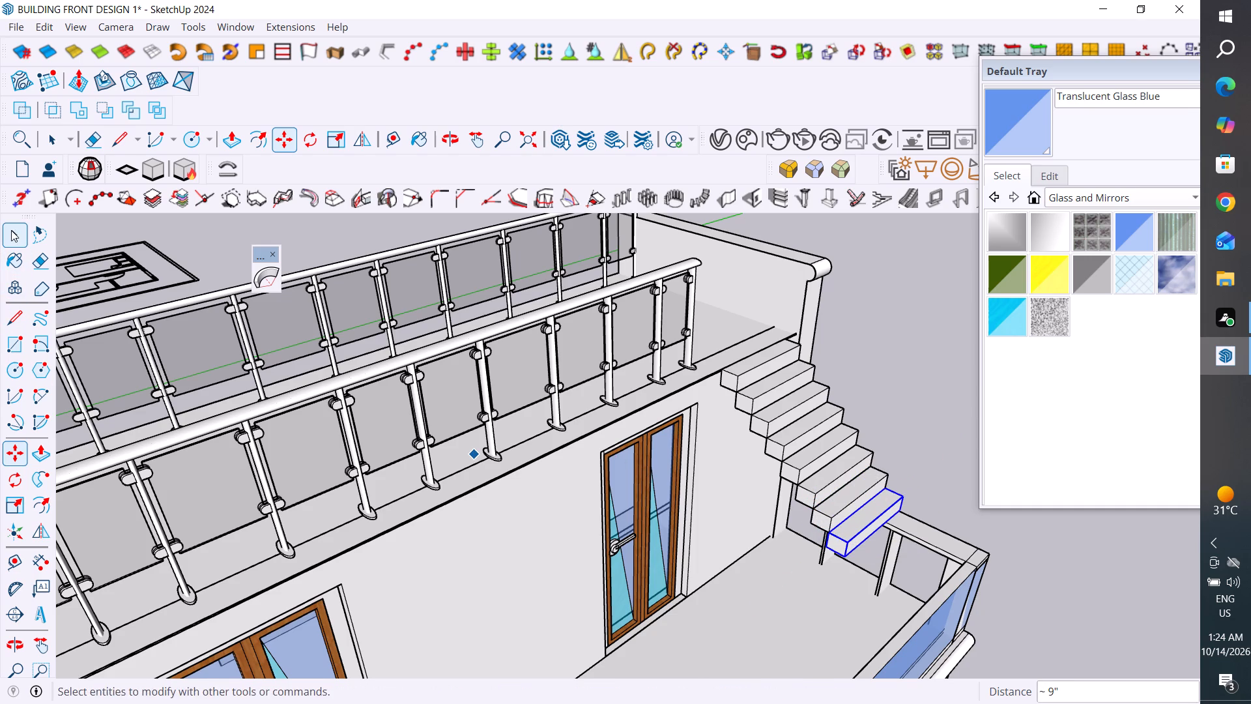
Open the new bottom step for editing, Push/Pull its front face outward 20" to form a landing, and exit it.
scroll(872, 535, up, 9)
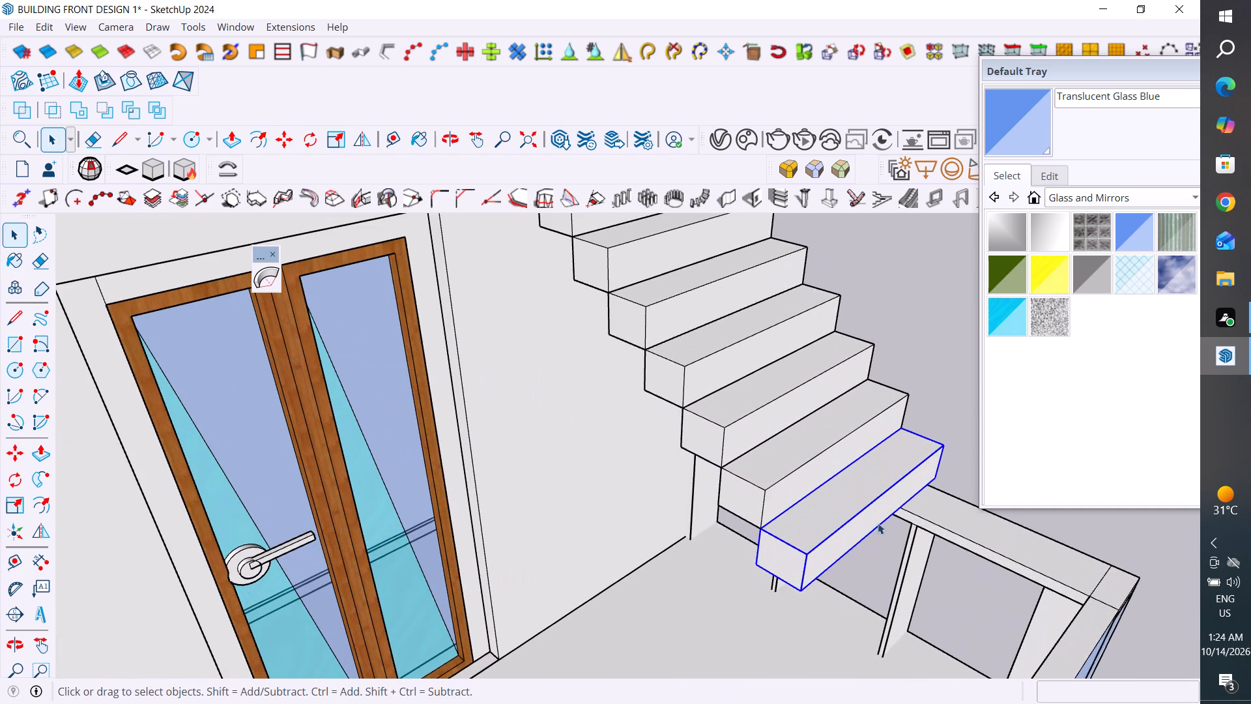
triple_click(880, 508)
double_click(880, 508)
click(897, 509)
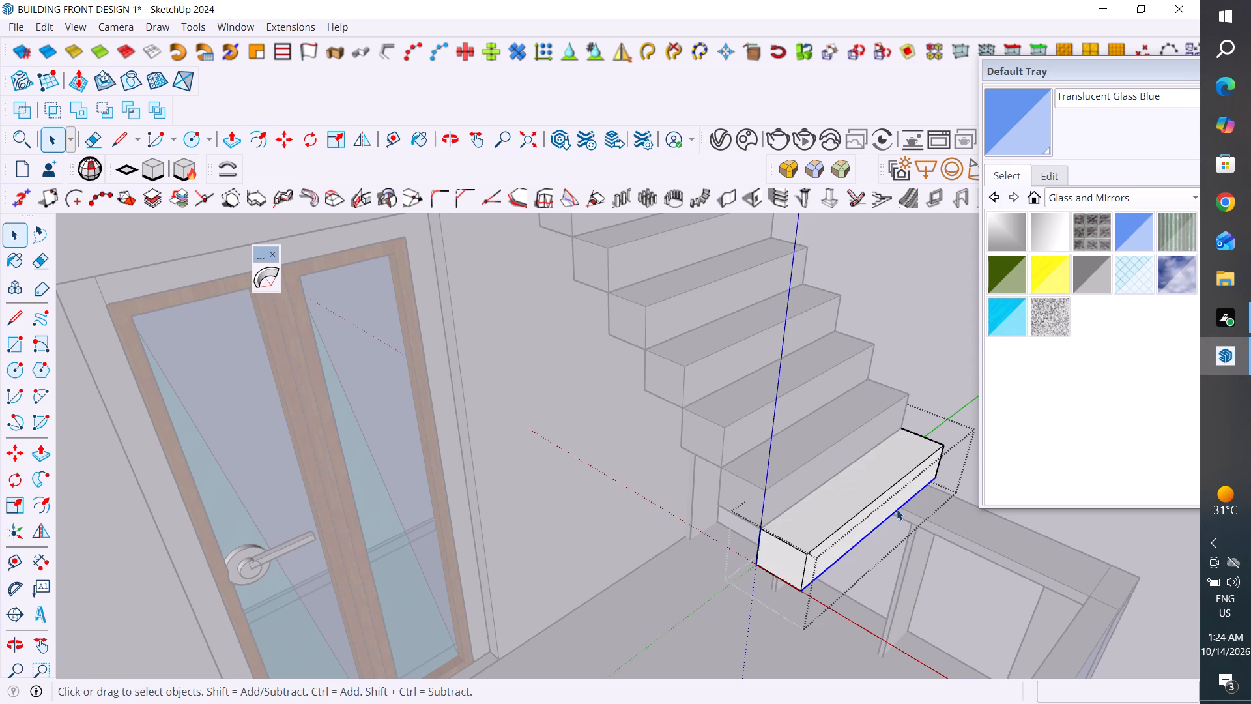
click(892, 497)
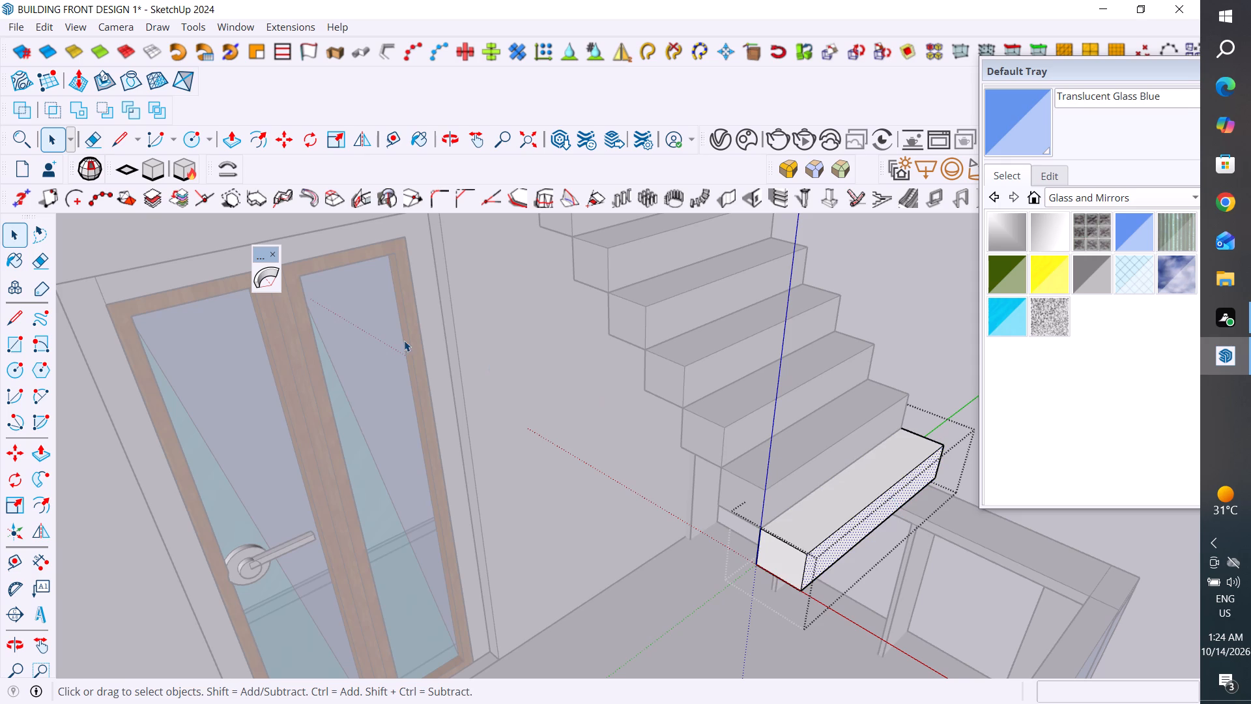
click(35, 450)
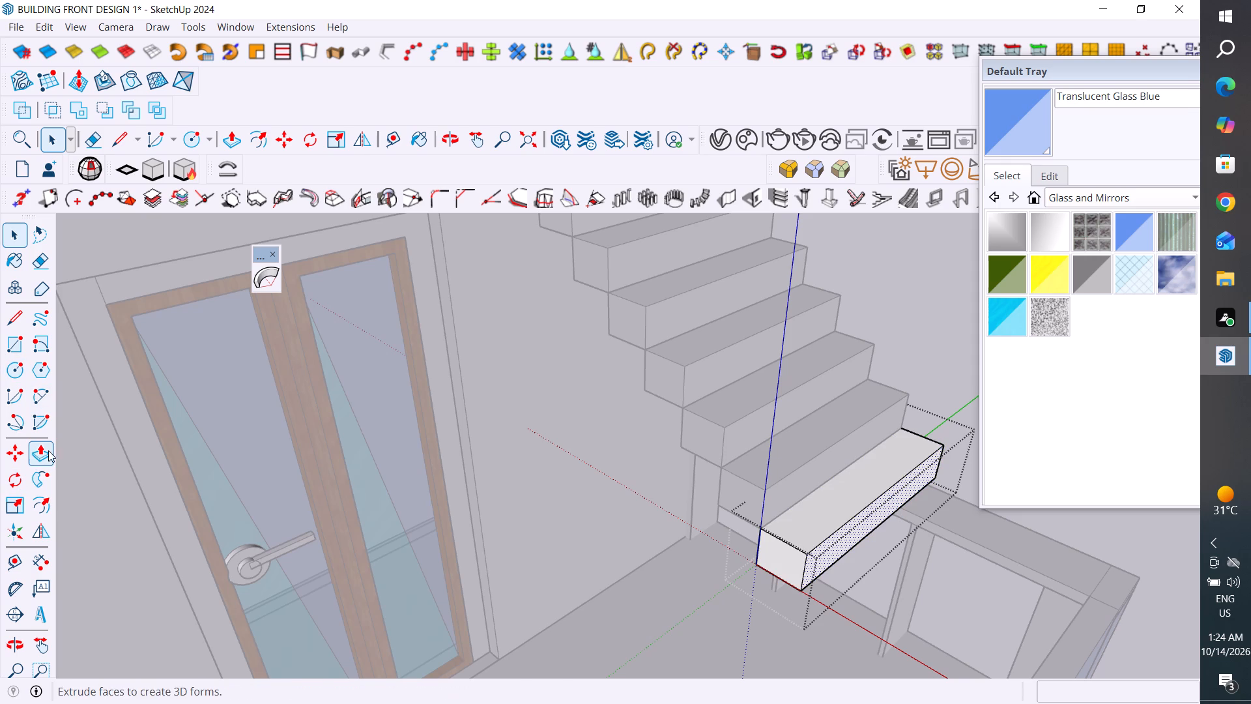
click(883, 505)
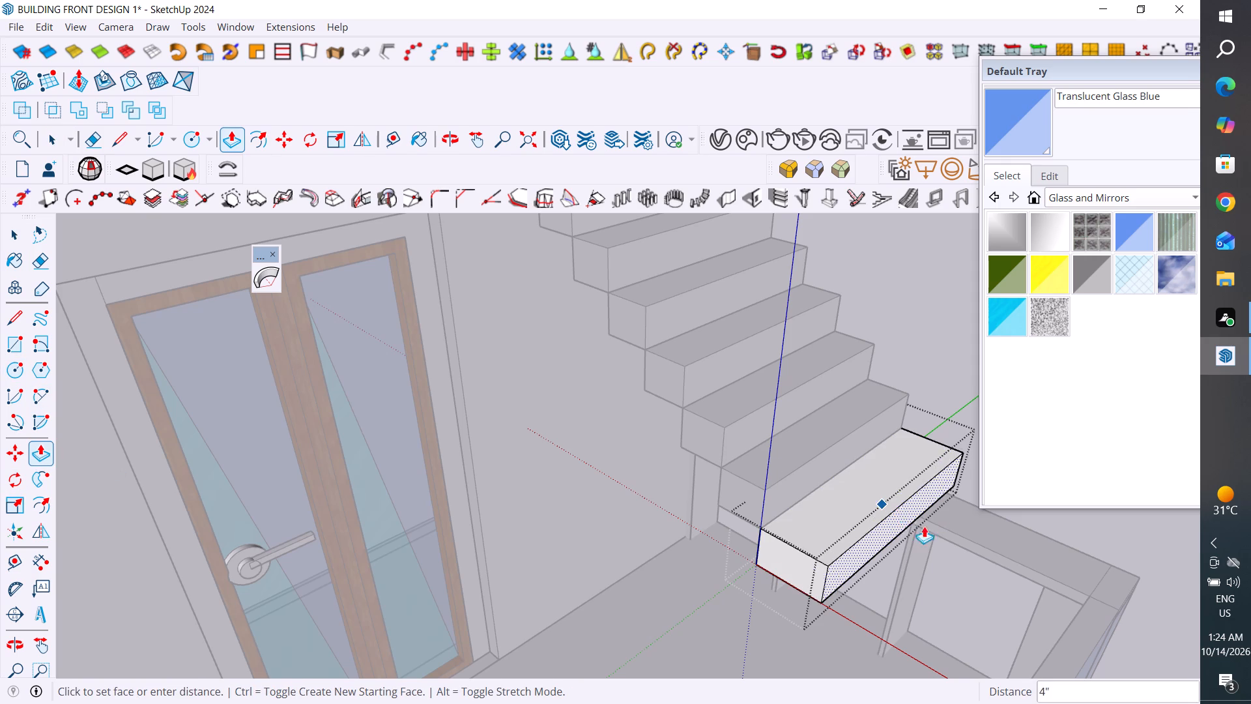
click(1032, 568)
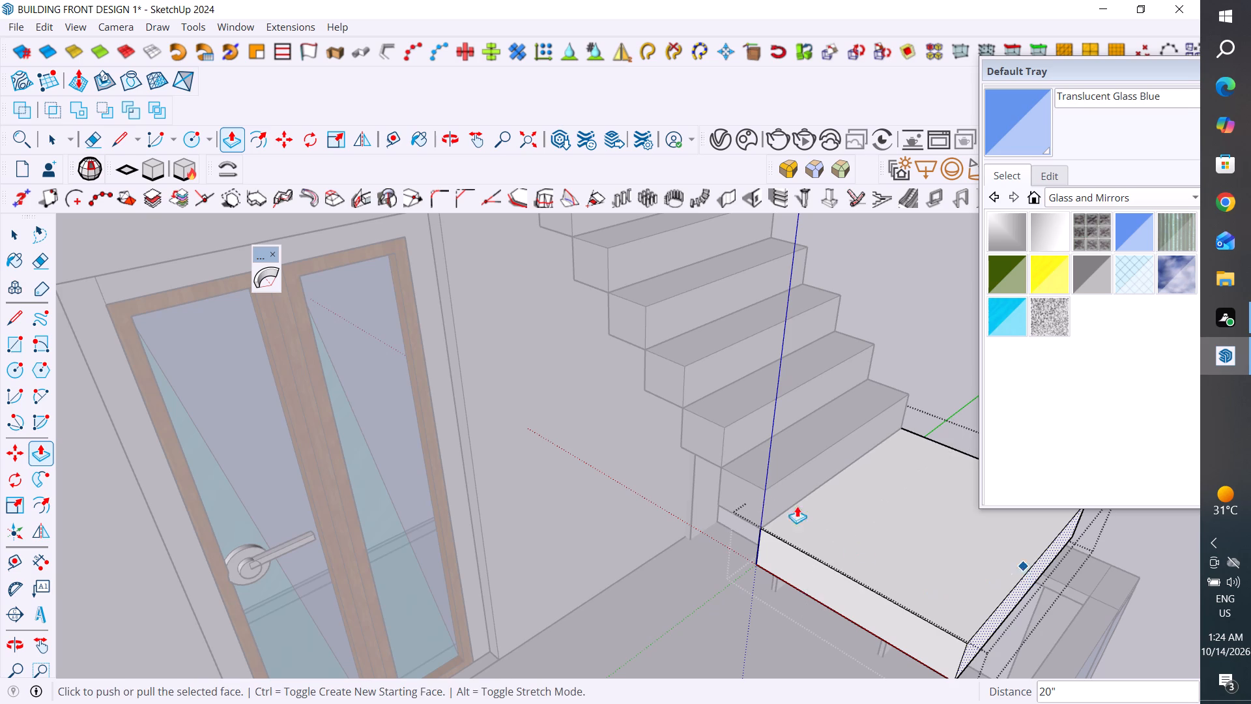
click(18, 240)
scroll(285, 480, down, 6)
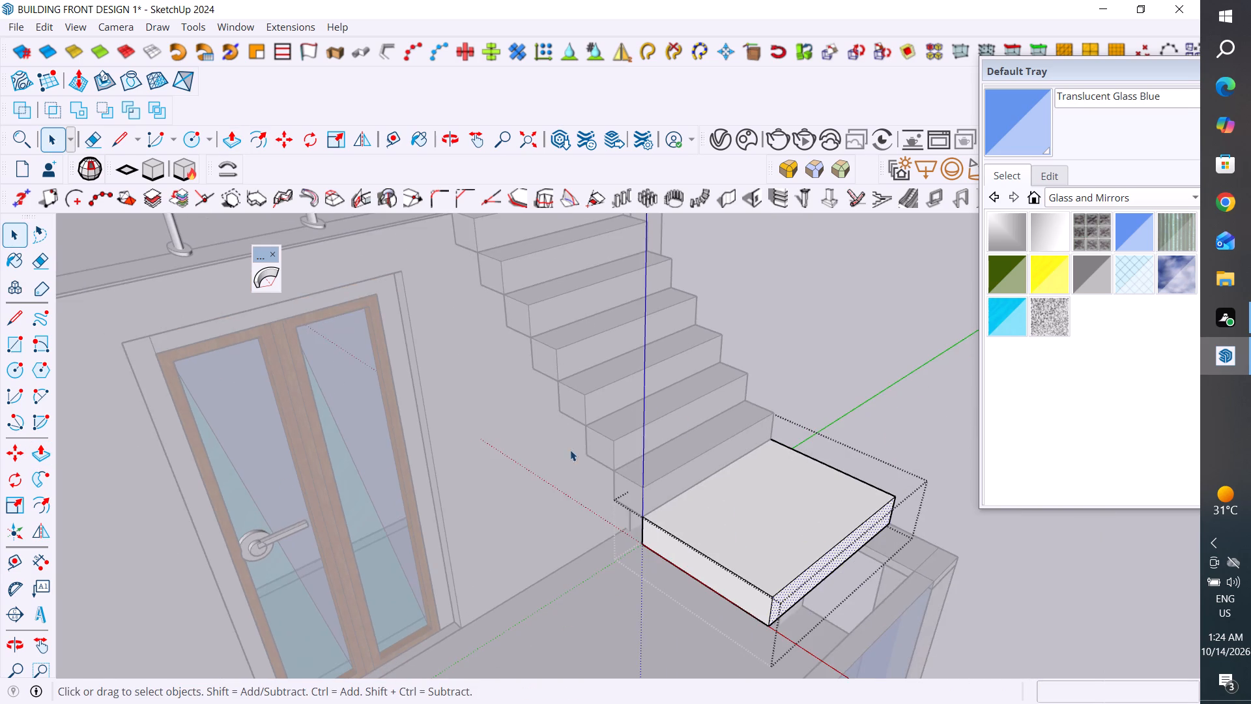
click(864, 334)
Copy the step just above the landing 137" along the green axis, into the open space beside the building.
scroll(803, 374, down, 6)
middle_drag(875, 448, 784, 368)
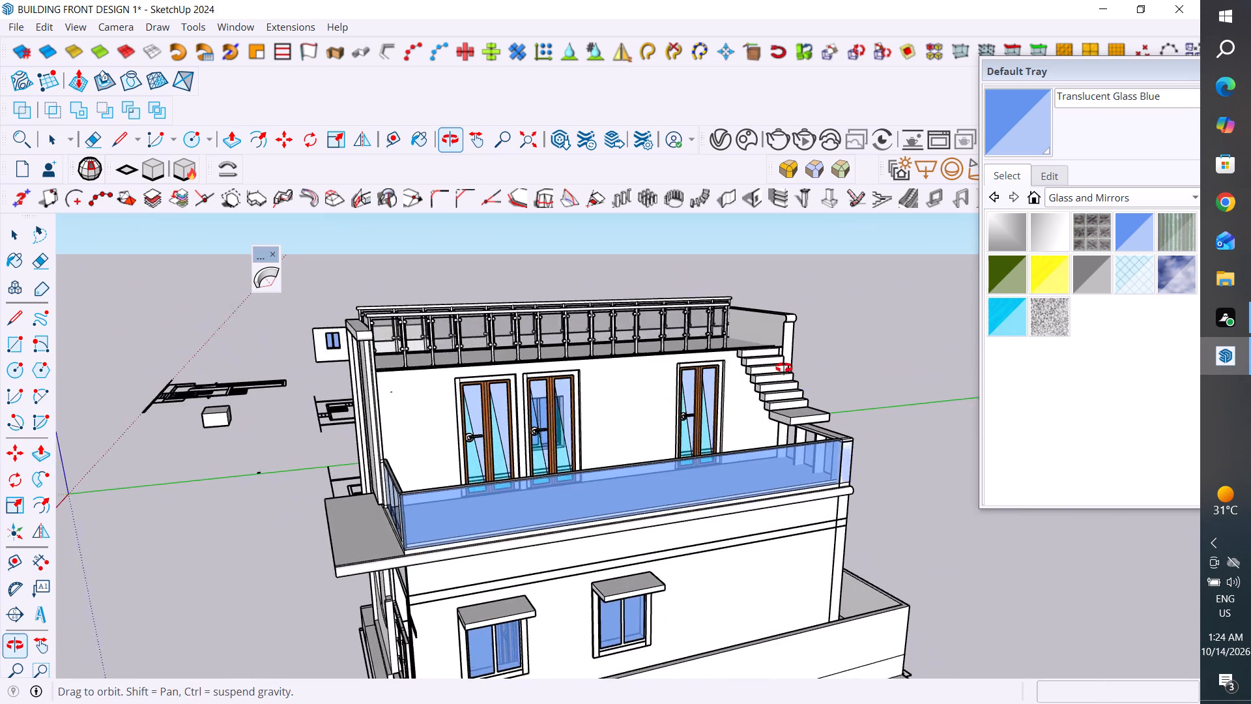
middle_drag(784, 368, 827, 397)
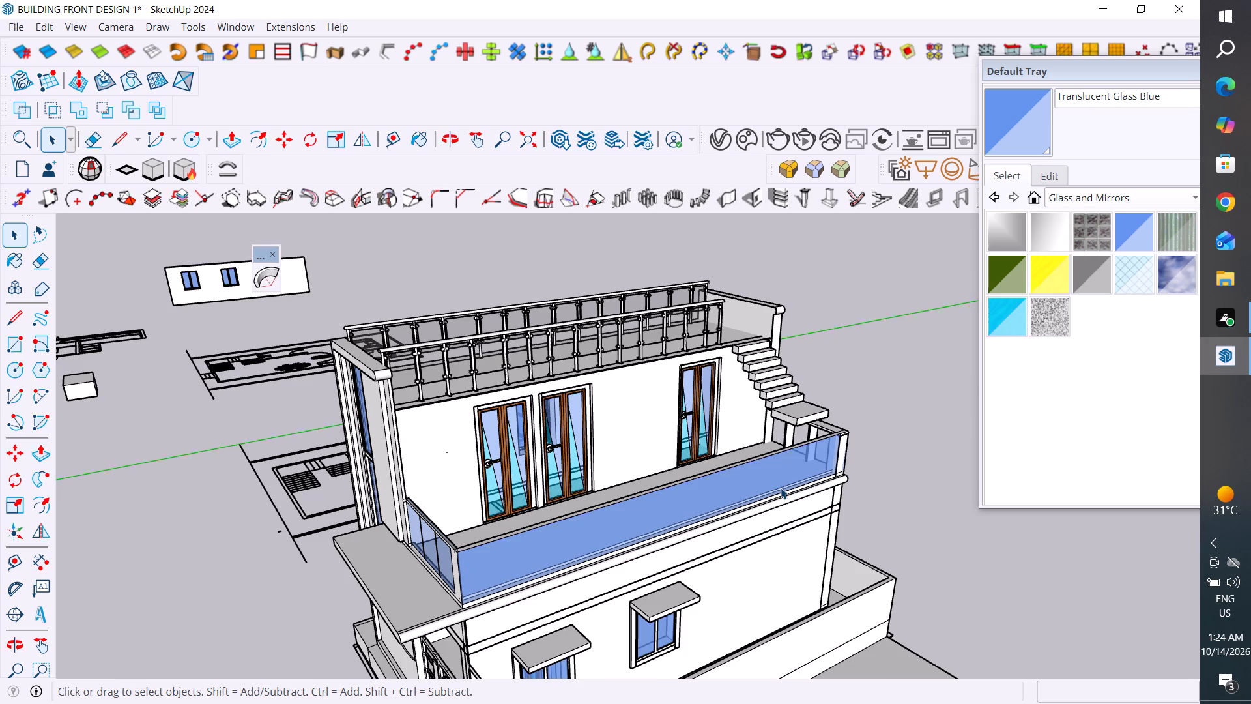
scroll(794, 439, up, 4)
middle_drag(803, 439, 809, 482)
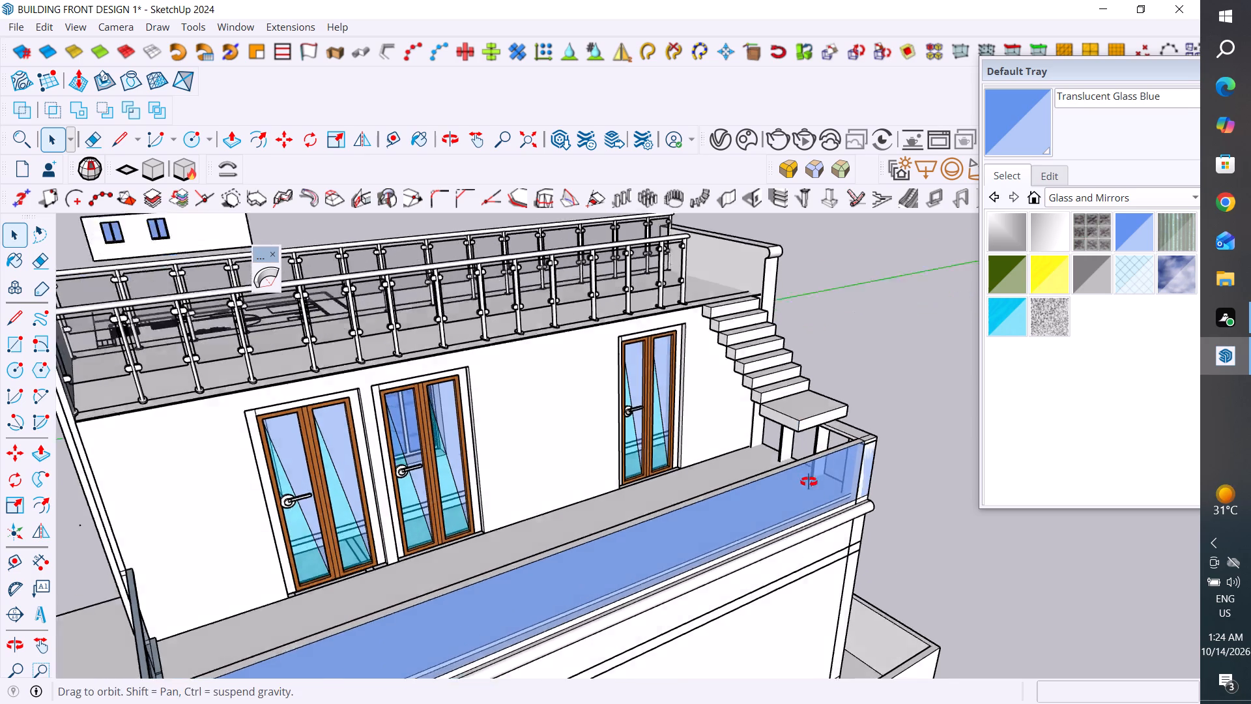
middle_drag(809, 482, 817, 513)
click(767, 406)
key(m)
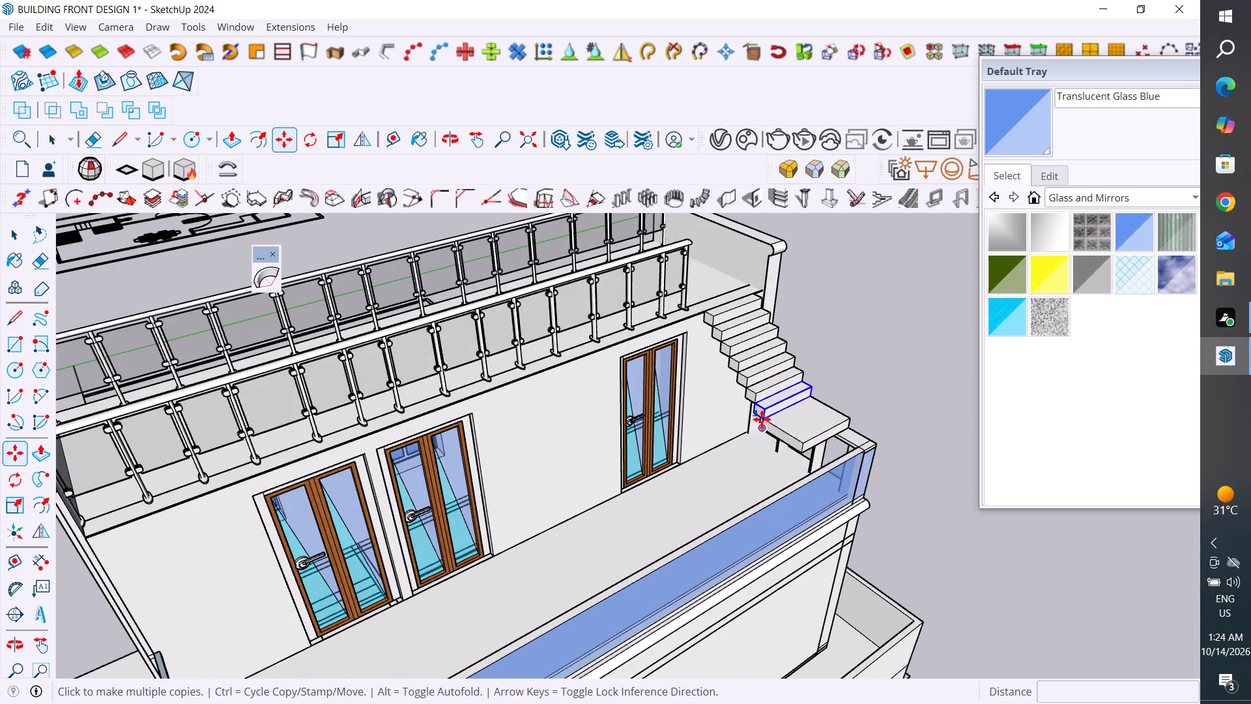
ctrl+click(762, 419)
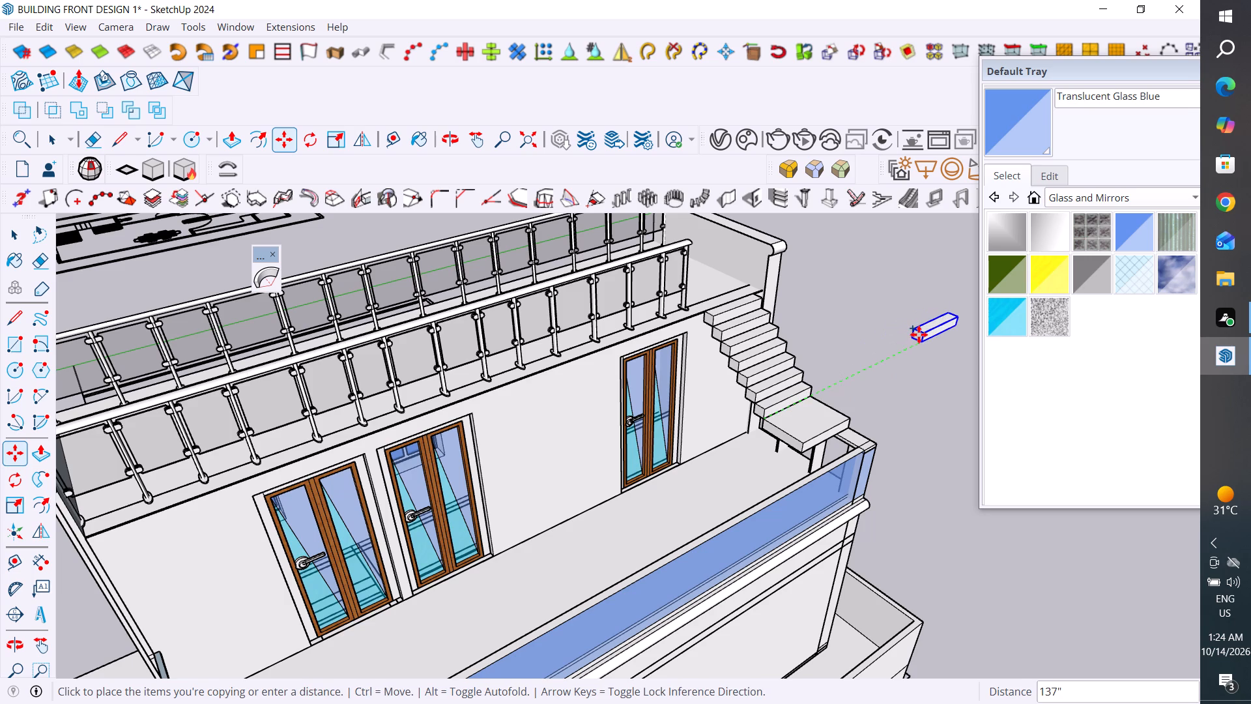
click(919, 336)
click(11, 224)
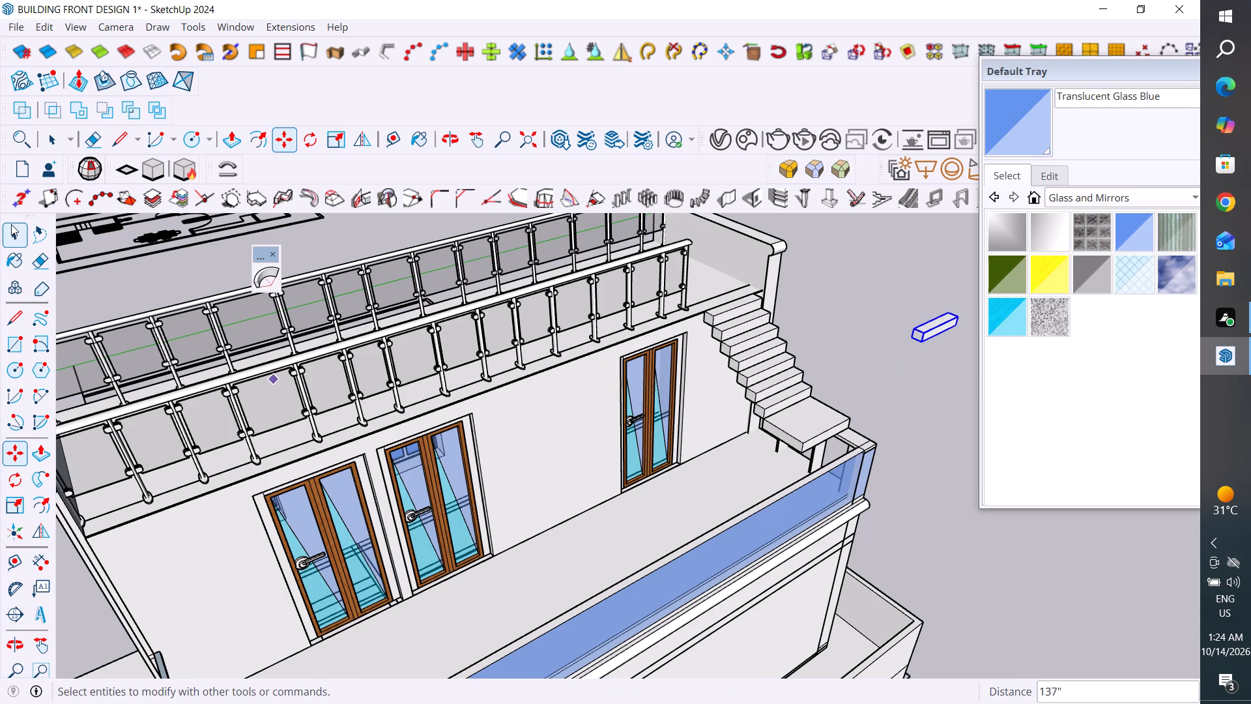
Rotate the detached step copy 90 degrees in the horizontal plane.
scroll(586, 498, down, 4)
scroll(885, 366, up, 4)
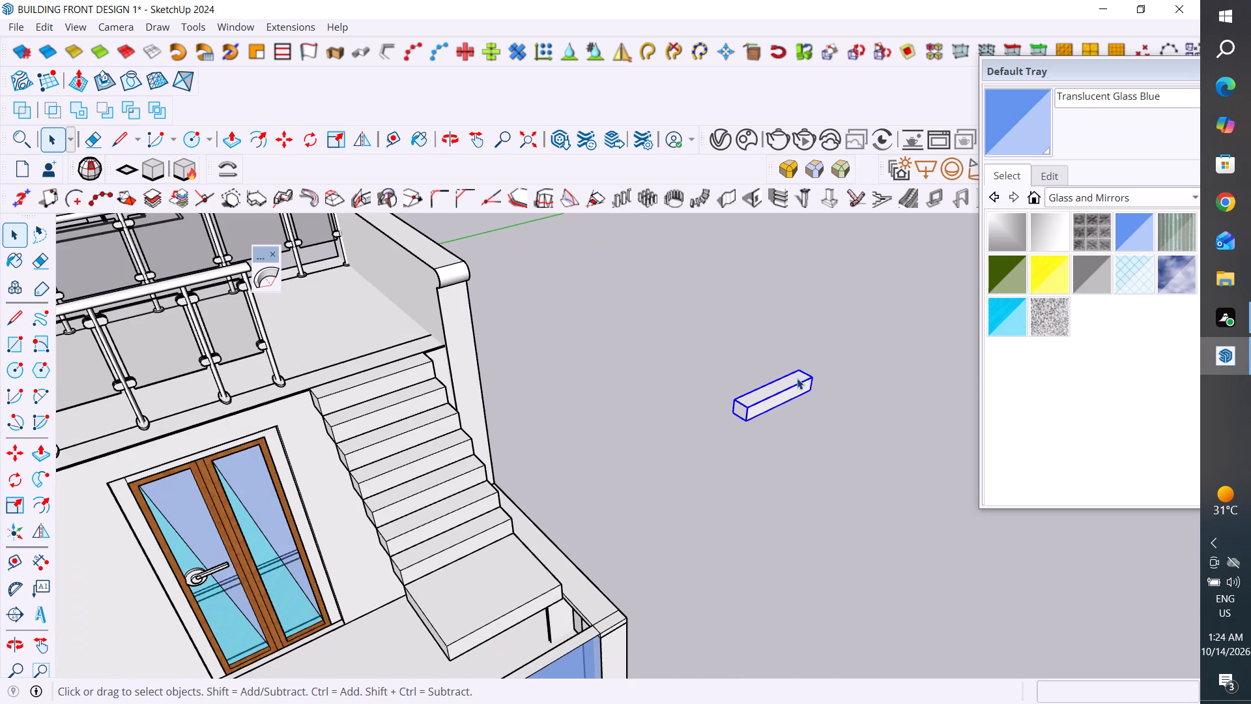
click(17, 483)
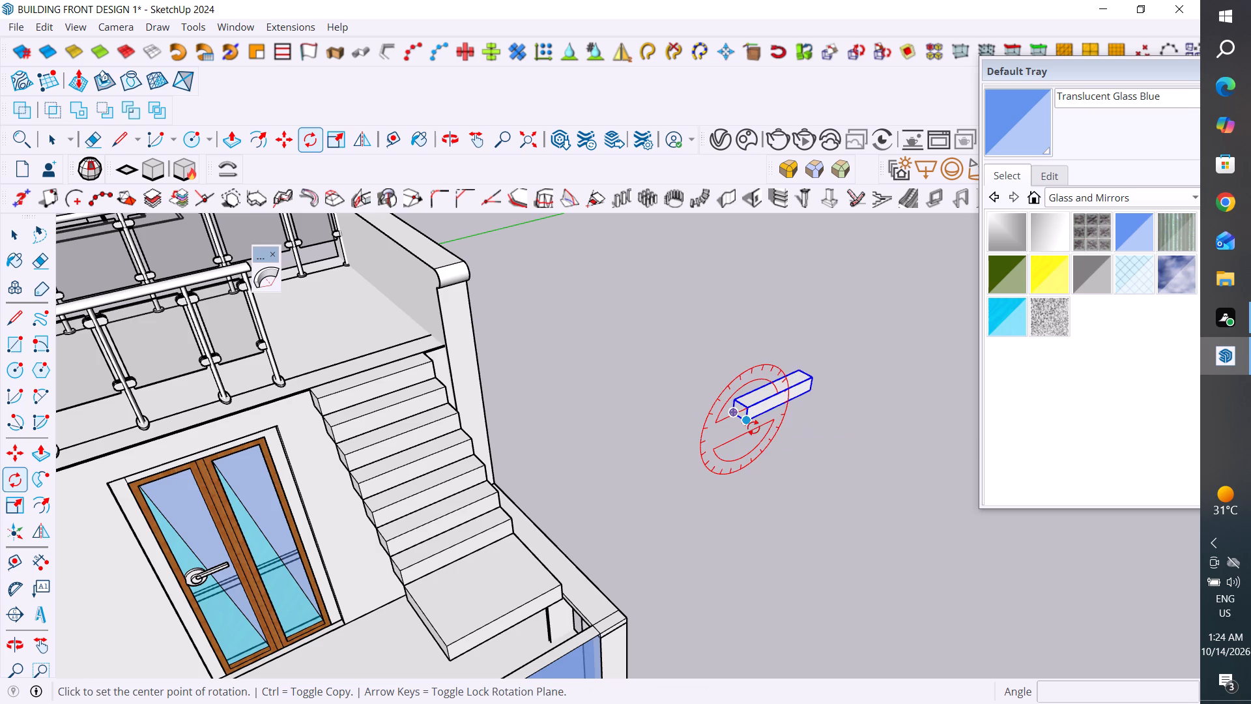
scroll(757, 433, up, 6)
scroll(752, 483, down, 4)
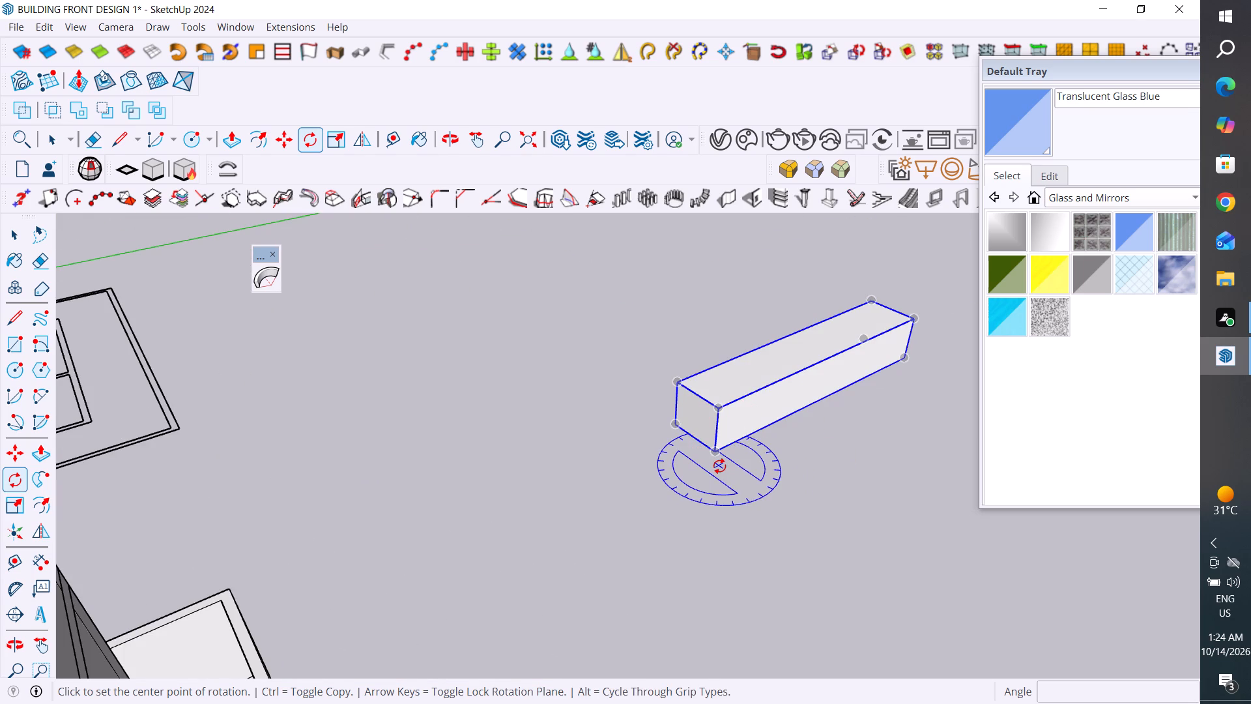
click(719, 466)
click(926, 351)
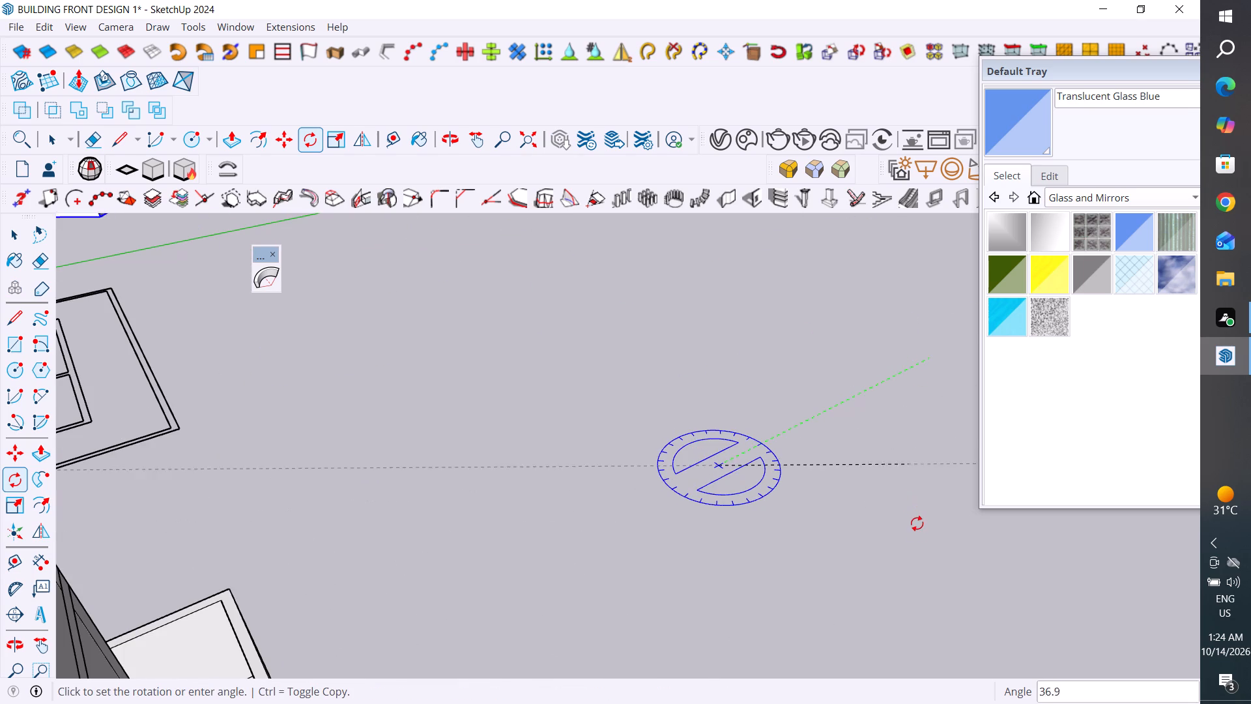
scroll(910, 527, down, 8)
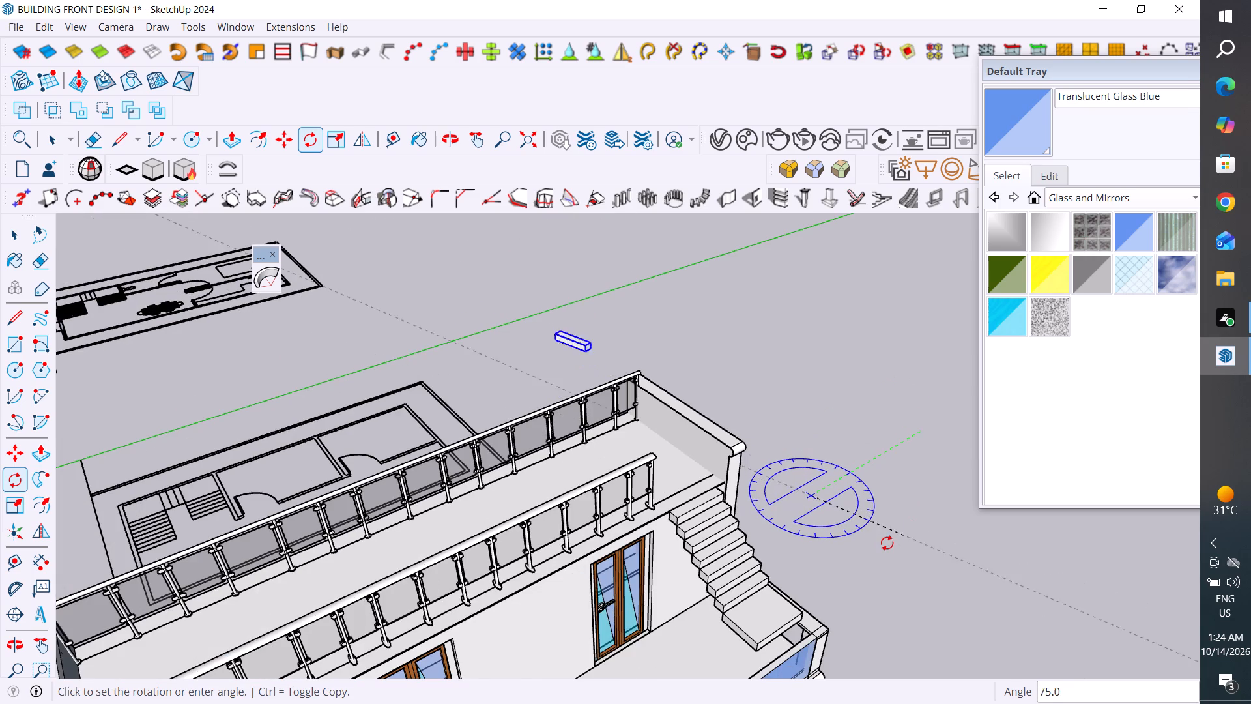
click(884, 543)
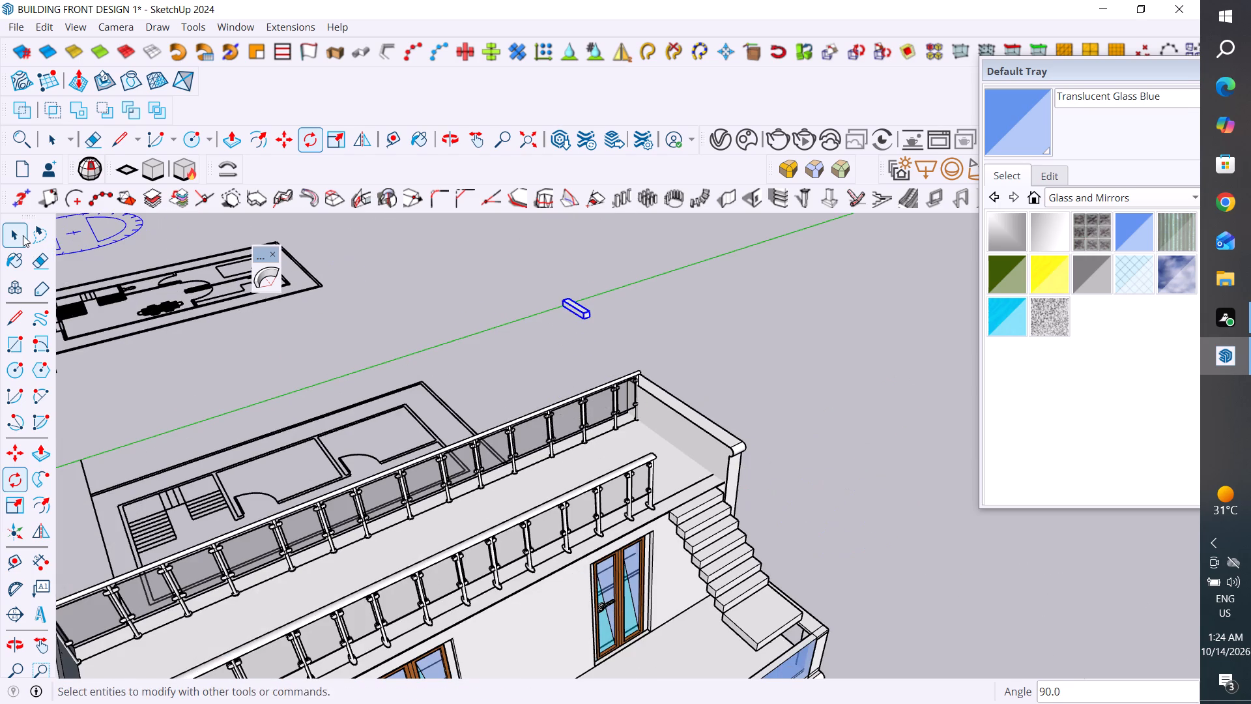
click(23, 235)
Move the rotated step about 381" to the stair and set it against the landing's lower edge on the door side.
drag(611, 280, 555, 319)
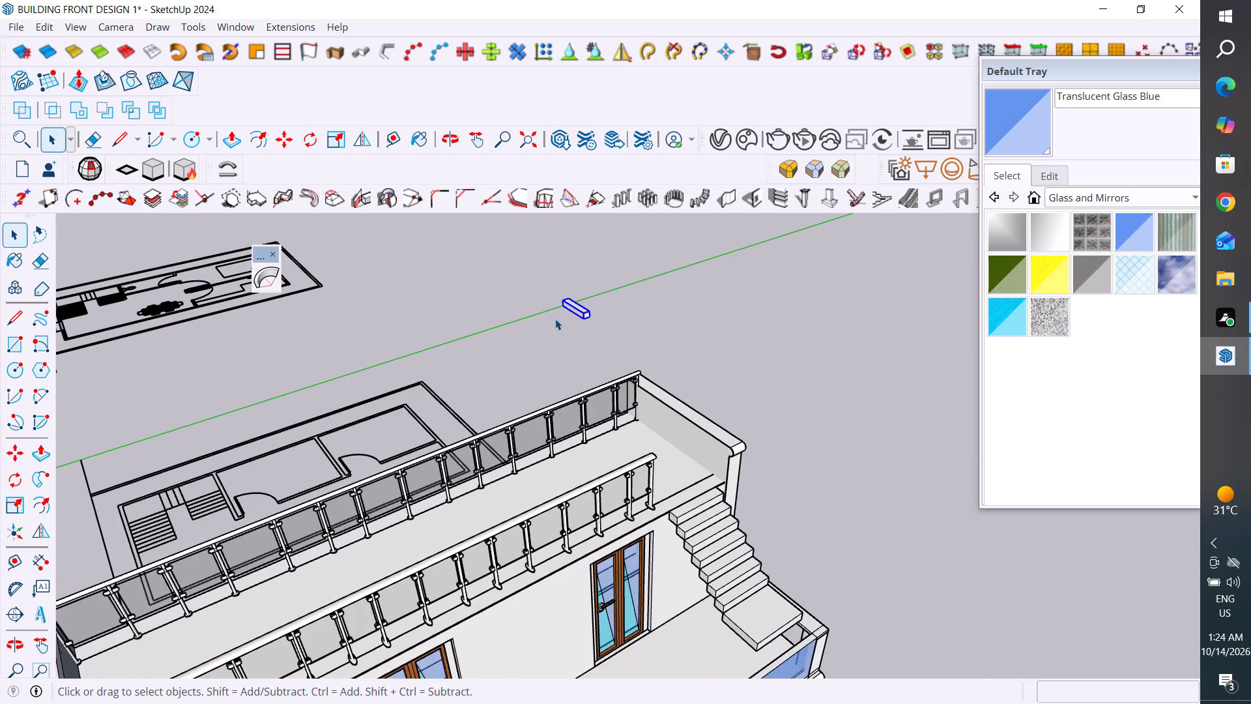
key(m)
click(559, 306)
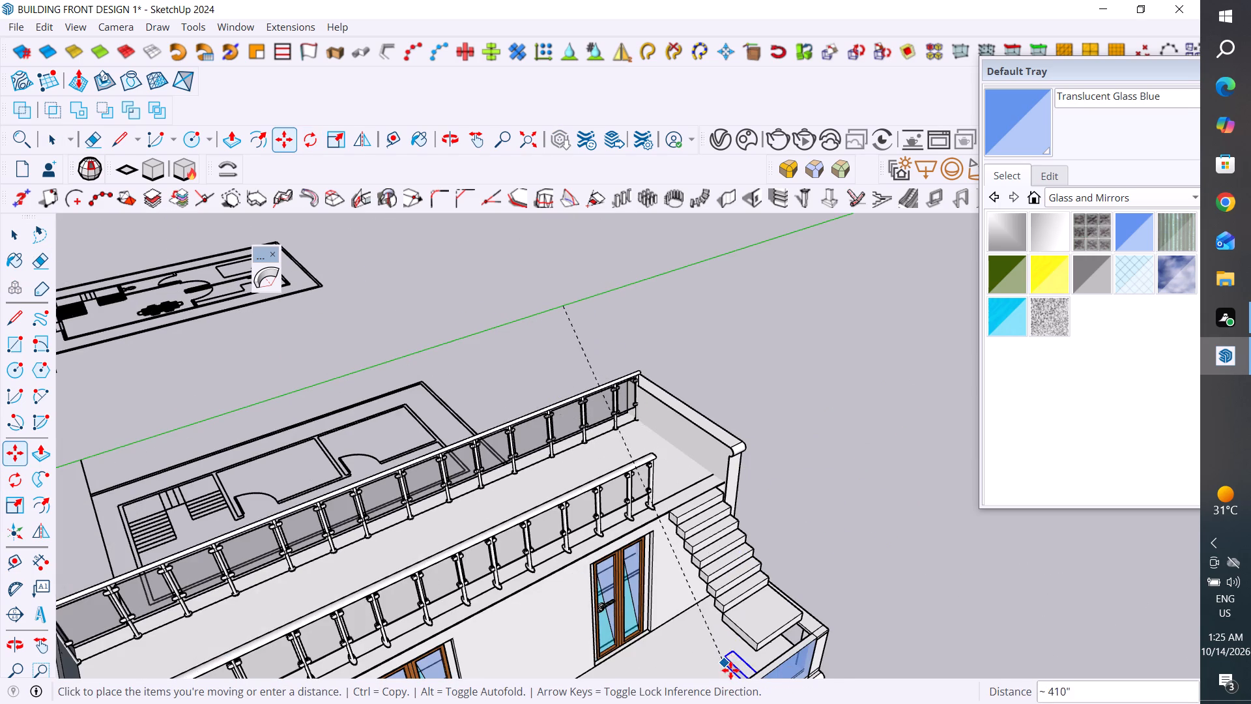
scroll(729, 645, up, 9)
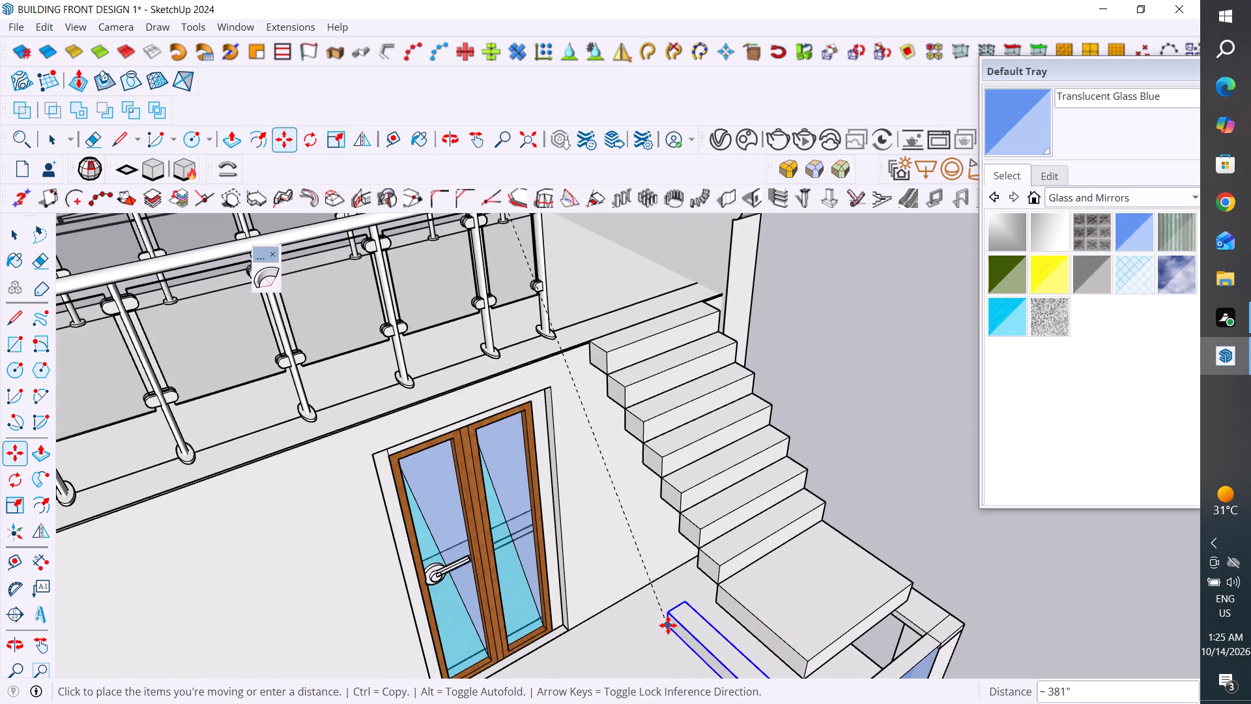
click(668, 626)
click(685, 607)
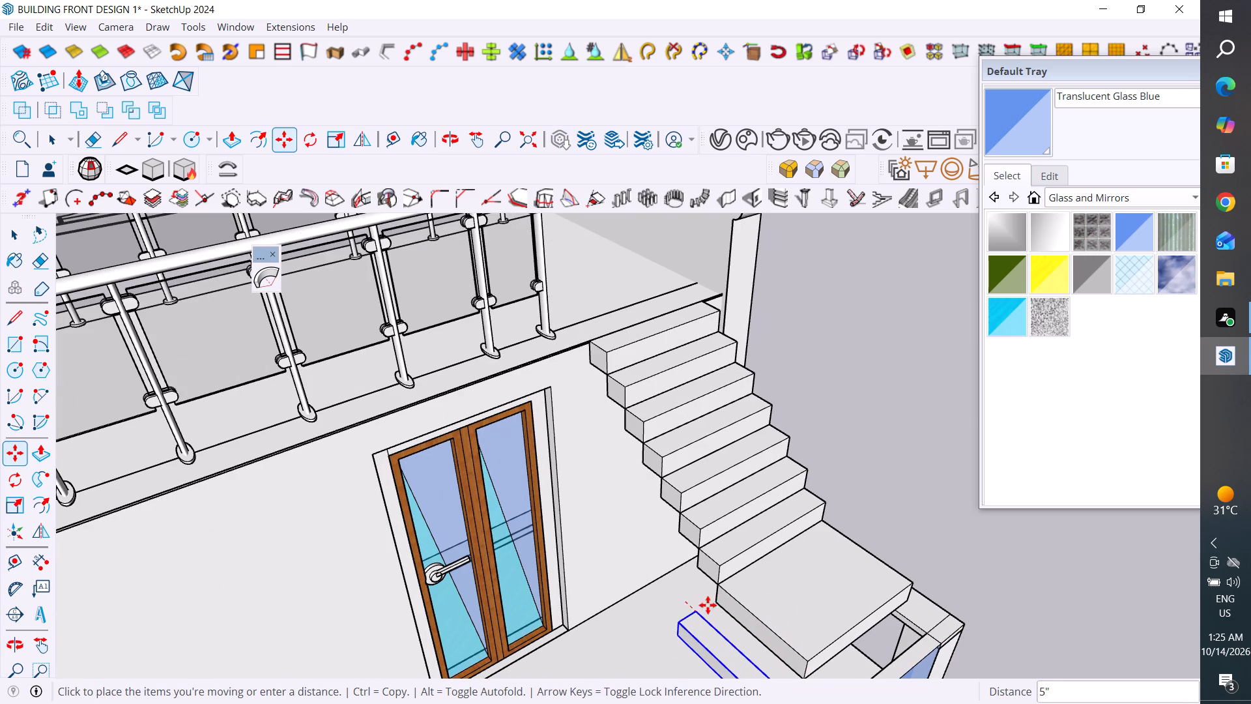
click(713, 602)
Slide the rotated step 6" along the landing's lower edge, away from the glass railing toward the door wall.
scroll(666, 443, down, 5)
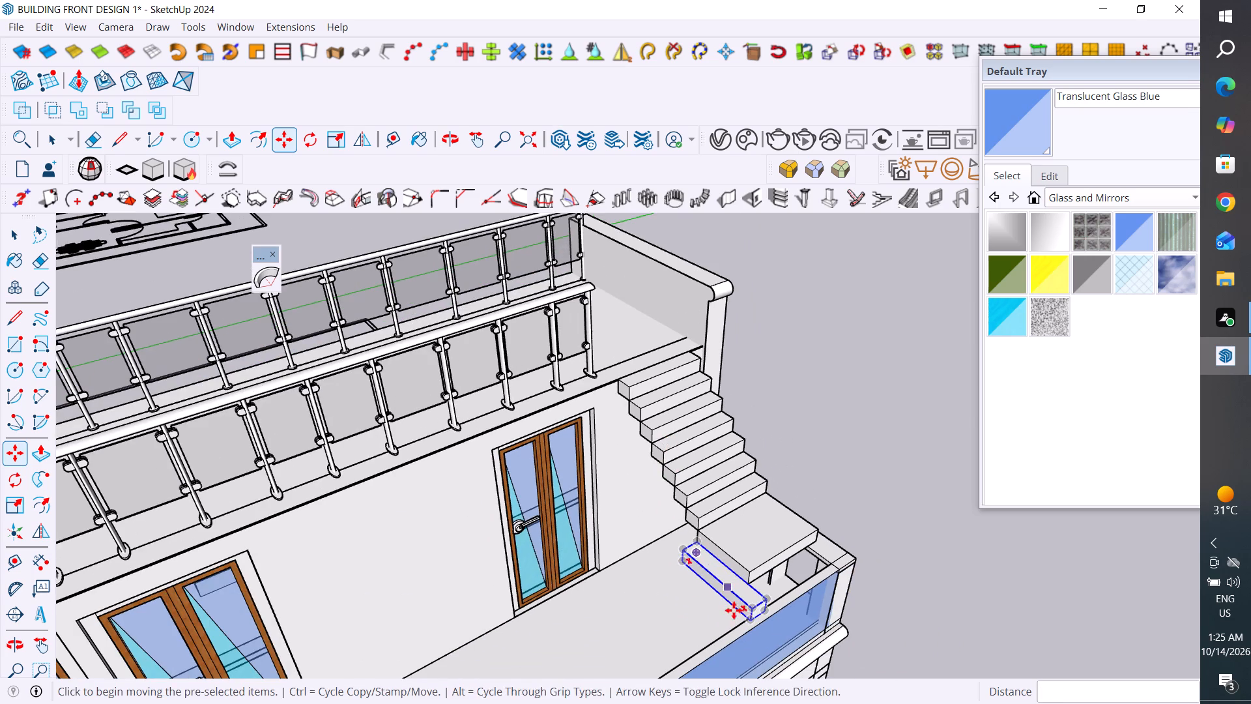
middle_drag(746, 607, 942, 525)
scroll(870, 491, up, 7)
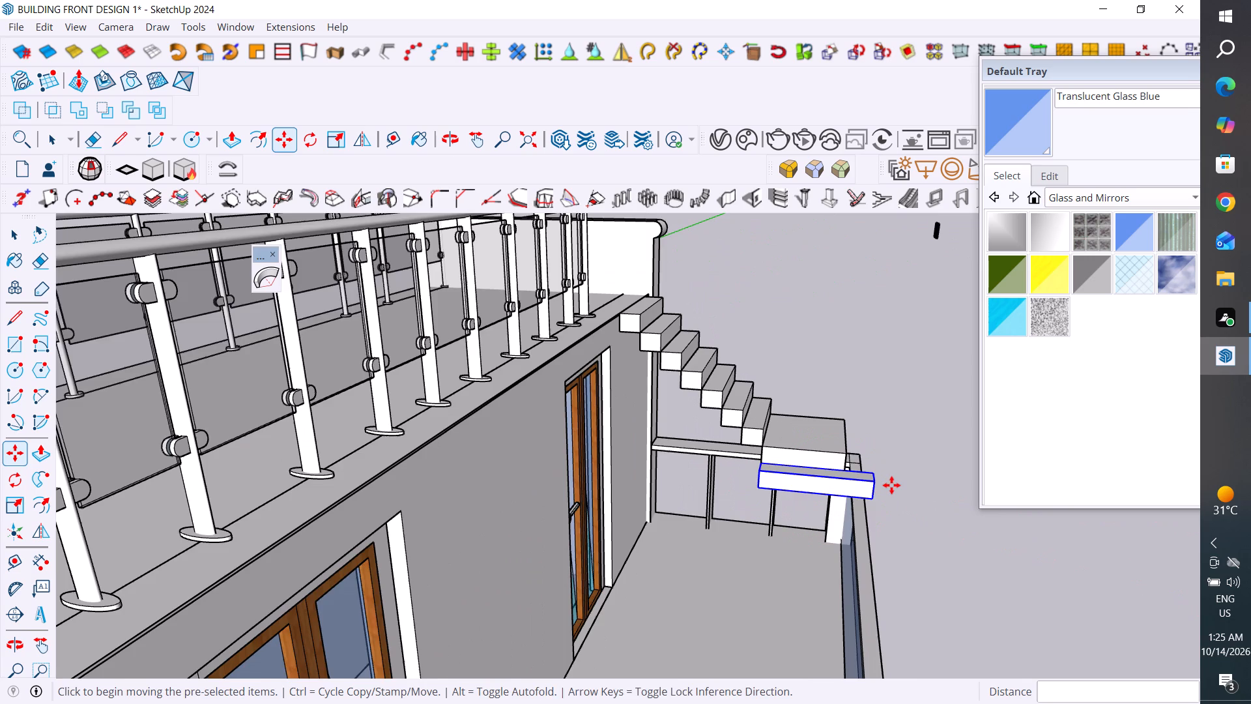
scroll(879, 490, down, 5)
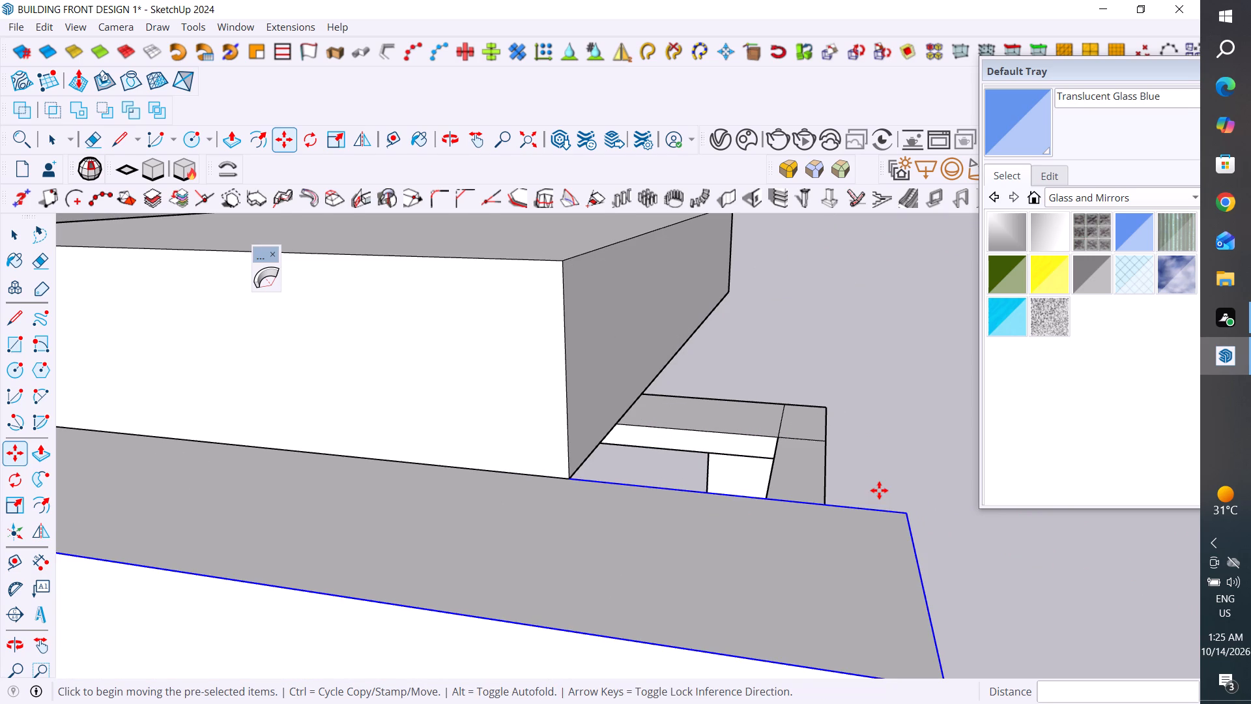
scroll(879, 490, down, 1)
scroll(879, 490, up, 1)
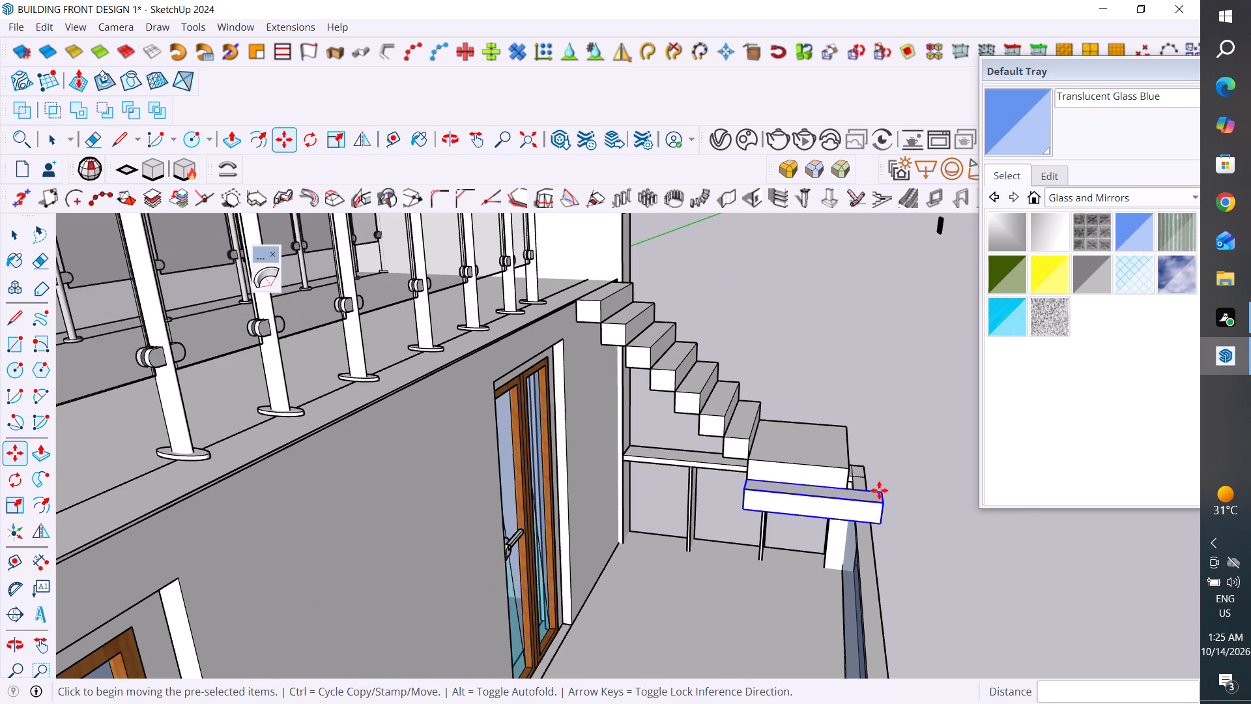
click(883, 493)
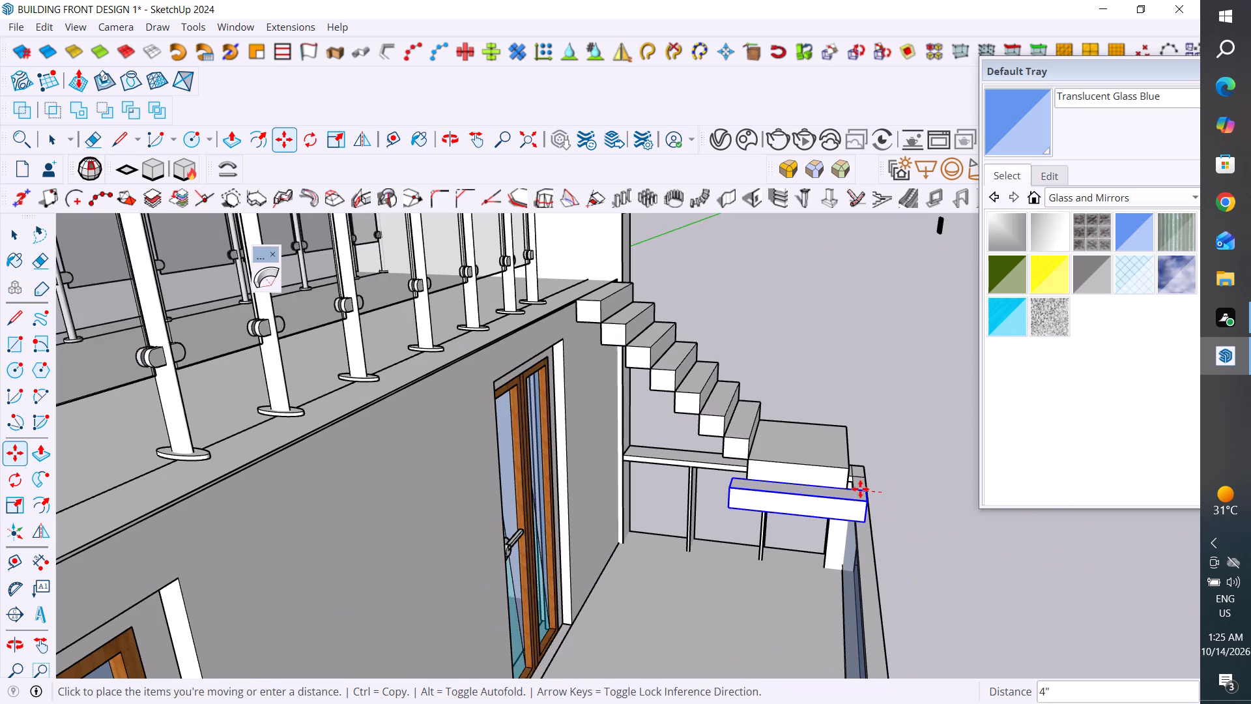
click(860, 489)
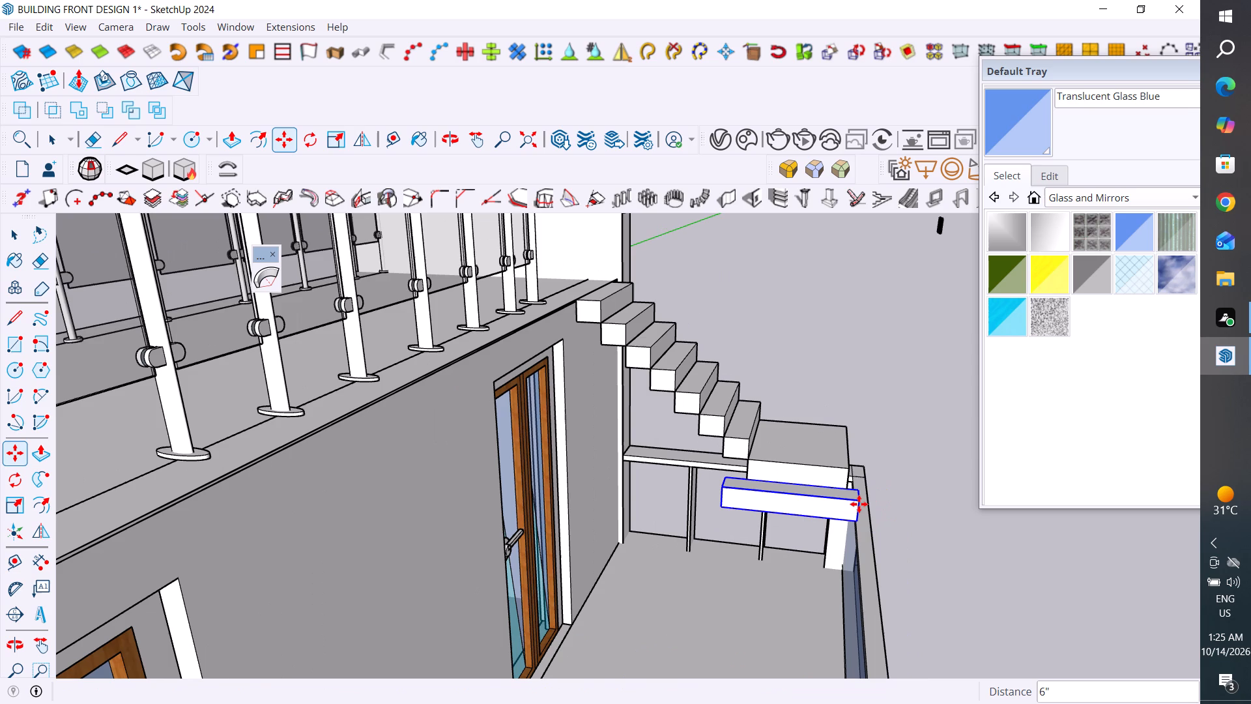
scroll(859, 521, up, 4)
middle_drag(908, 469, 805, 509)
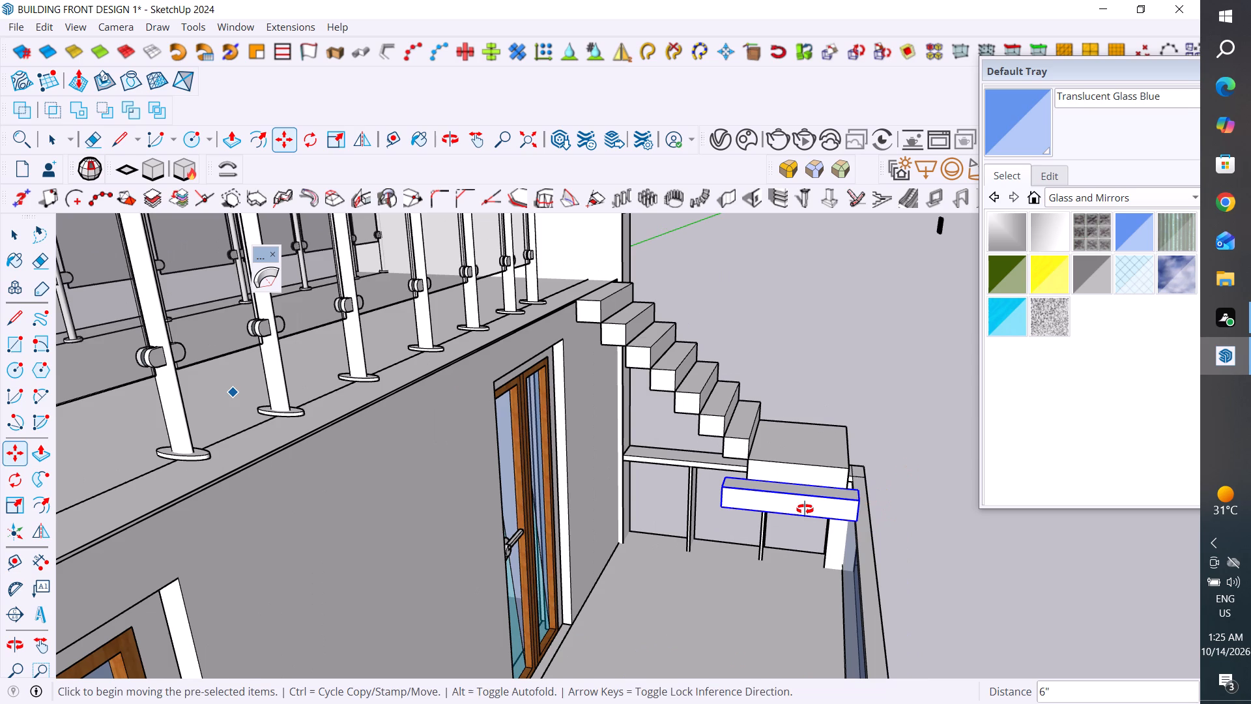
middle_drag(805, 509, 816, 516)
scroll(799, 574, up, 4)
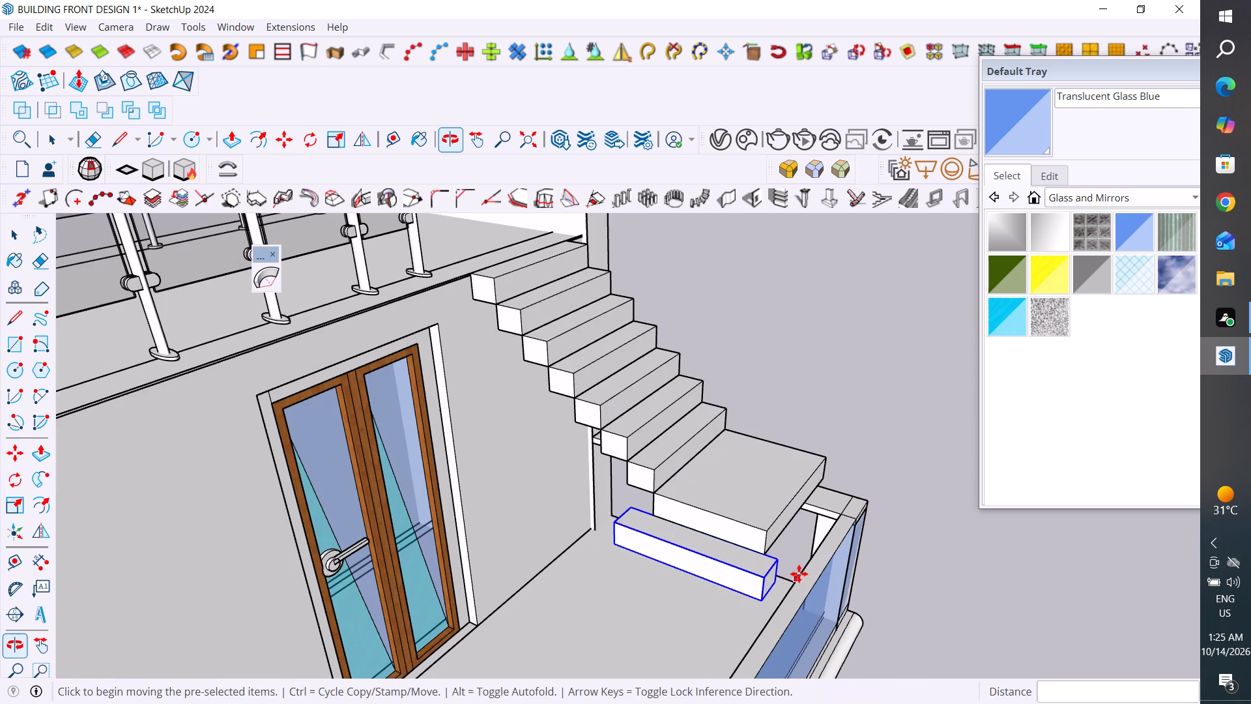
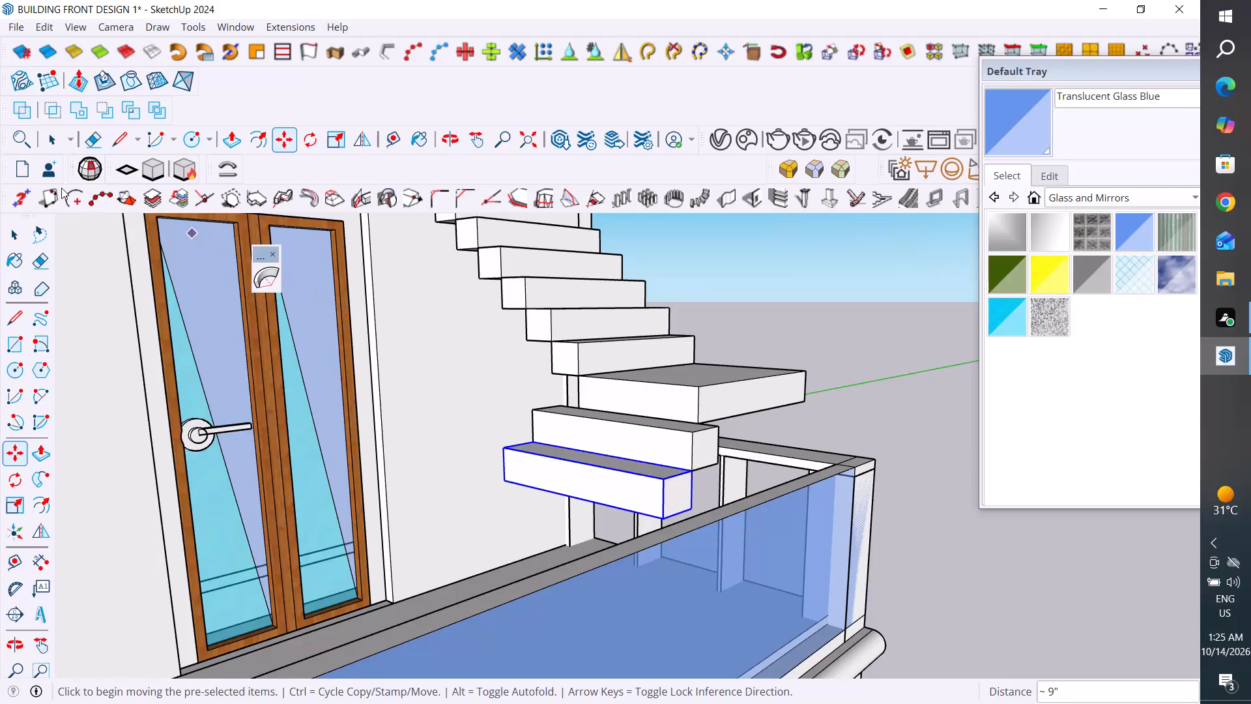
Move the two steps below the landing together 3" along the landing's lower edge, toward the door wall.
click(14, 239)
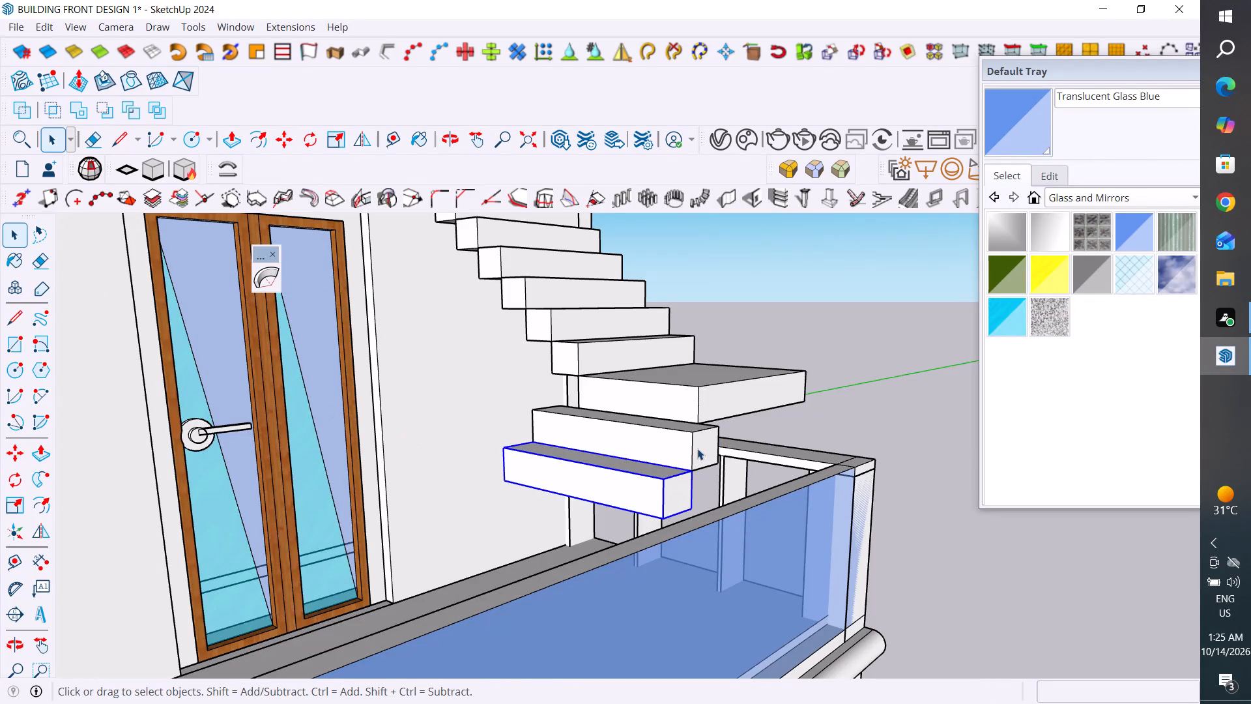
click(697, 448)
ctrl+click(680, 495)
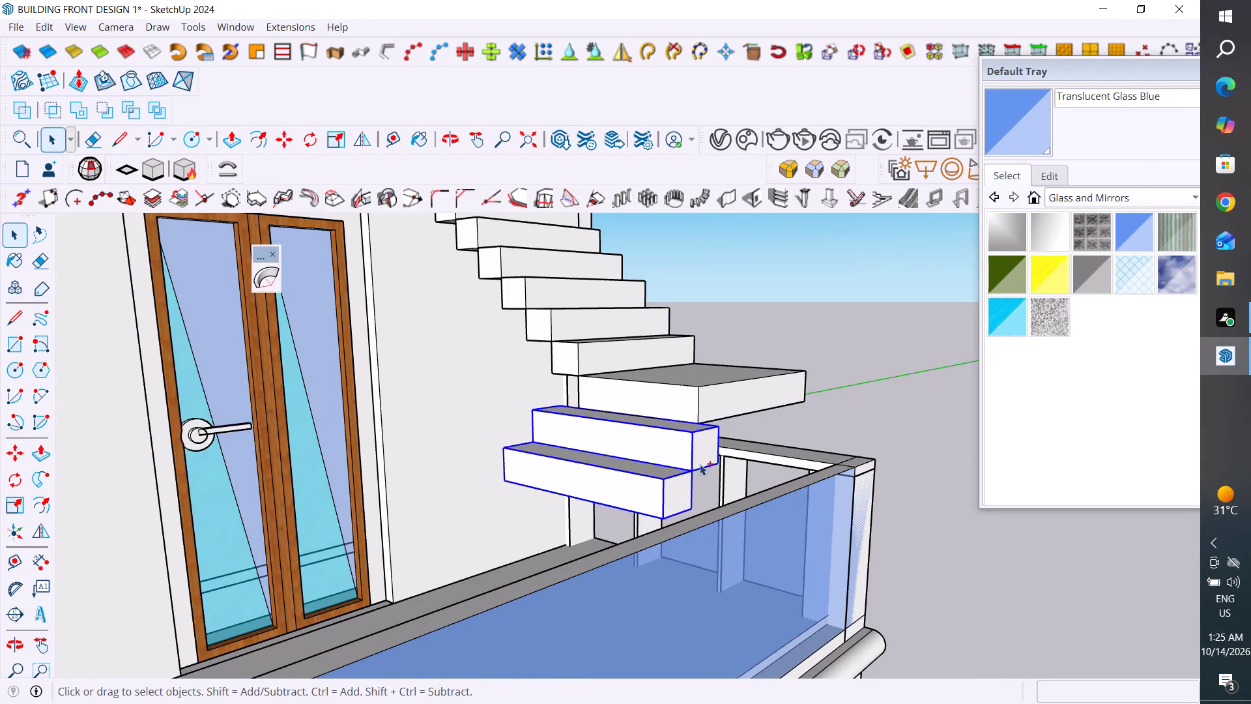
key(m)
click(719, 429)
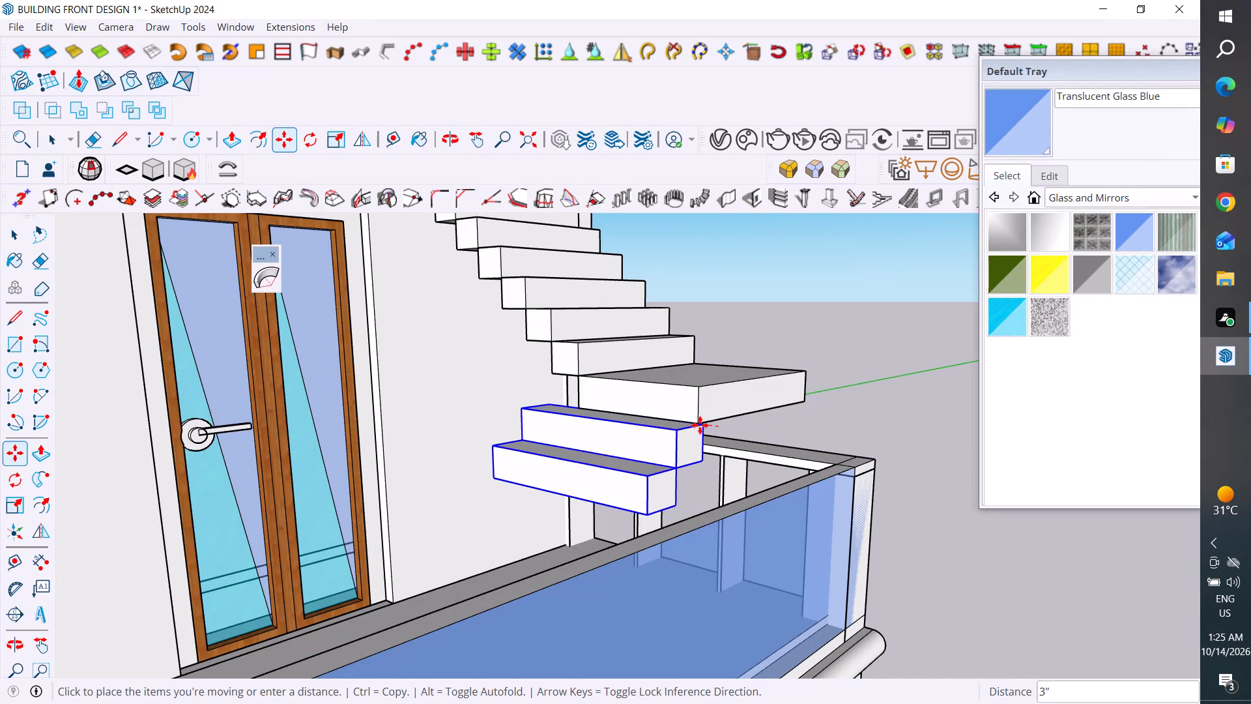
click(698, 424)
Copy the pair of steps about 18" down the flight, meeting the lower step's bottom front corner.
scroll(769, 432, down, 2)
middle_drag(741, 435, 846, 452)
scroll(743, 418, up, 2)
scroll(781, 462, up, 3)
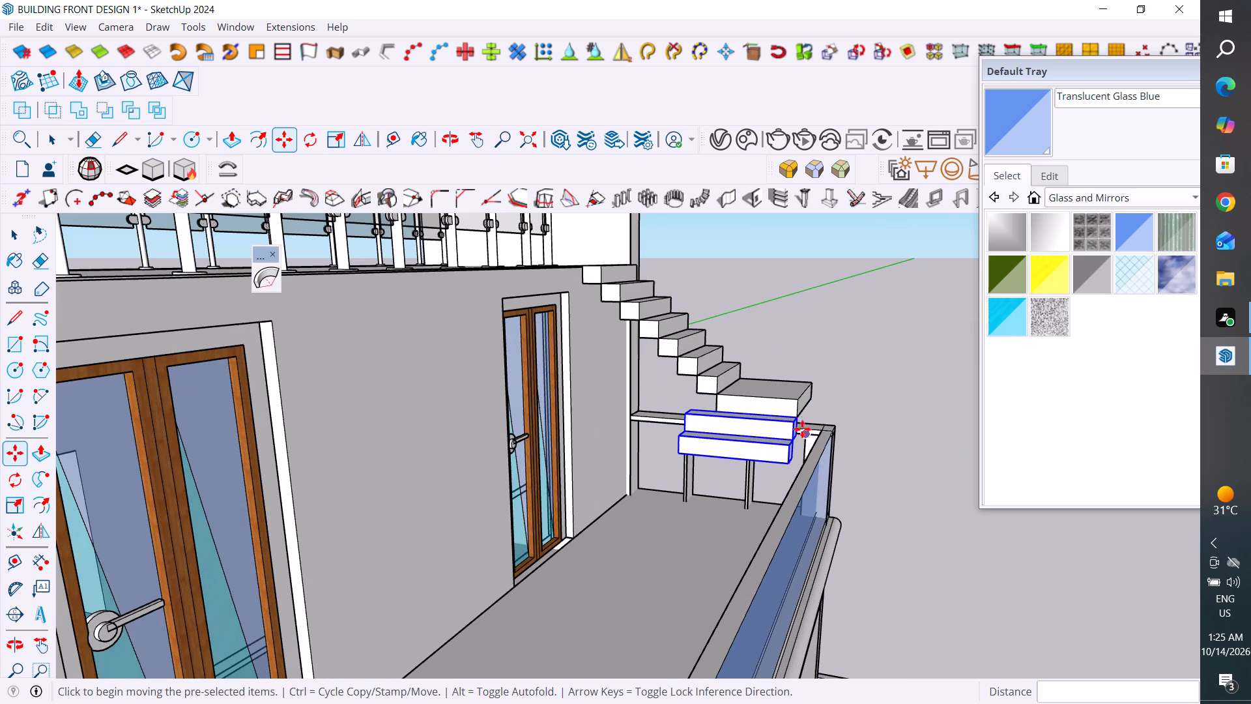
click(800, 421)
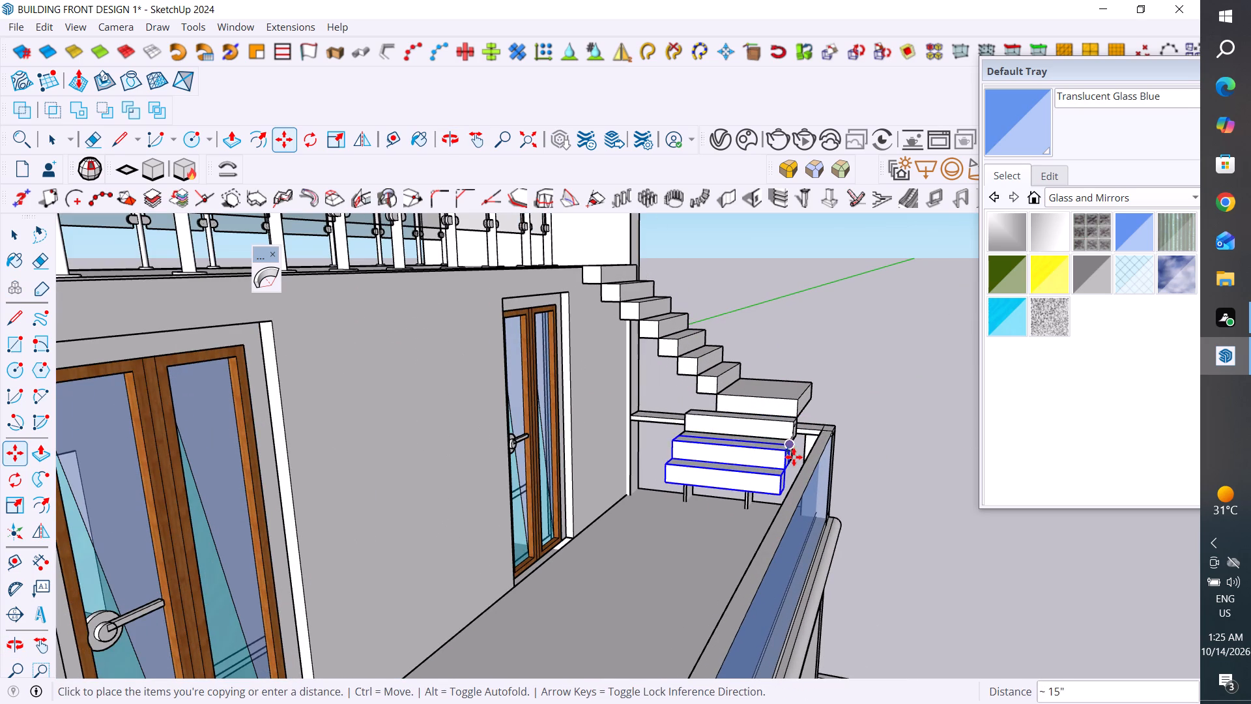
scroll(786, 469, up, 4)
scroll(738, 501, down, 5)
middle_drag(738, 501, 568, 547)
scroll(618, 527, up, 7)
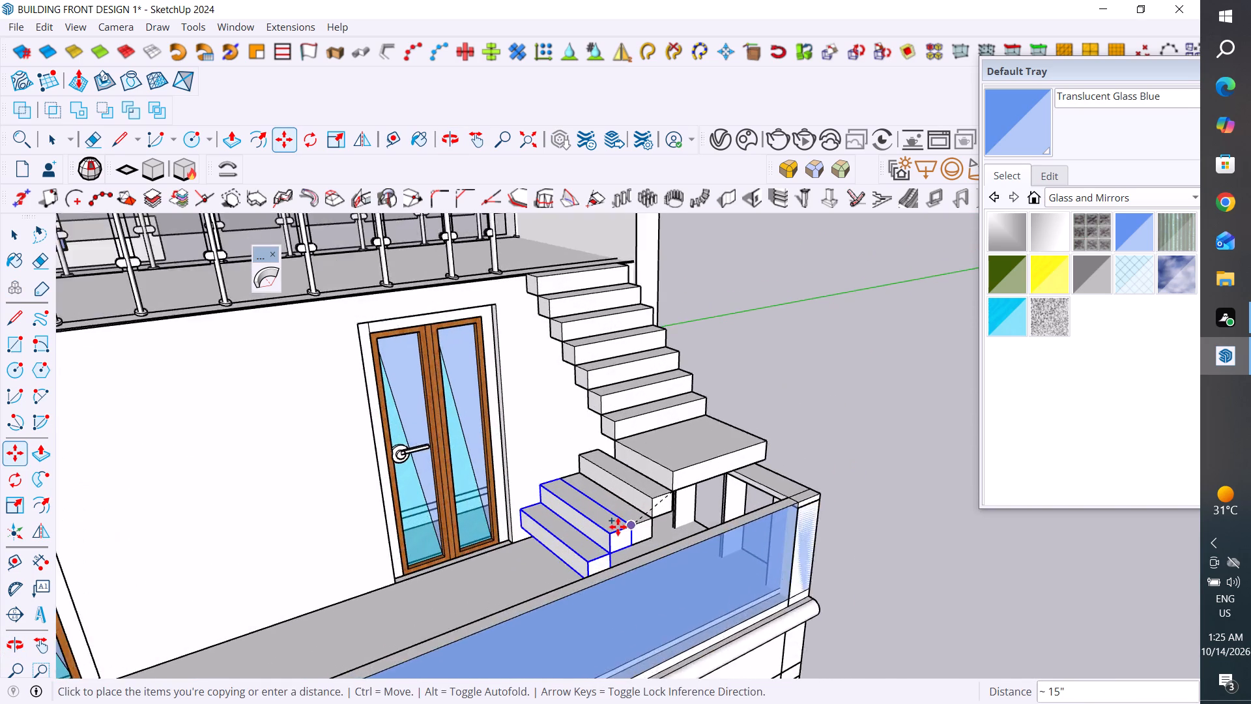
scroll(618, 527, up, 6)
click(644, 572)
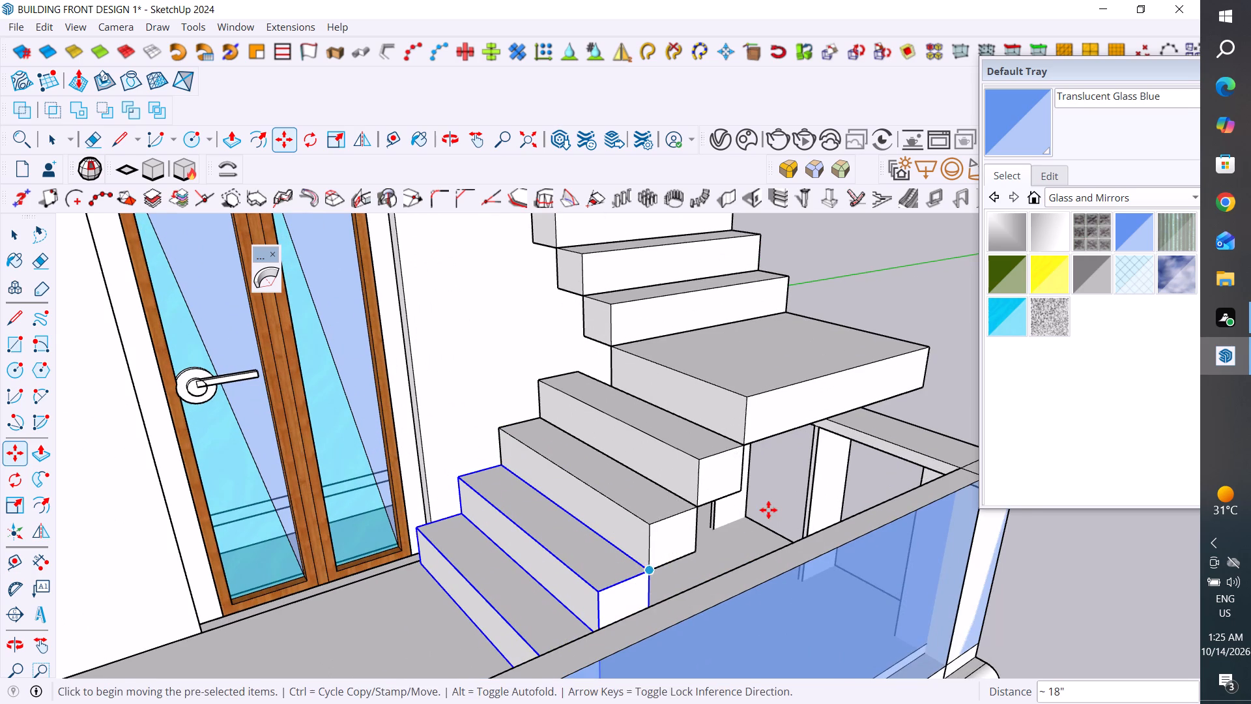
Copy the lowest pair of steps down again, joining the copy's top corner to the bottom front corner of the last step.
scroll(768, 510, down, 4)
middle_drag(723, 551, 906, 538)
scroll(826, 531, up, 4)
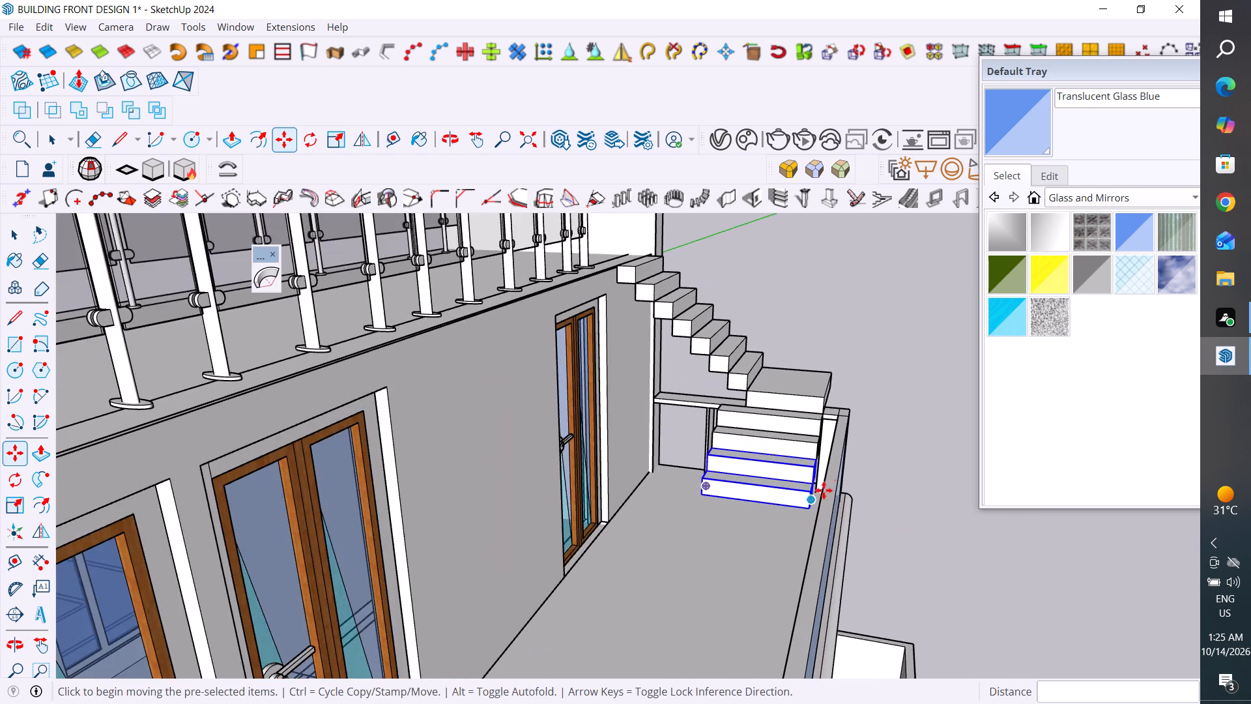
scroll(829, 478, up, 1)
middle_drag(814, 476, 773, 495)
scroll(781, 486, up, 6)
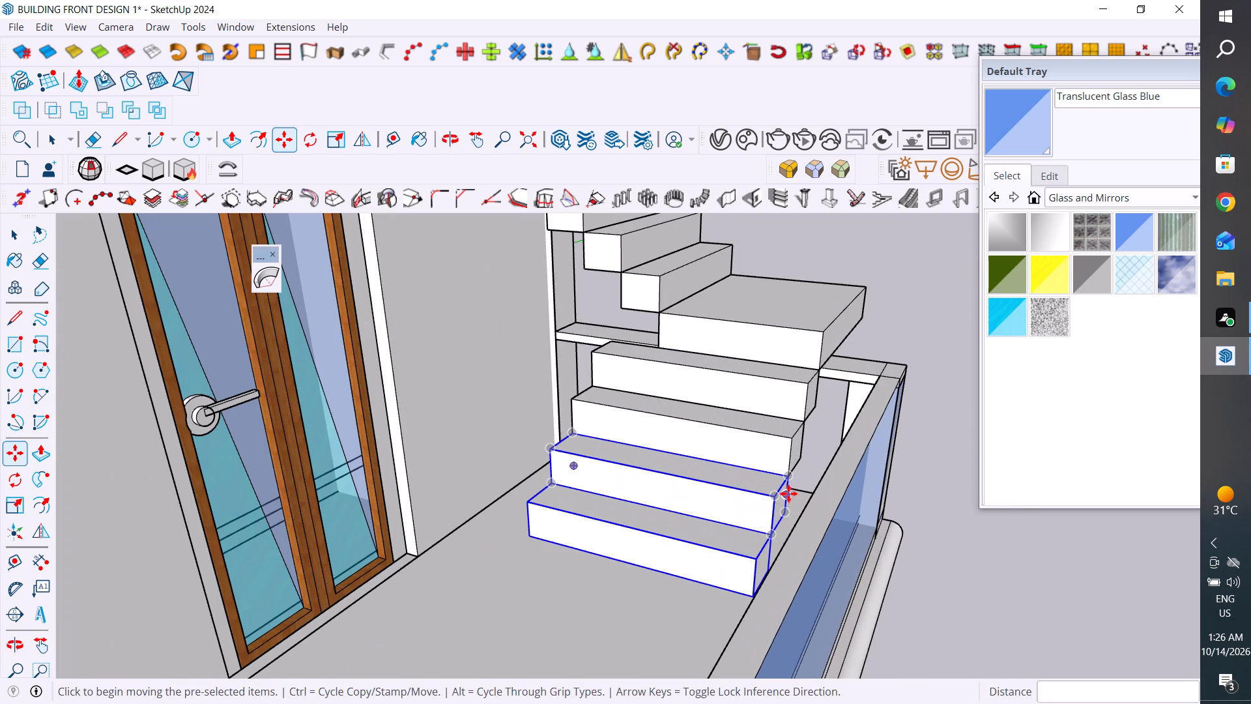
click(786, 478)
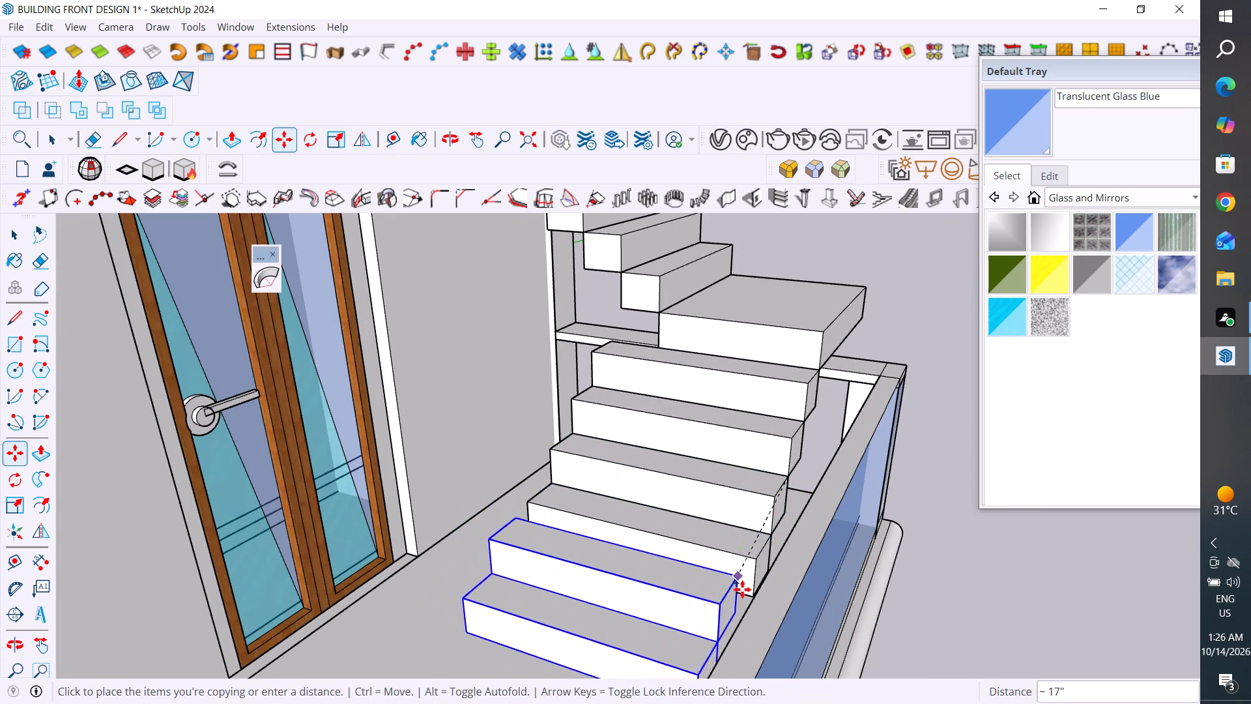
scroll(742, 589, up, 17)
scroll(747, 619, down, 3)
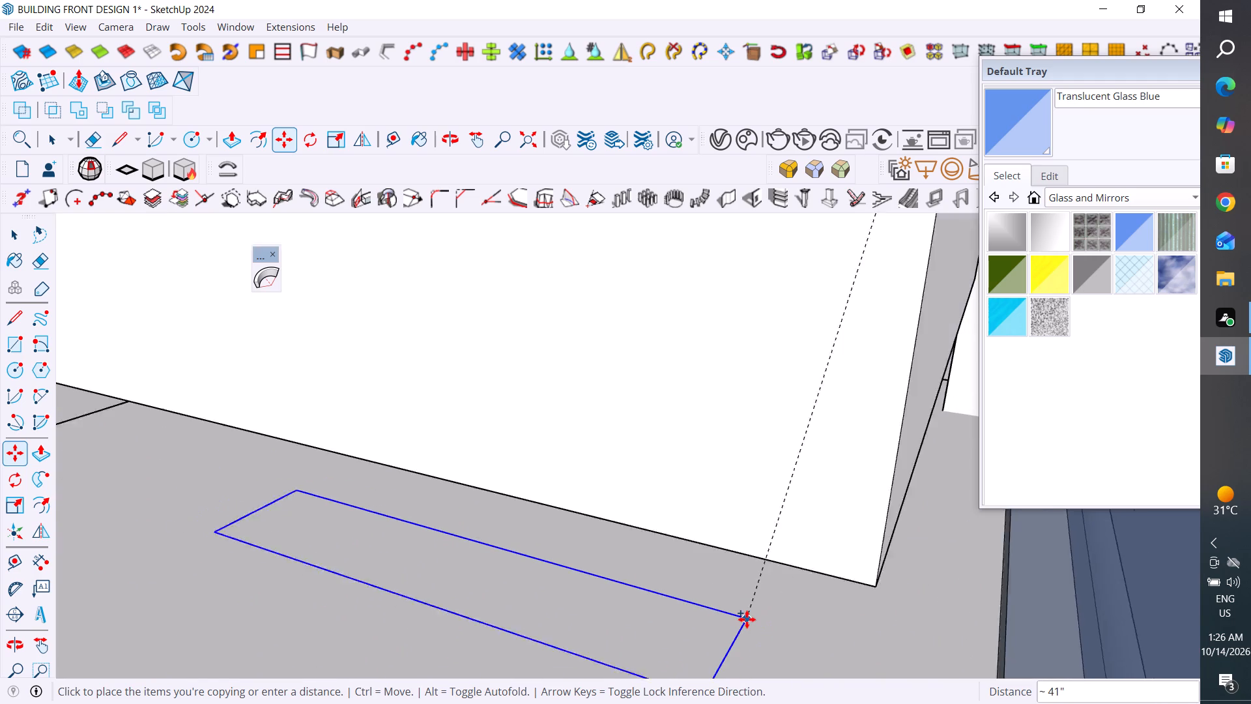
scroll(747, 619, down, 2)
click(757, 609)
scroll(818, 519, down, 10)
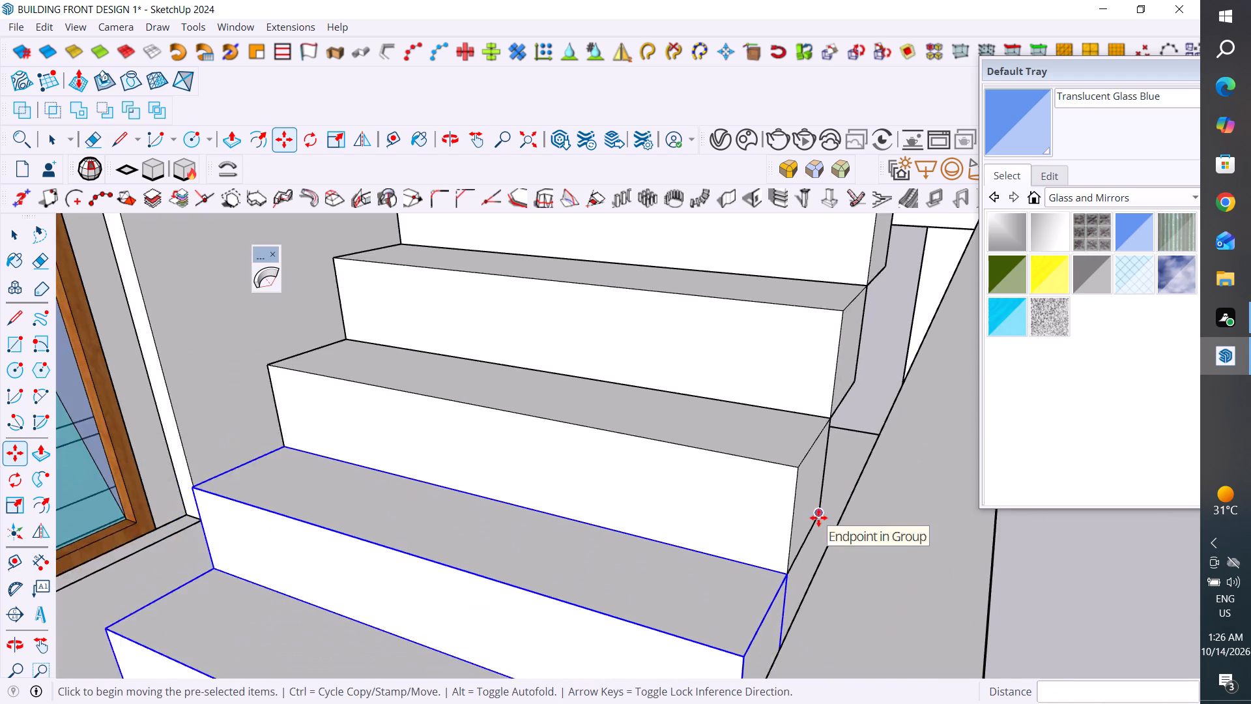
Copy only the lowest step about 9" down the flight, against its own bottom front corner on the glass railing side.
scroll(818, 518, down, 2)
middle_drag(823, 540, 921, 428)
scroll(784, 530, down, 5)
middle_drag(799, 558, 758, 560)
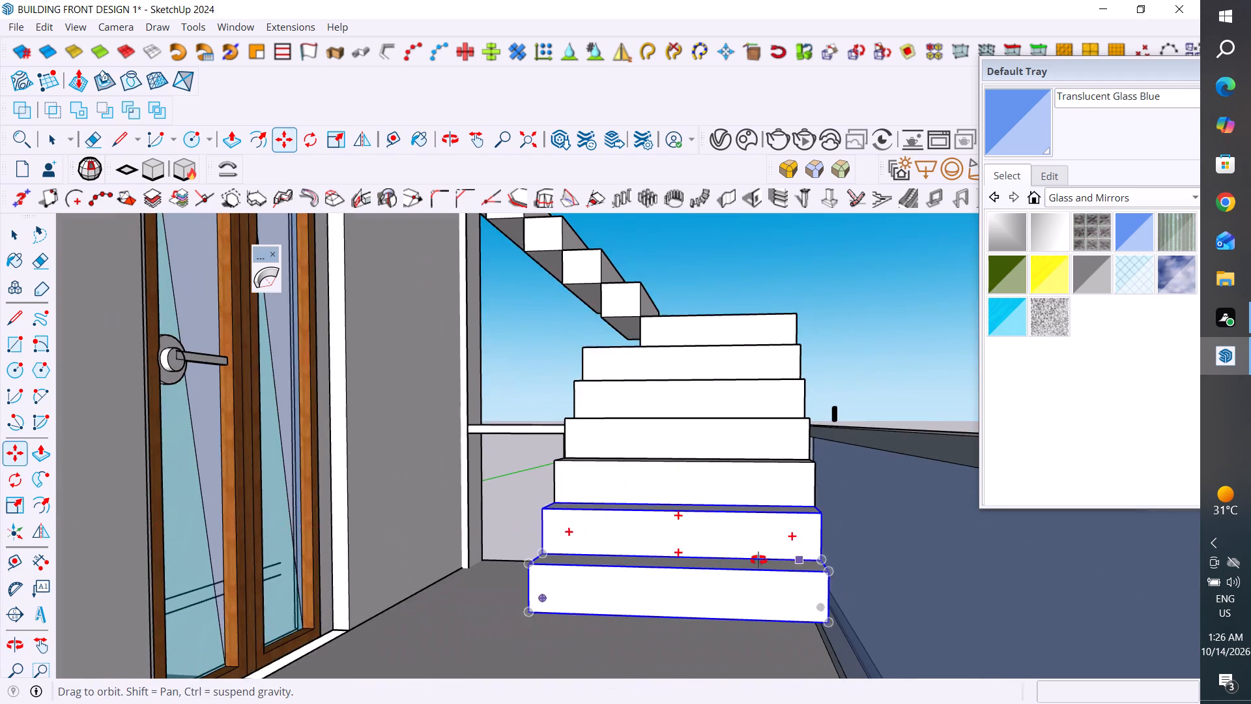
middle_drag(758, 560, 718, 613)
scroll(749, 332, down, 4)
middle_drag(746, 375, 681, 480)
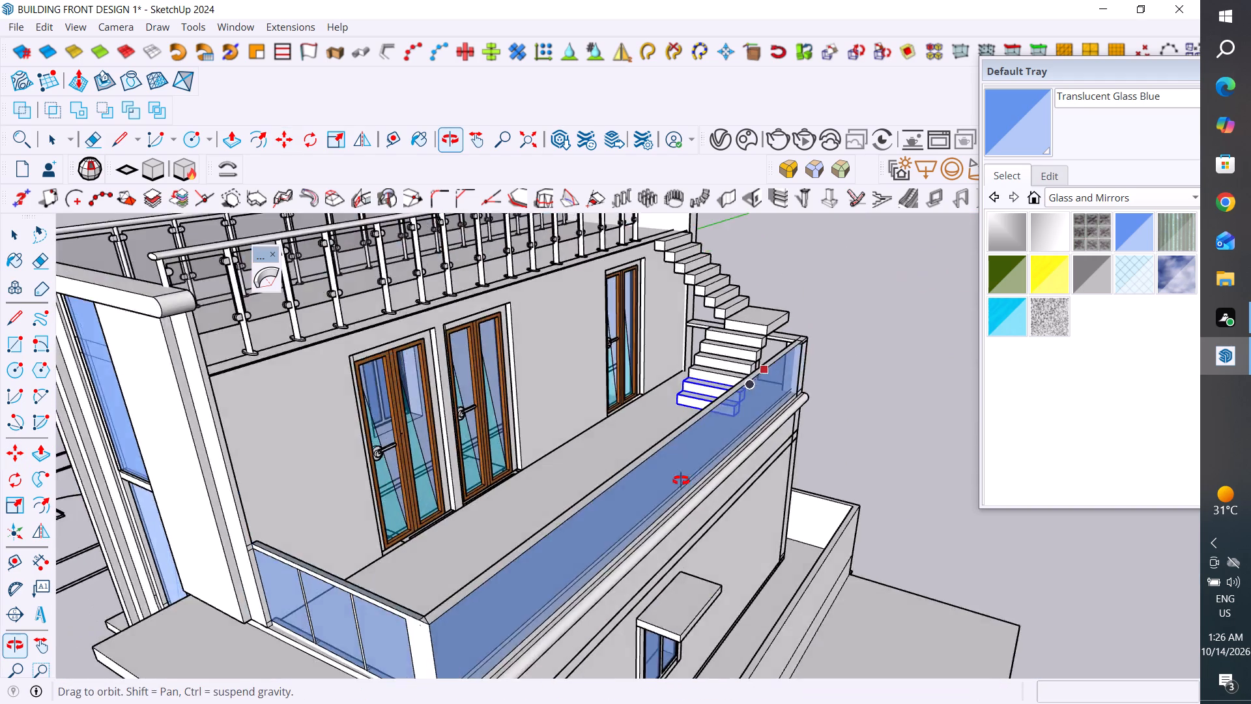
middle_drag(681, 480, 667, 540)
scroll(747, 417, up, 4)
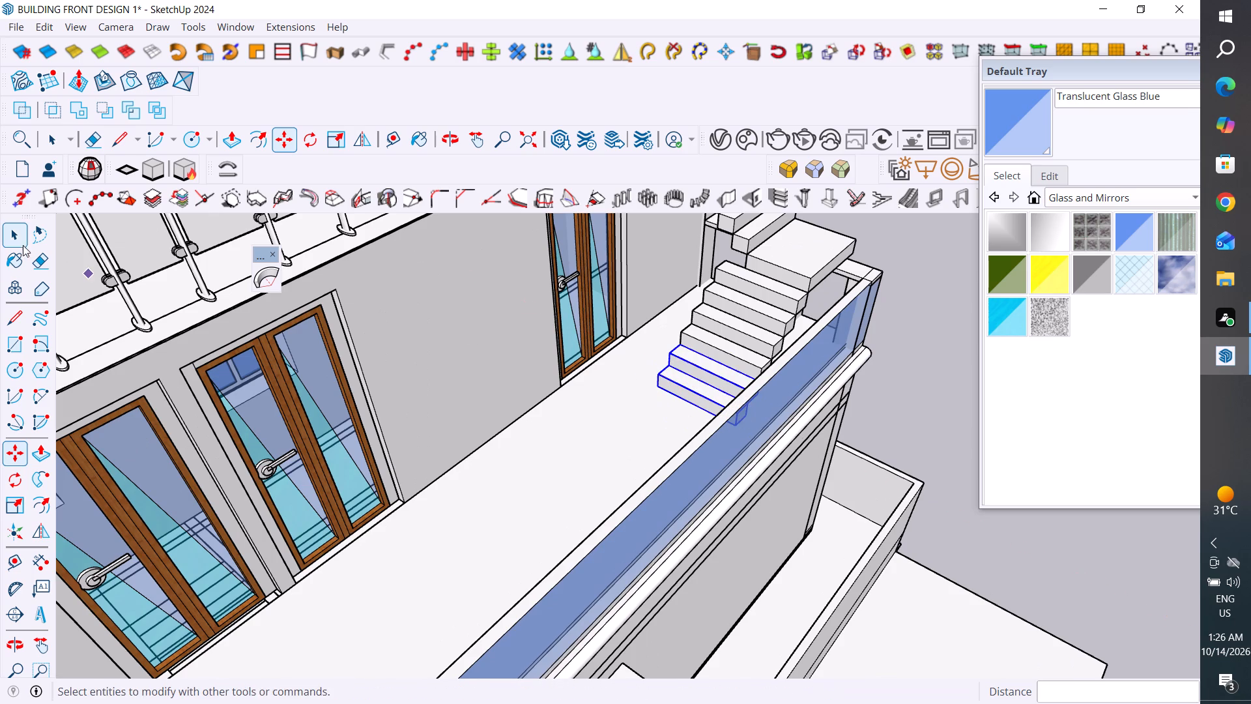
click(22, 242)
click(865, 387)
scroll(648, 388, up, 5)
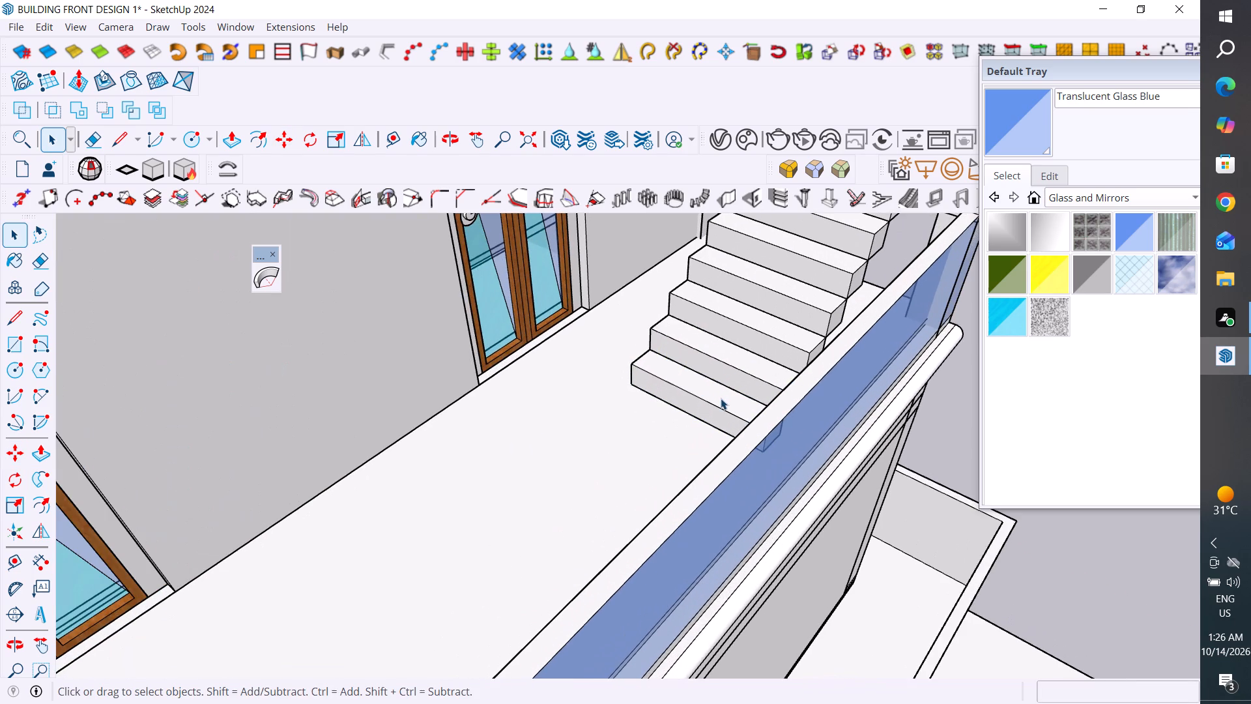
click(721, 398)
scroll(726, 373, down, 4)
middle_drag(732, 392, 761, 453)
scroll(761, 454, up, 12)
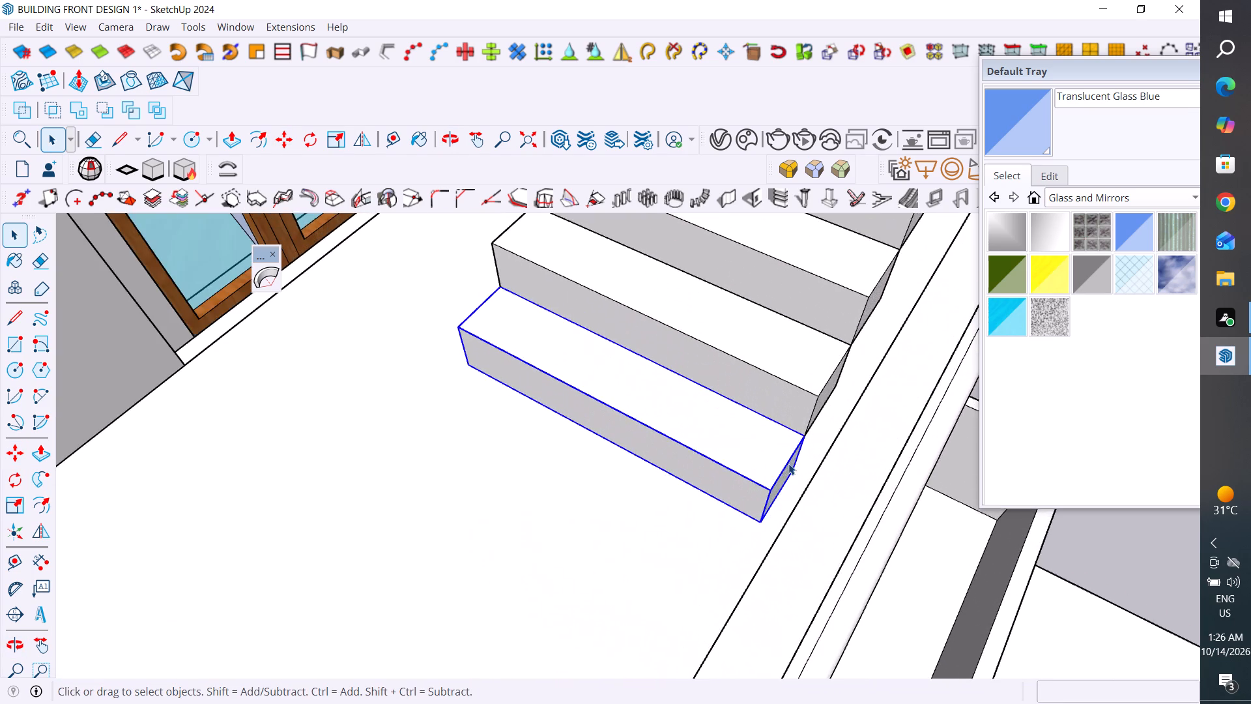
middle_drag(796, 460, 814, 420)
scroll(805, 431, up, 6)
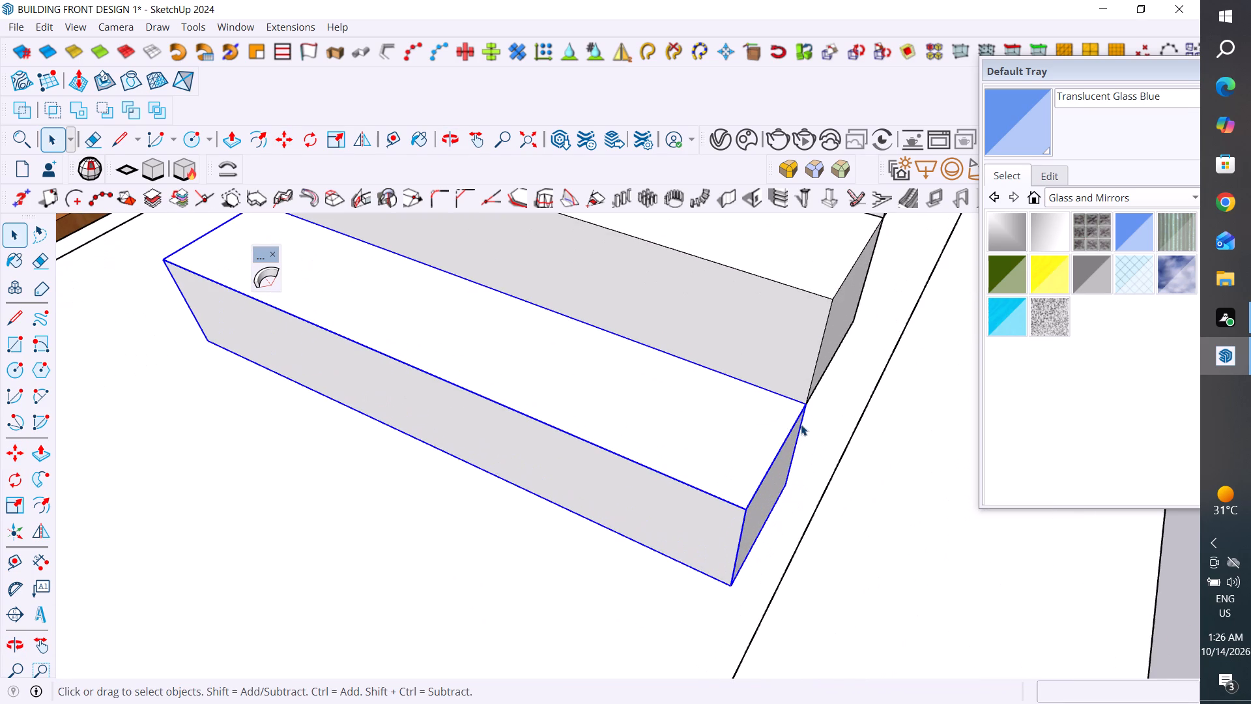
key(m)
ctrl+click(808, 405)
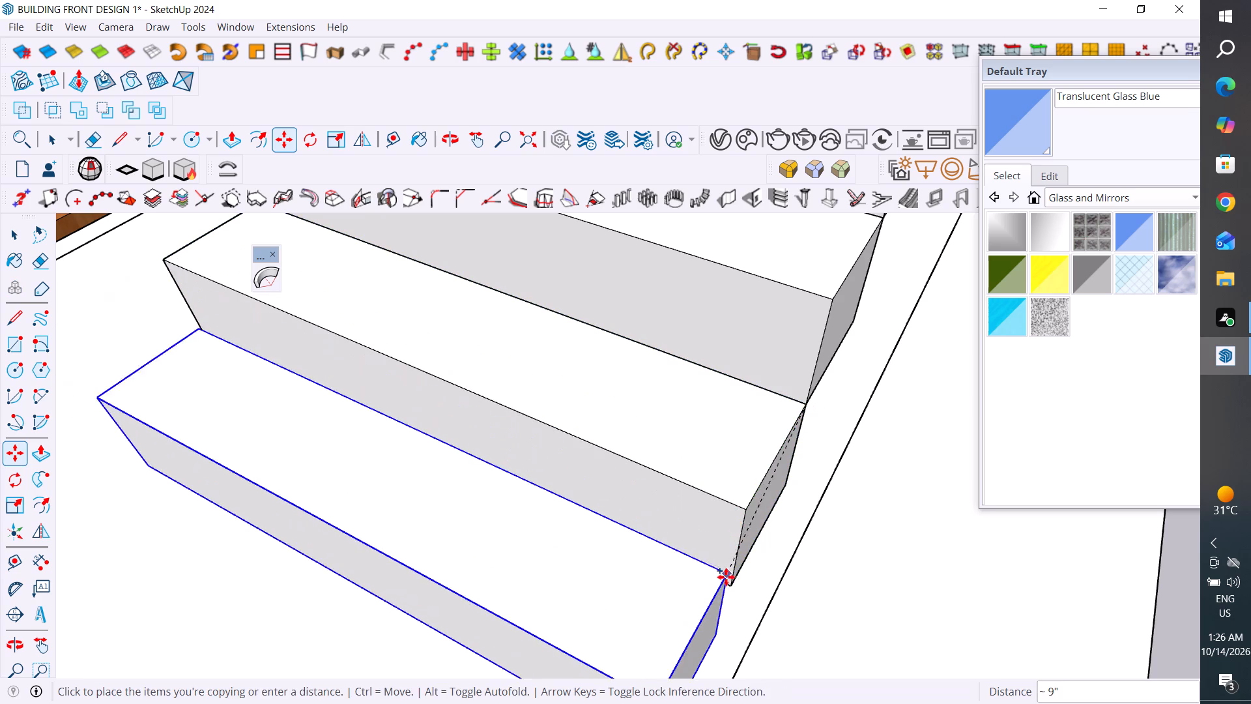
click(728, 582)
Copy the new lowest step once more down to the balcony floor, corner to corner on the side facing the door wall.
scroll(756, 506, down, 4)
middle_drag(766, 506, 1072, 383)
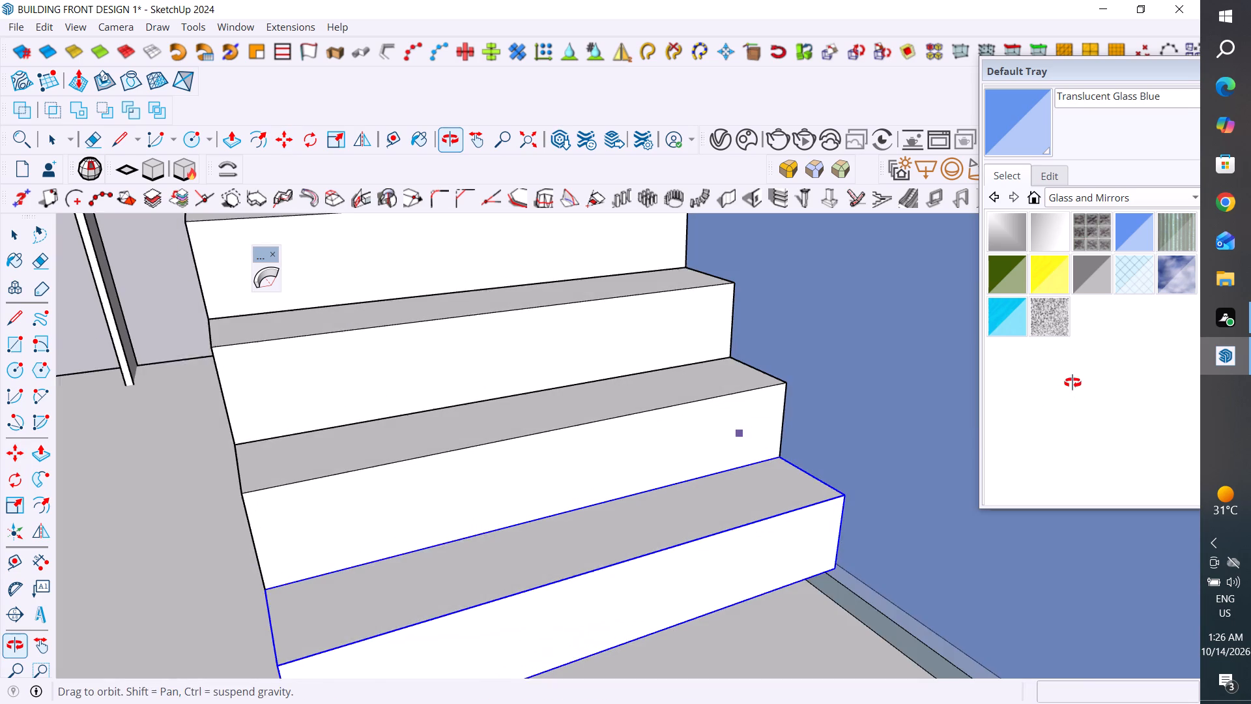
middle_drag(1072, 383, 1072, 381)
scroll(841, 433, down, 4)
scroll(822, 354, down, 5)
middle_drag(676, 497, 719, 488)
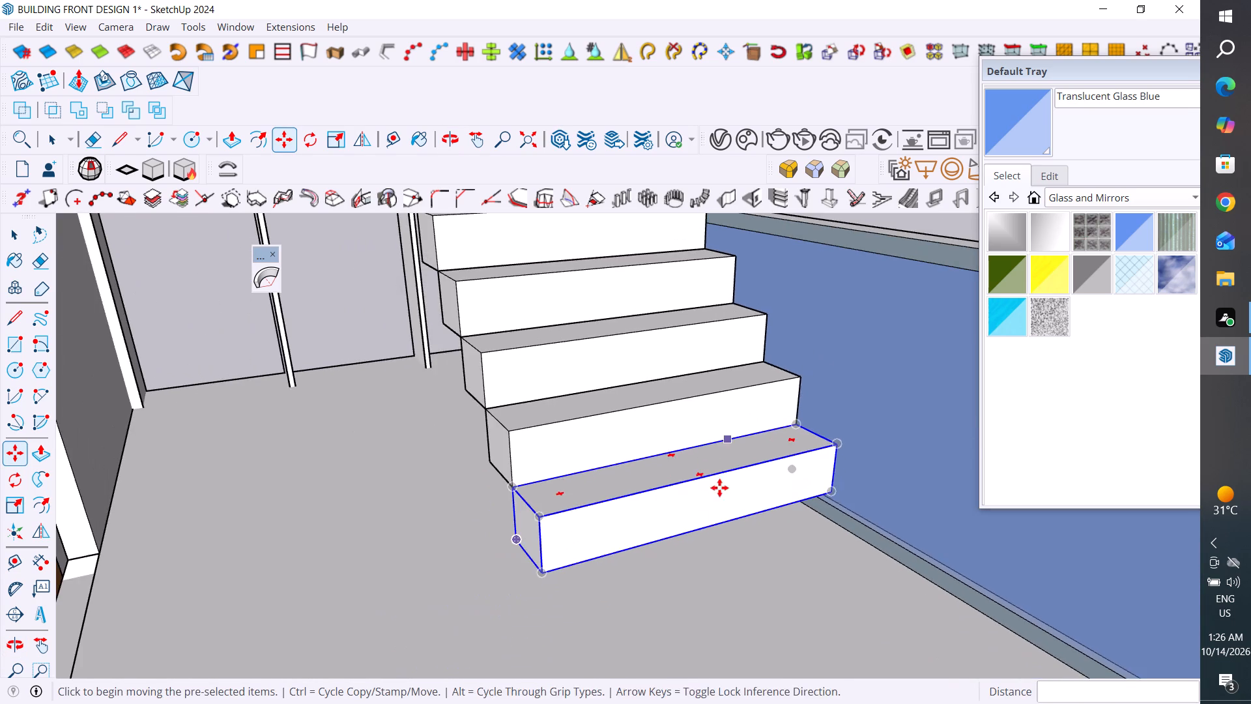
middle_drag(719, 488, 746, 511)
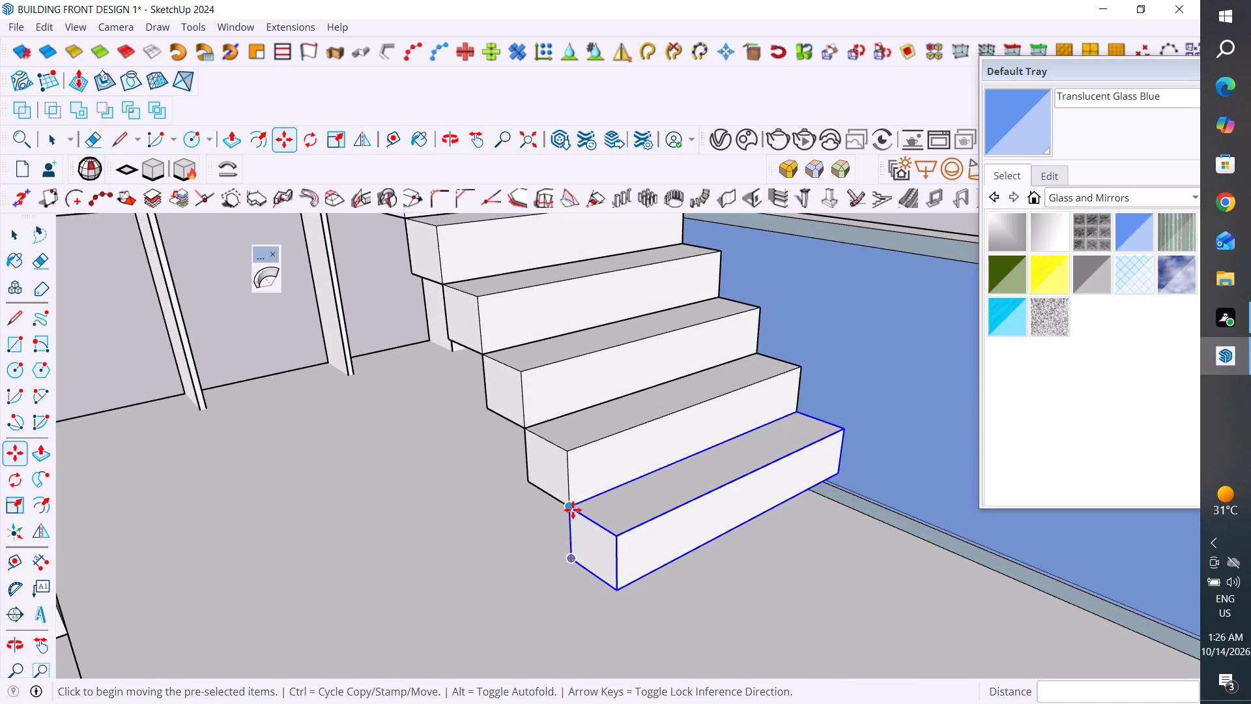
key(m)
click(570, 502)
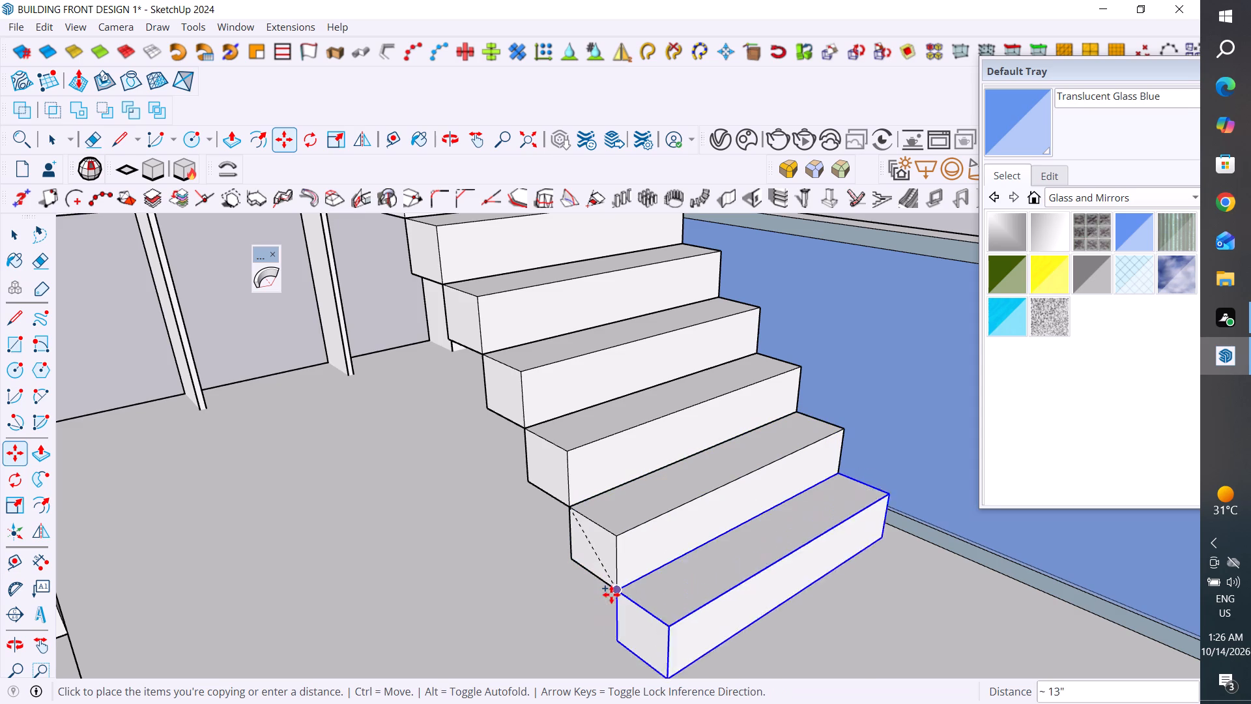
click(623, 591)
Examine the whole building and the lower stair flight from the balcony floor up to the landing.
scroll(723, 475, down, 2)
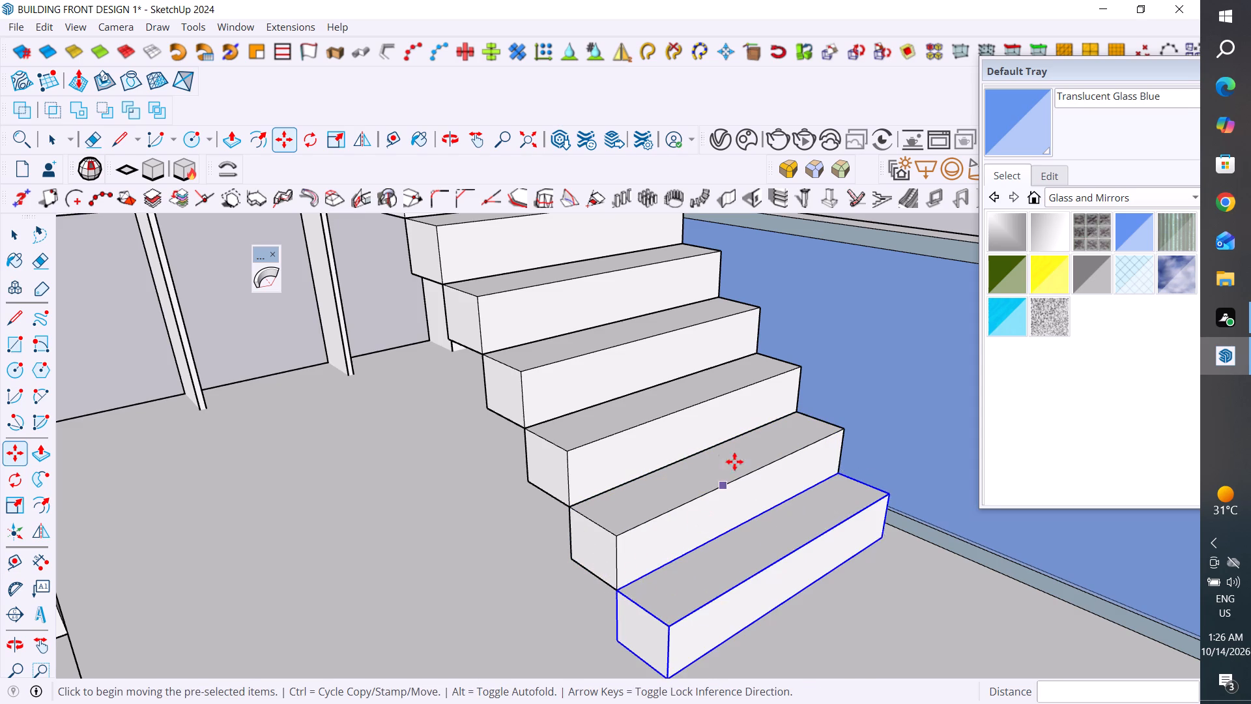
scroll(606, 588, down, 3)
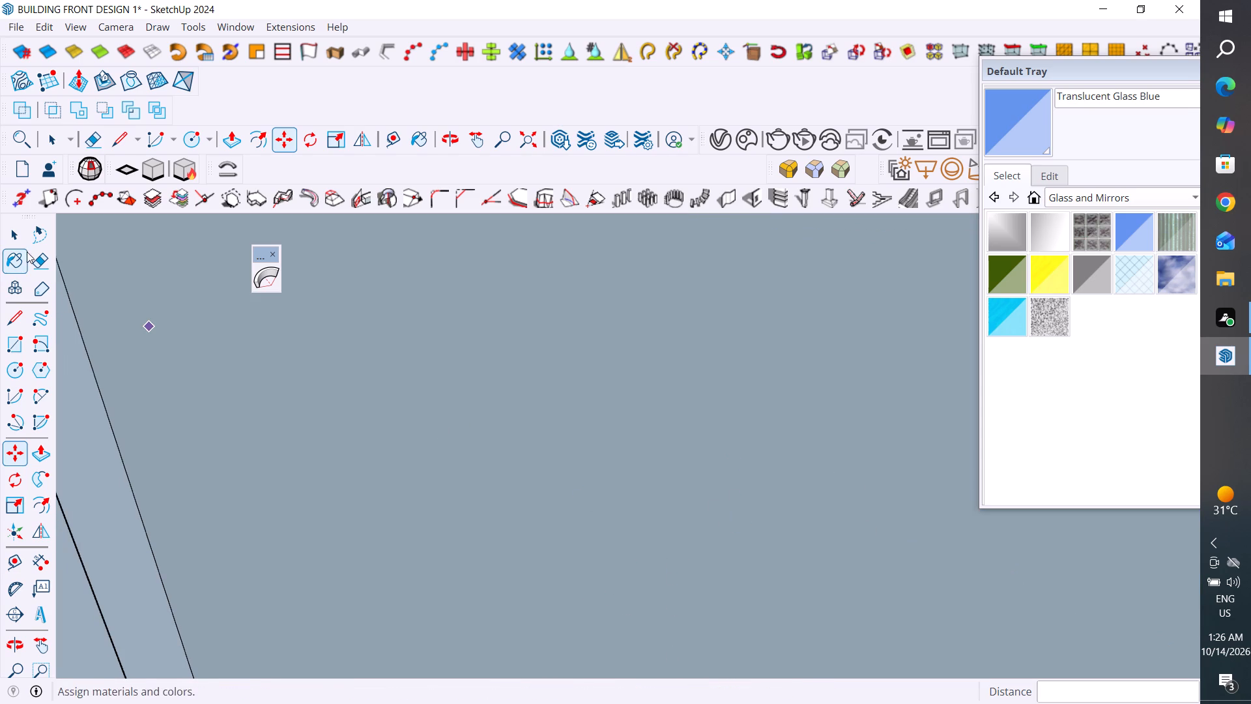
click(14, 239)
click(532, 141)
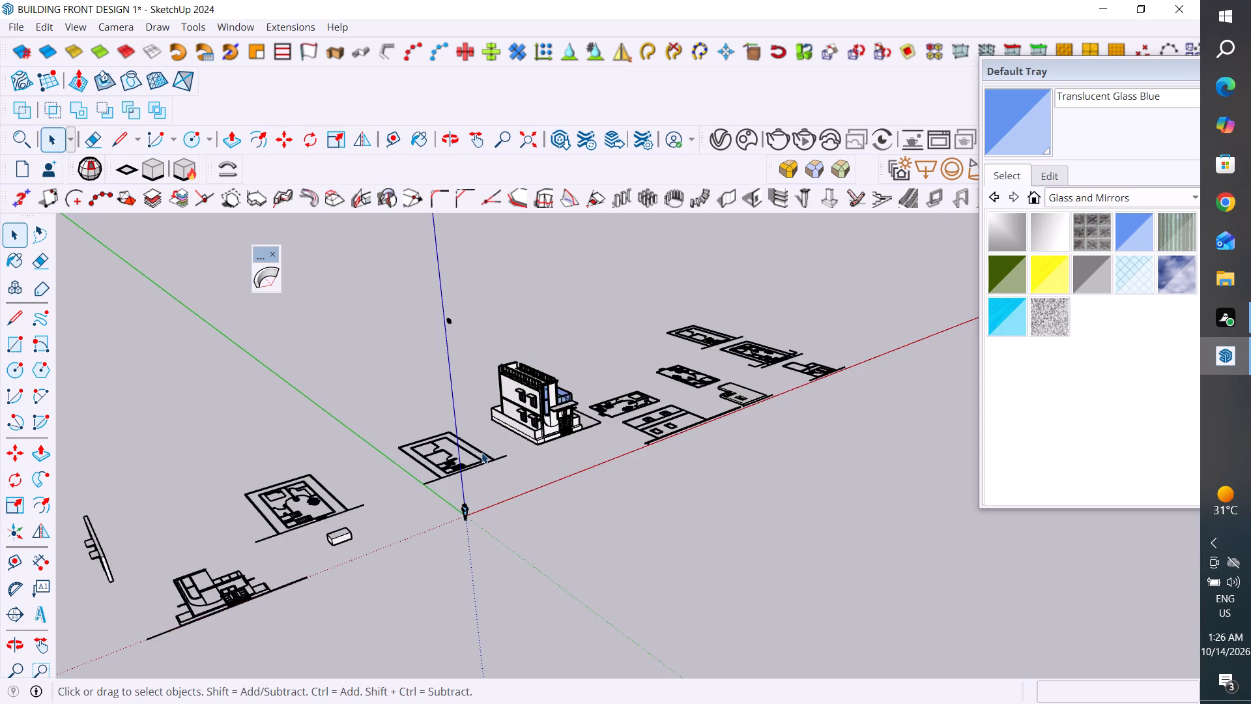
scroll(481, 457, down, 2)
scroll(559, 405, up, 8)
middle_drag(553, 398, 482, 391)
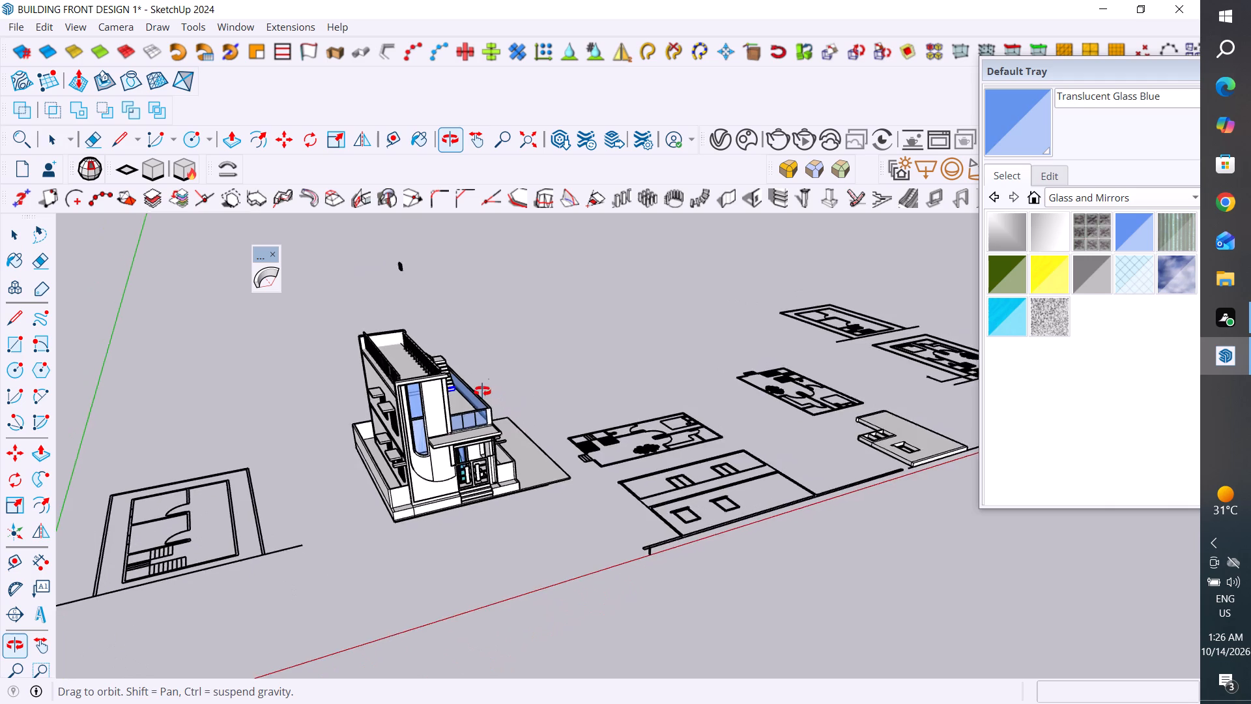
middle_drag(482, 391, 231, 401)
scroll(412, 304, up, 9)
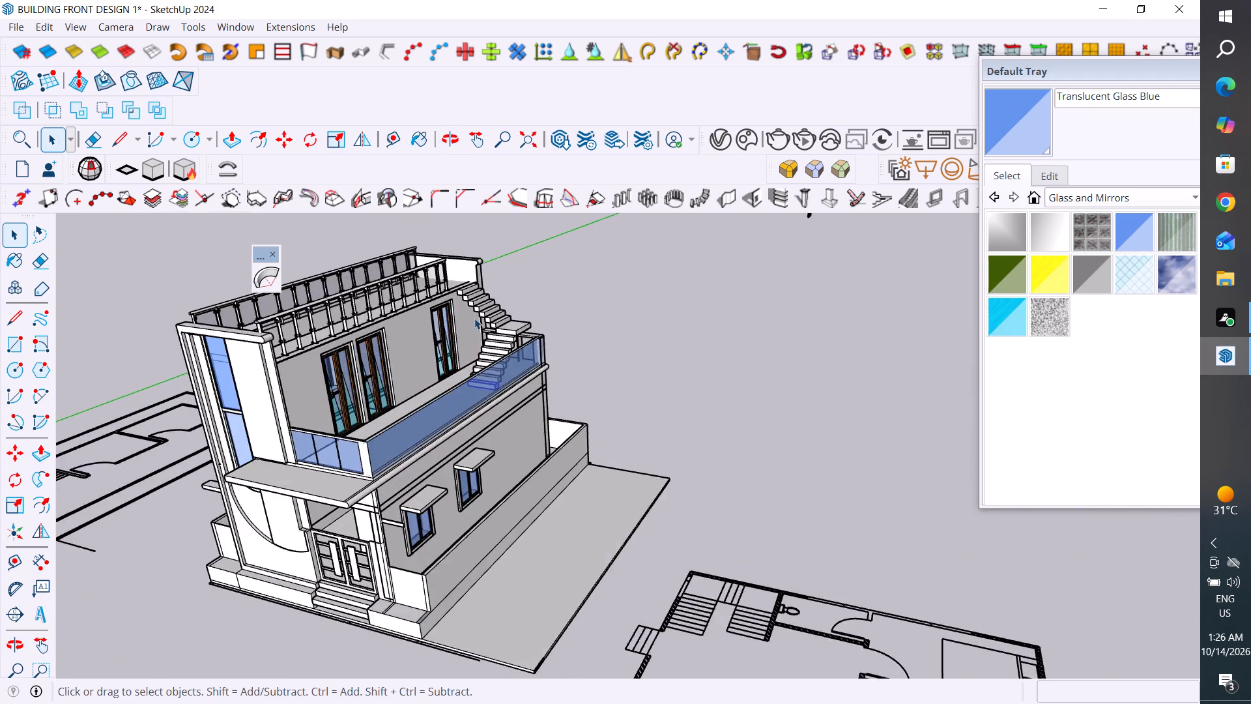
scroll(474, 318, up, 6)
middle_drag(501, 415, 534, 533)
scroll(435, 489, up, 2)
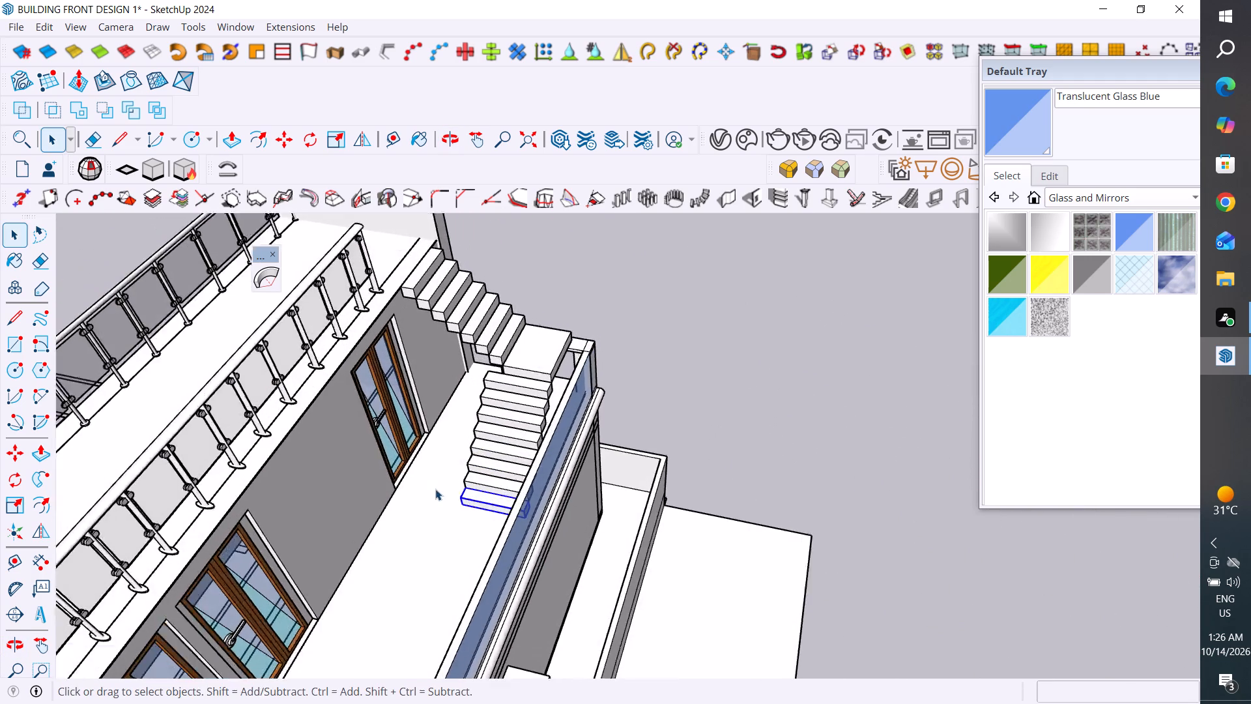
scroll(435, 489, up, 2)
middle_drag(553, 475, 668, 299)
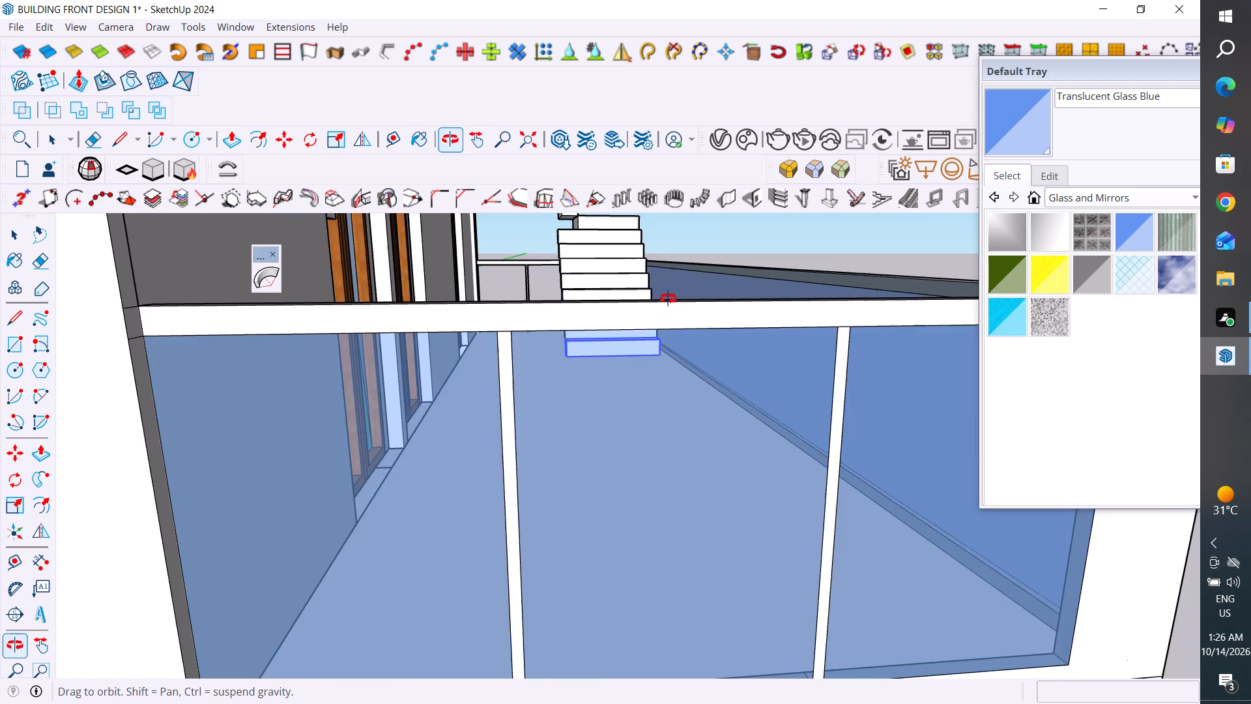
middle_drag(668, 299, 678, 362)
scroll(646, 362, up, 5)
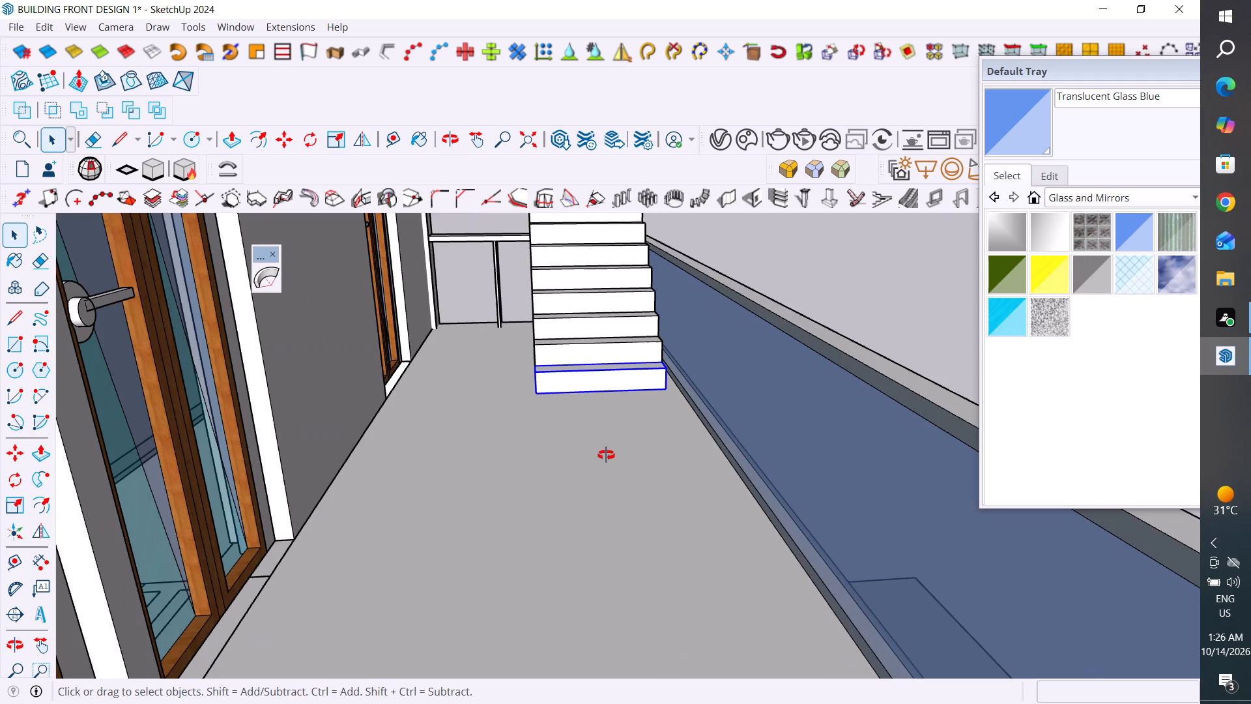
middle_drag(611, 399, 611, 464)
scroll(614, 438, down, 4)
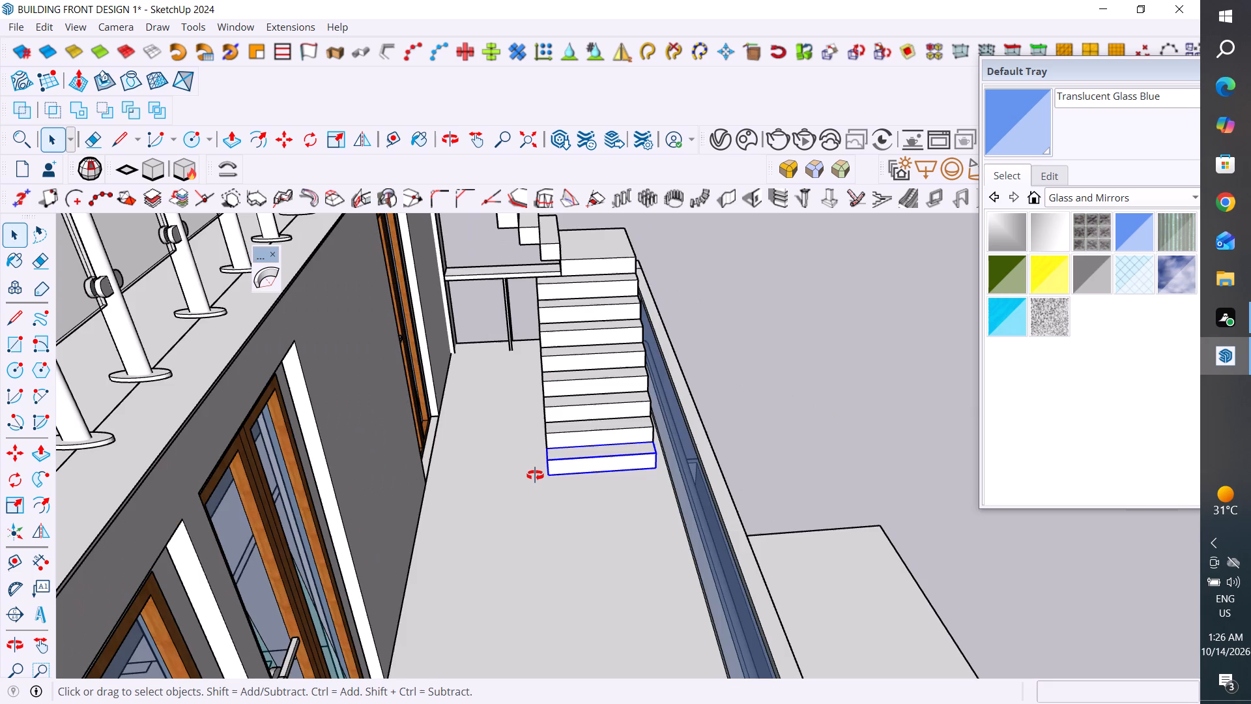
middle_drag(657, 403, 549, 504)
scroll(545, 329, up, 13)
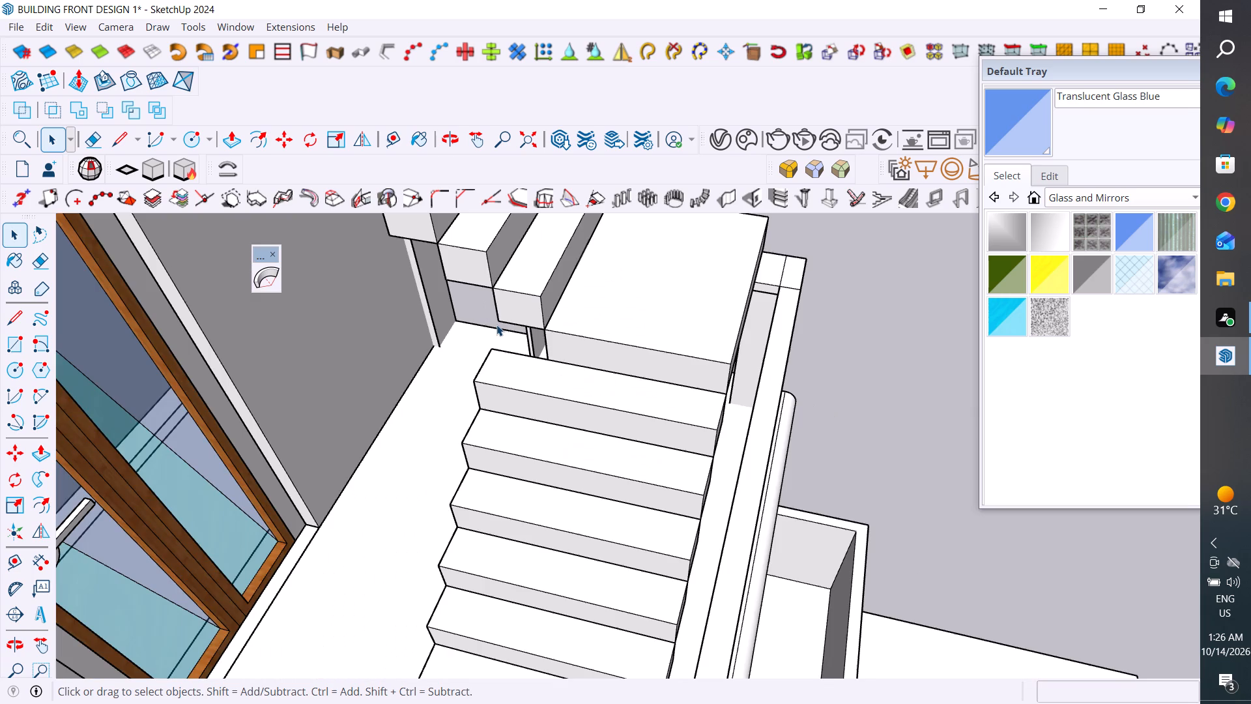
middle_drag(517, 342, 691, 333)
scroll(743, 315, up, 1)
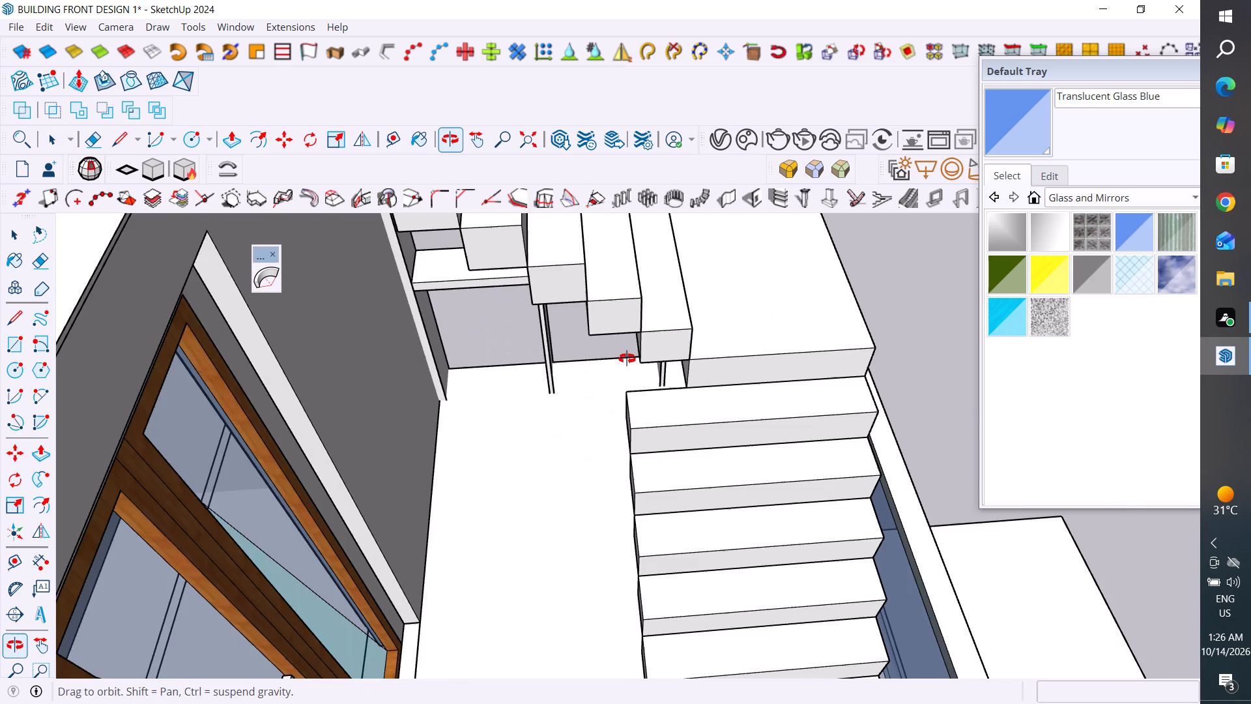
Open the stair landing for editing and extend its side face towards the door wall about 7", beneath the upper flight.
scroll(627, 359, up, 2)
scroll(769, 301, up, 3)
triple_click(778, 287)
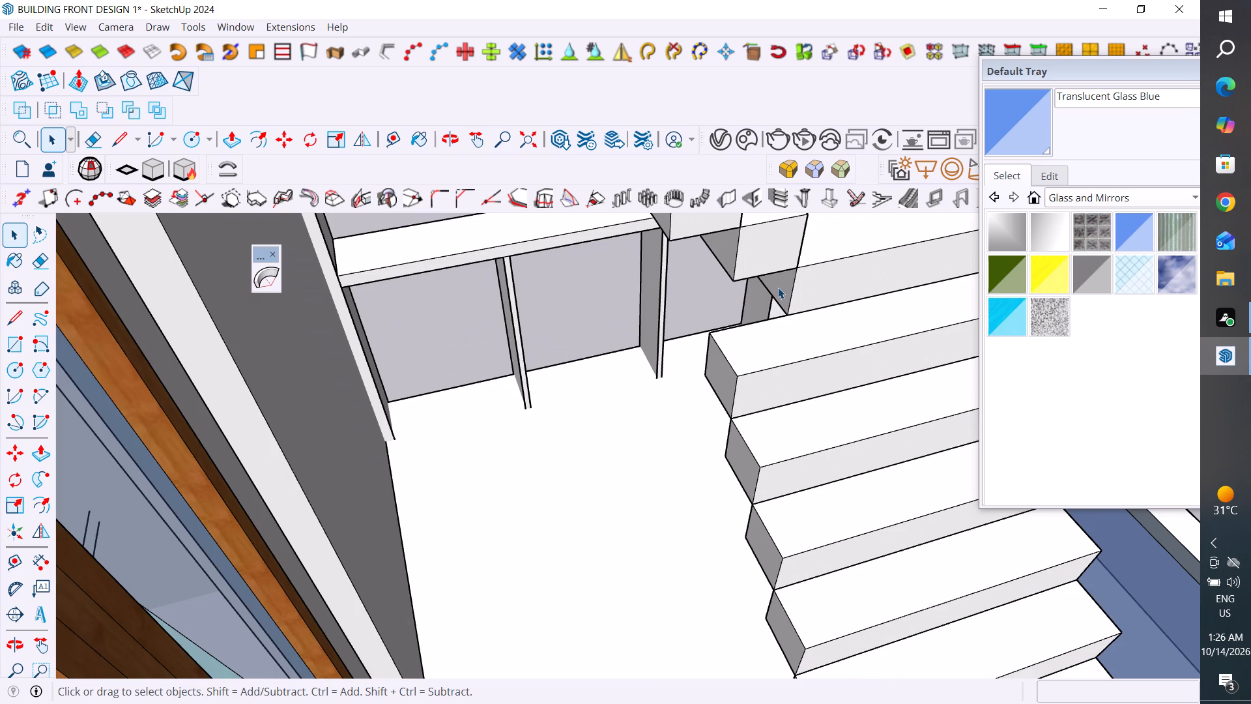
double_click(791, 284)
click(792, 282)
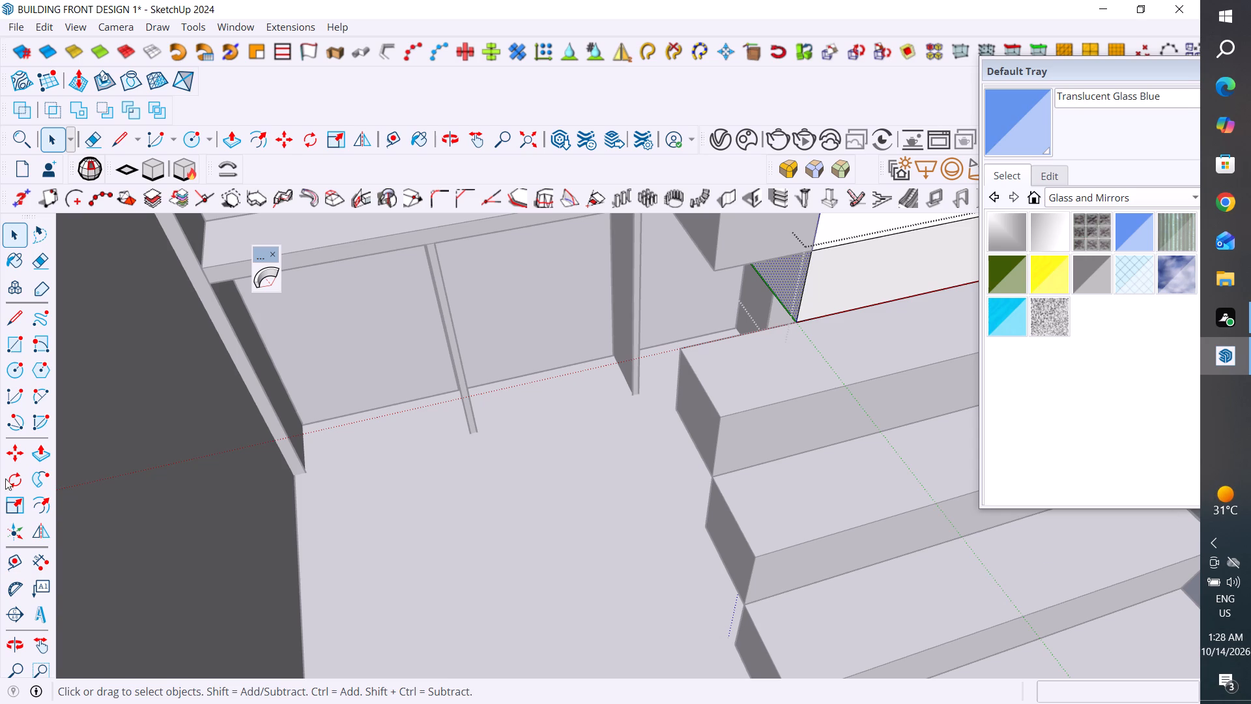
click(36, 459)
click(793, 294)
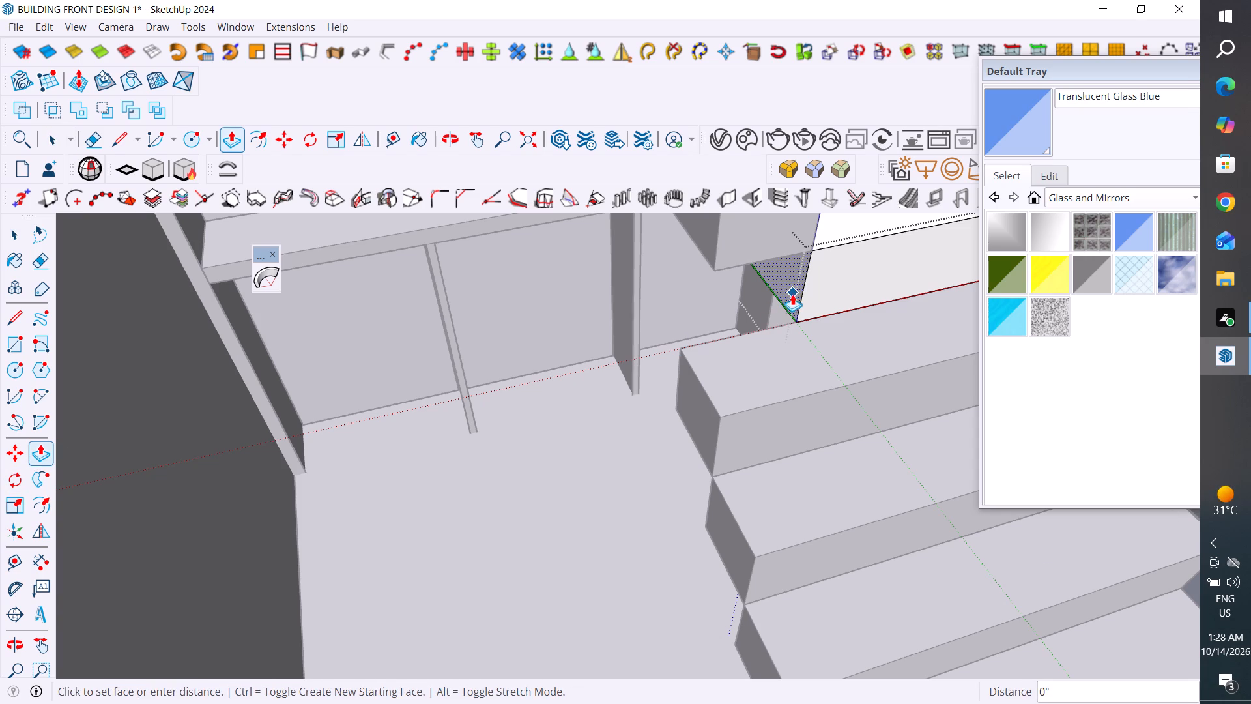
click(718, 274)
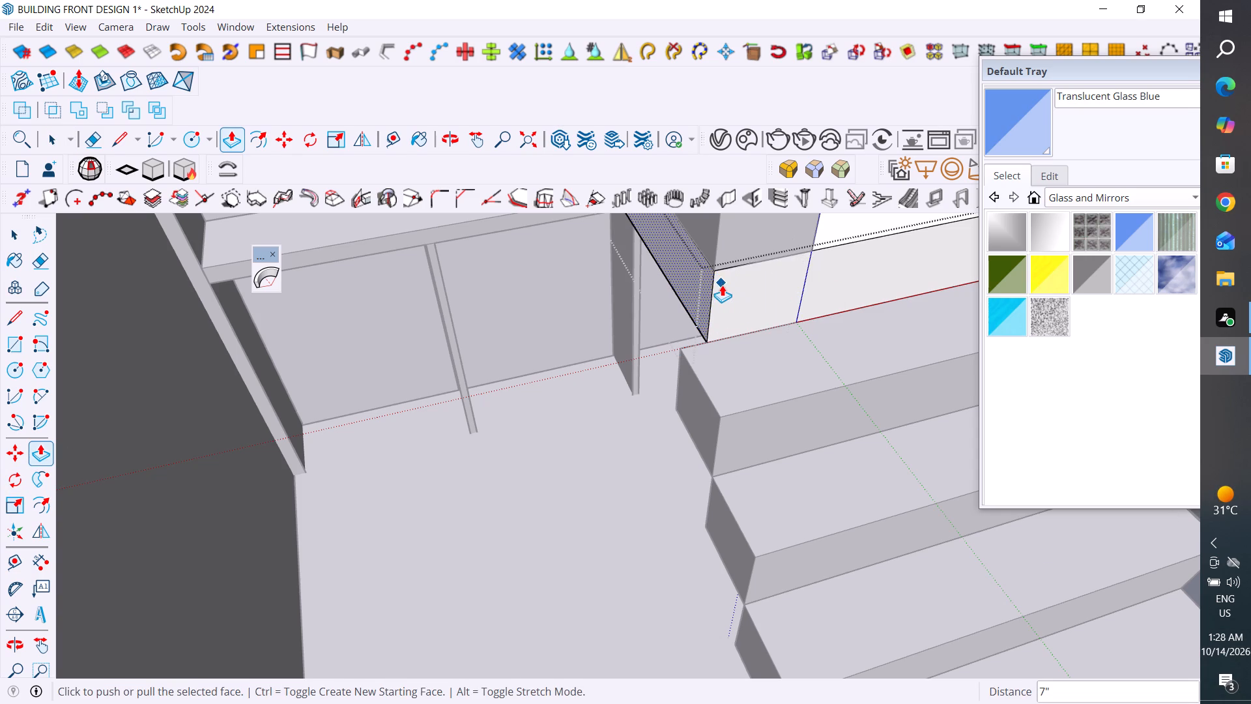
Extend the same landing side face about 2" more to the corner of the lower flight's top step, and close the landing.
scroll(722, 285, down, 6)
middle_drag(731, 290, 728, 234)
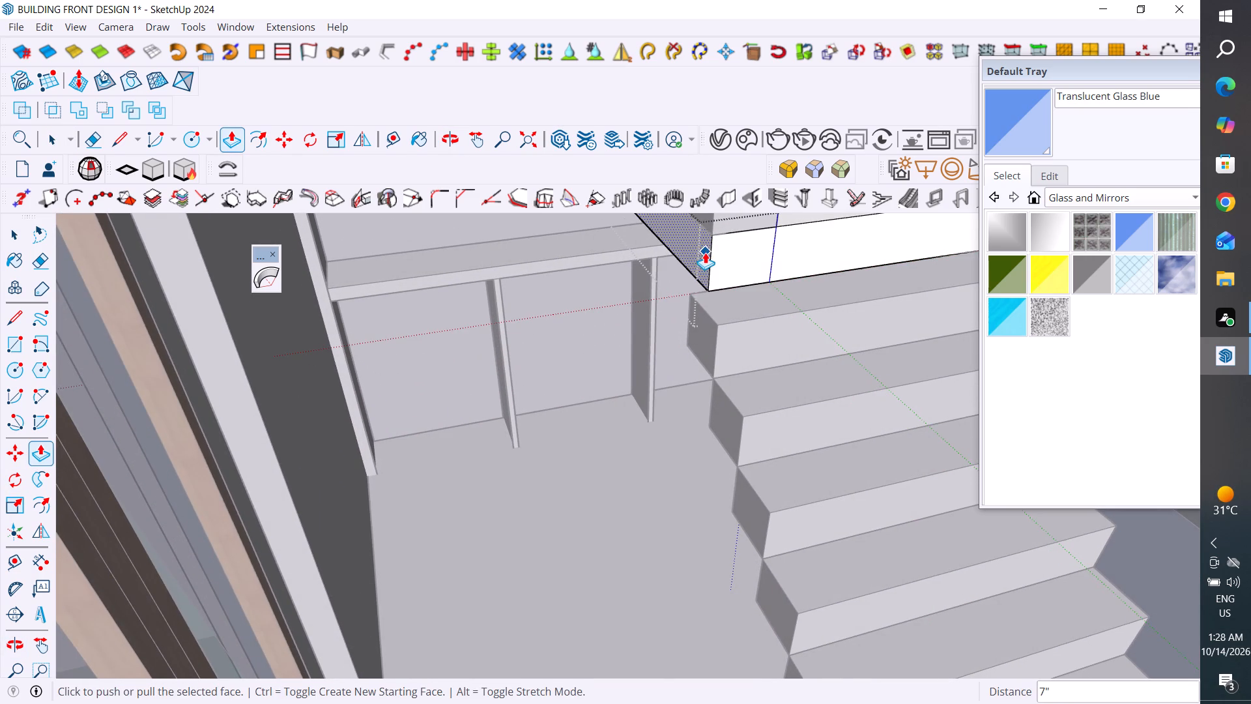
click(705, 252)
click(693, 293)
scroll(642, 366, down, 5)
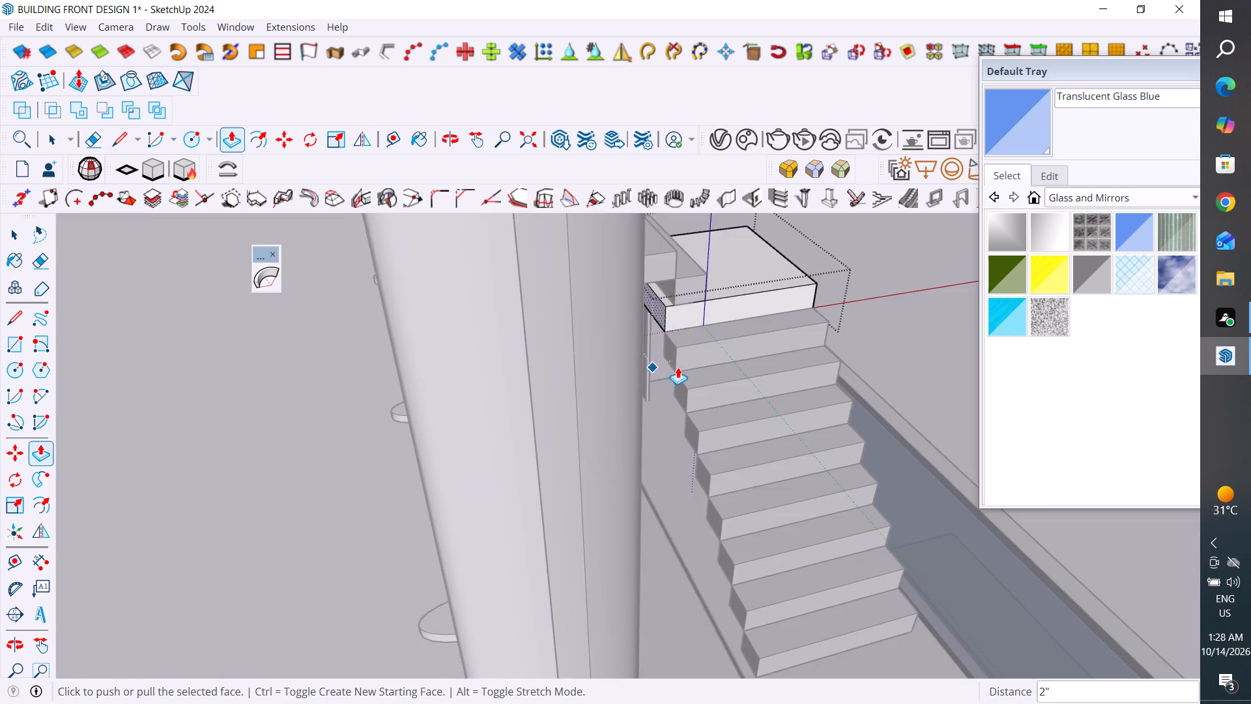
middle_drag(678, 367, 625, 386)
scroll(772, 389, down, 5)
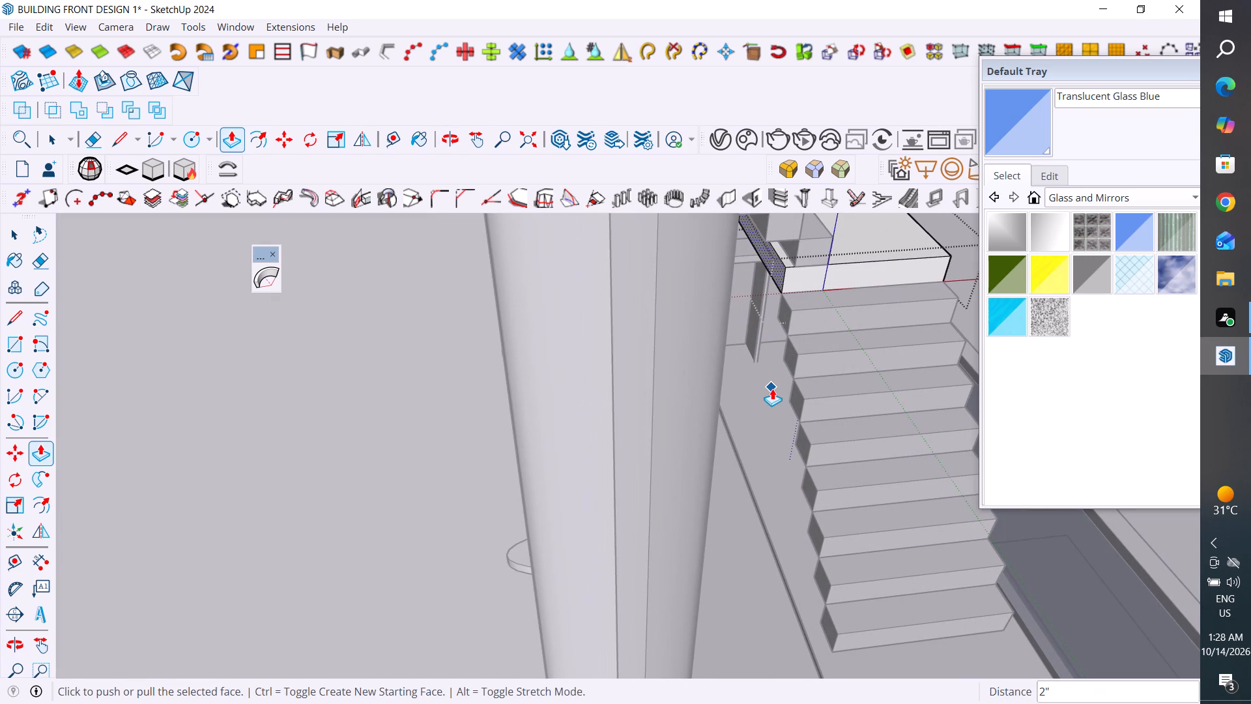
scroll(609, 532, down, 5)
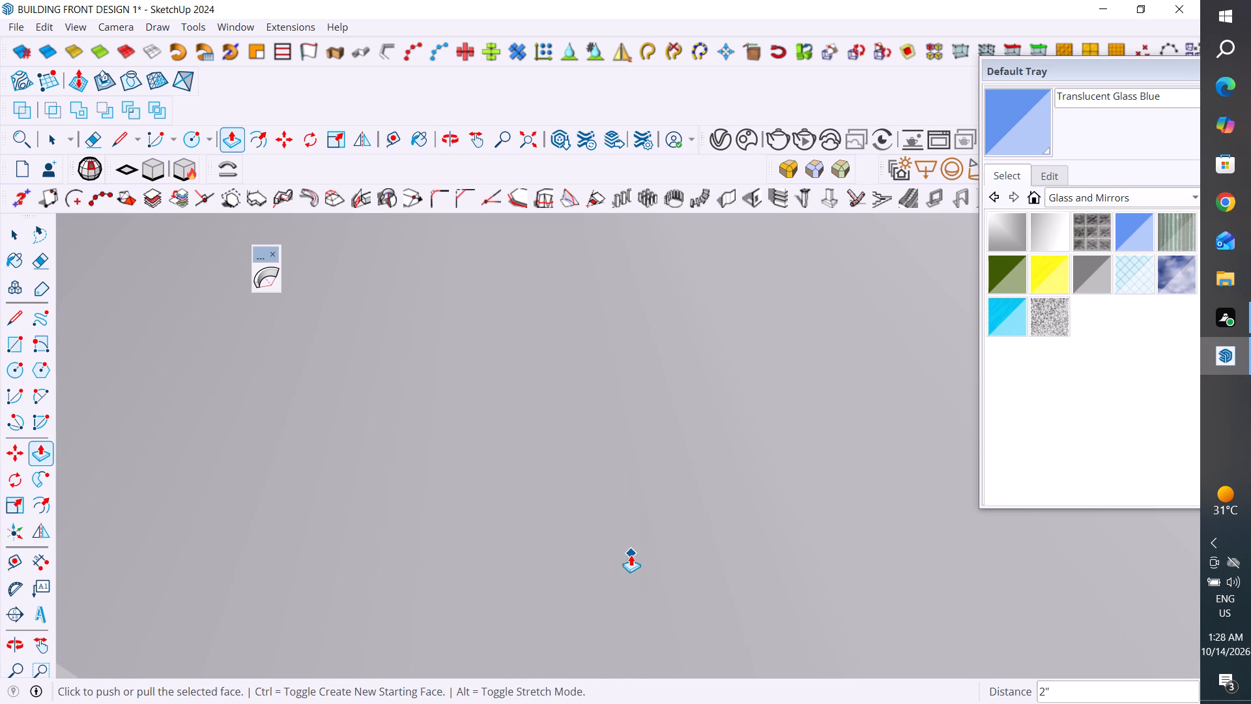
click(536, 139)
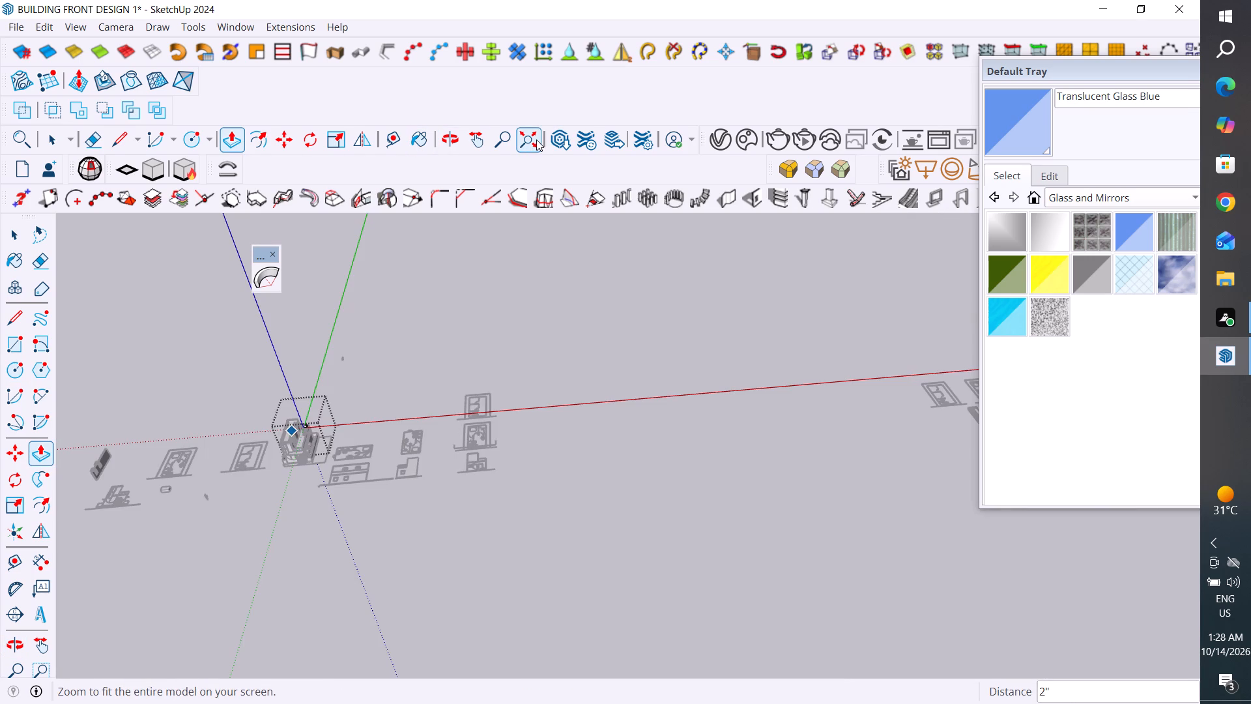
click(16, 238)
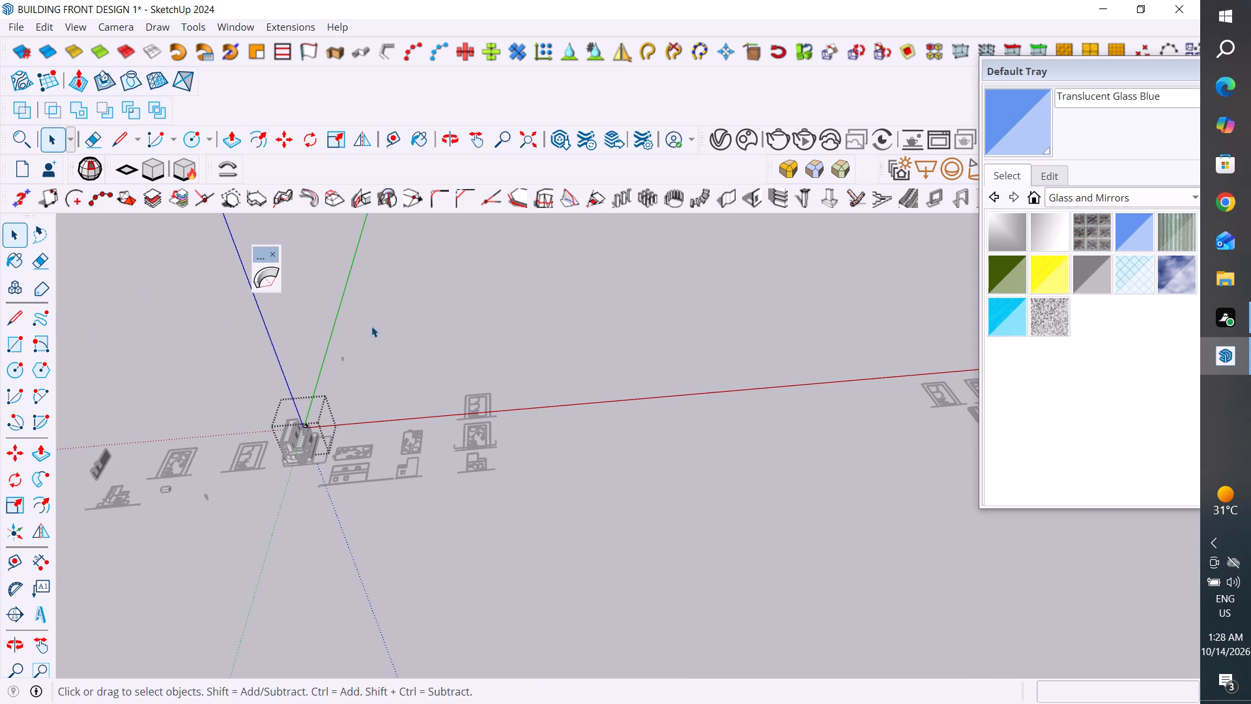
click(371, 326)
Examine the landing and both stair flights from the balcony side and the rear corner of the building.
scroll(285, 481, up, 20)
scroll(285, 481, up, 1)
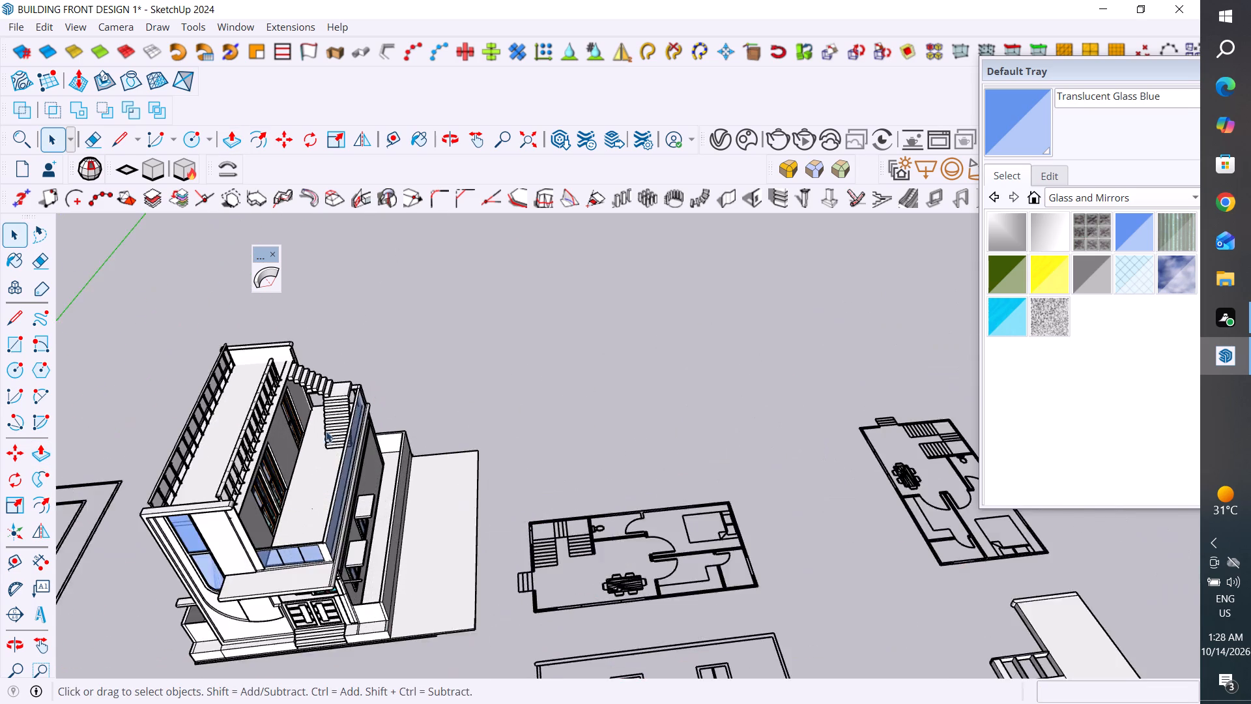
scroll(326, 431, up, 8)
middle_drag(336, 416, 312, 441)
scroll(337, 355, up, 2)
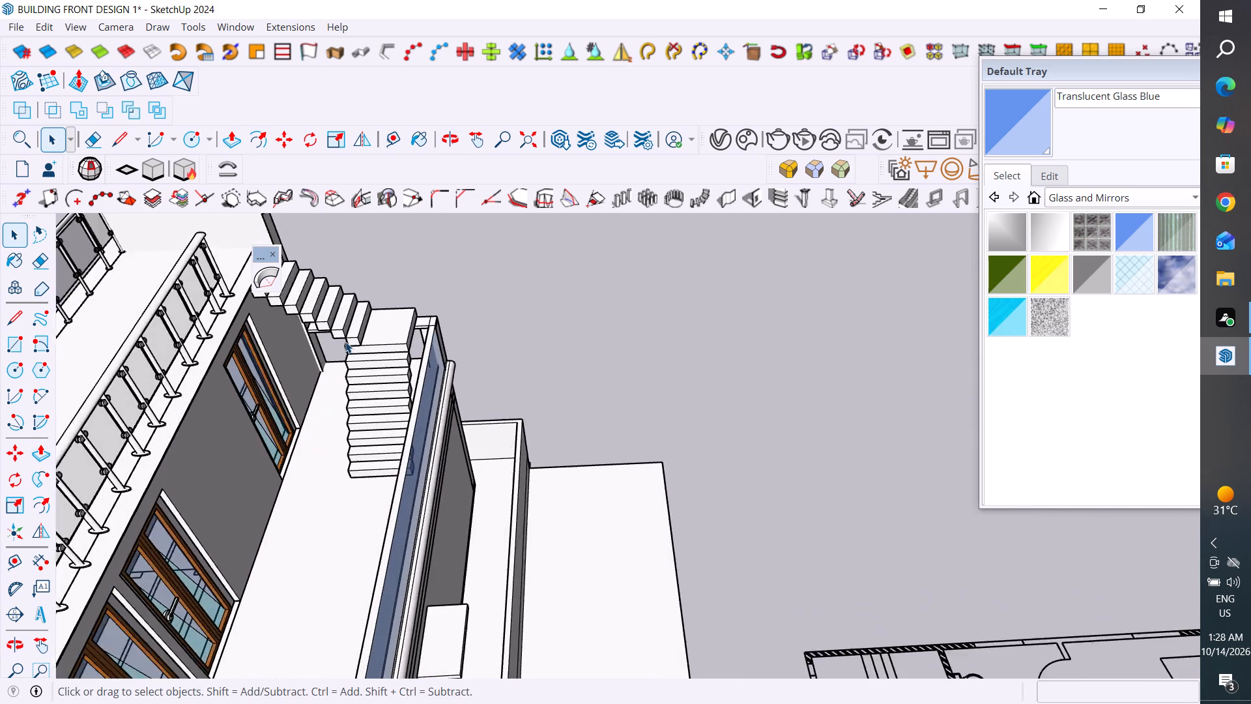
scroll(345, 342, up, 7)
click(360, 336)
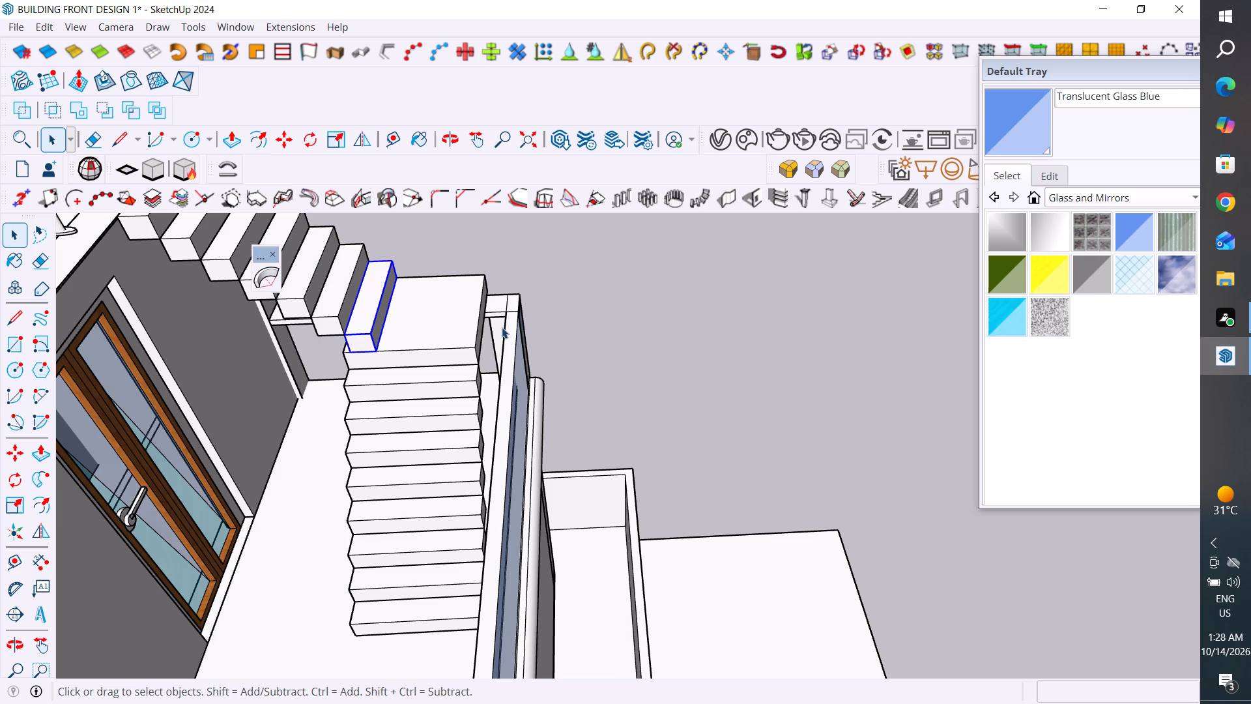
scroll(502, 327, down, 4)
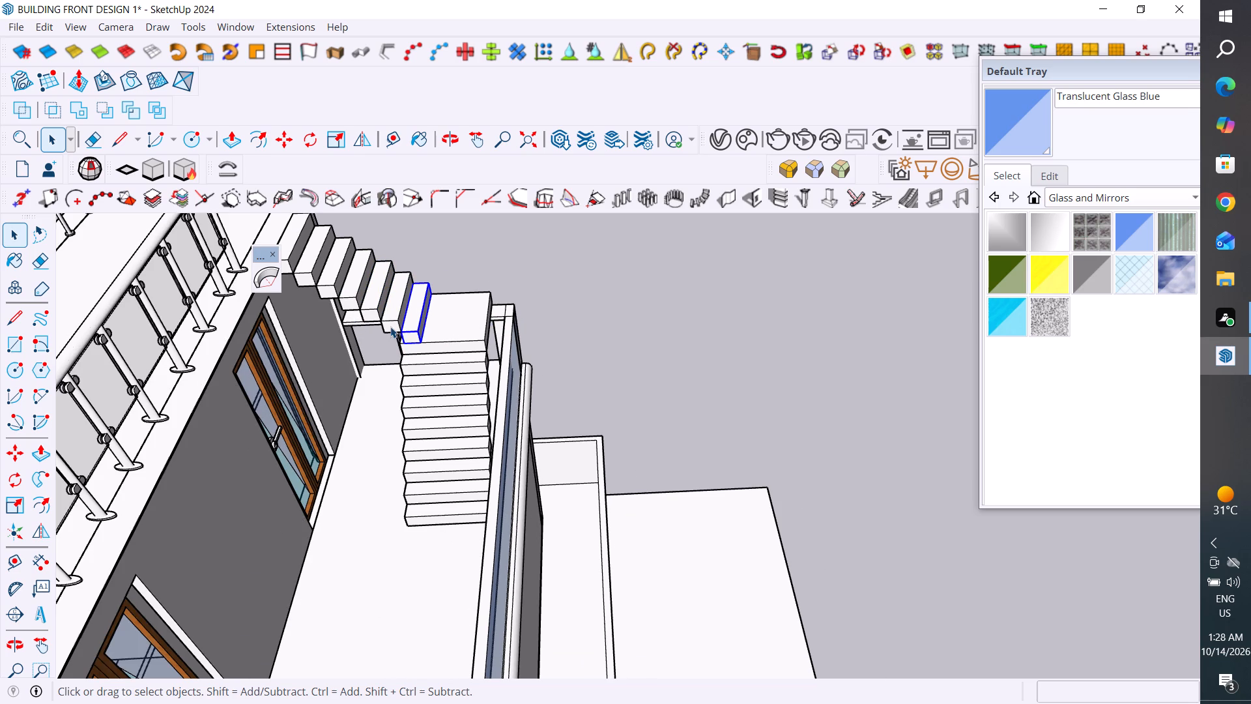
middle_drag(402, 346, 462, 345)
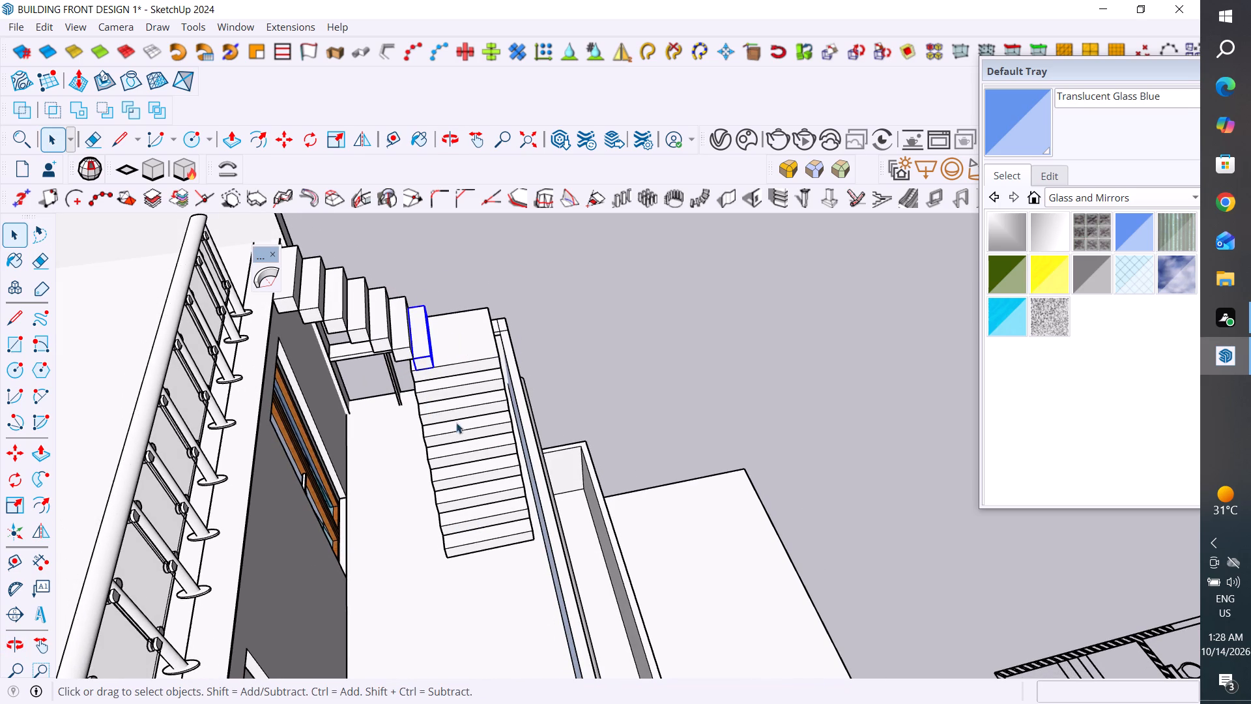
click(480, 368)
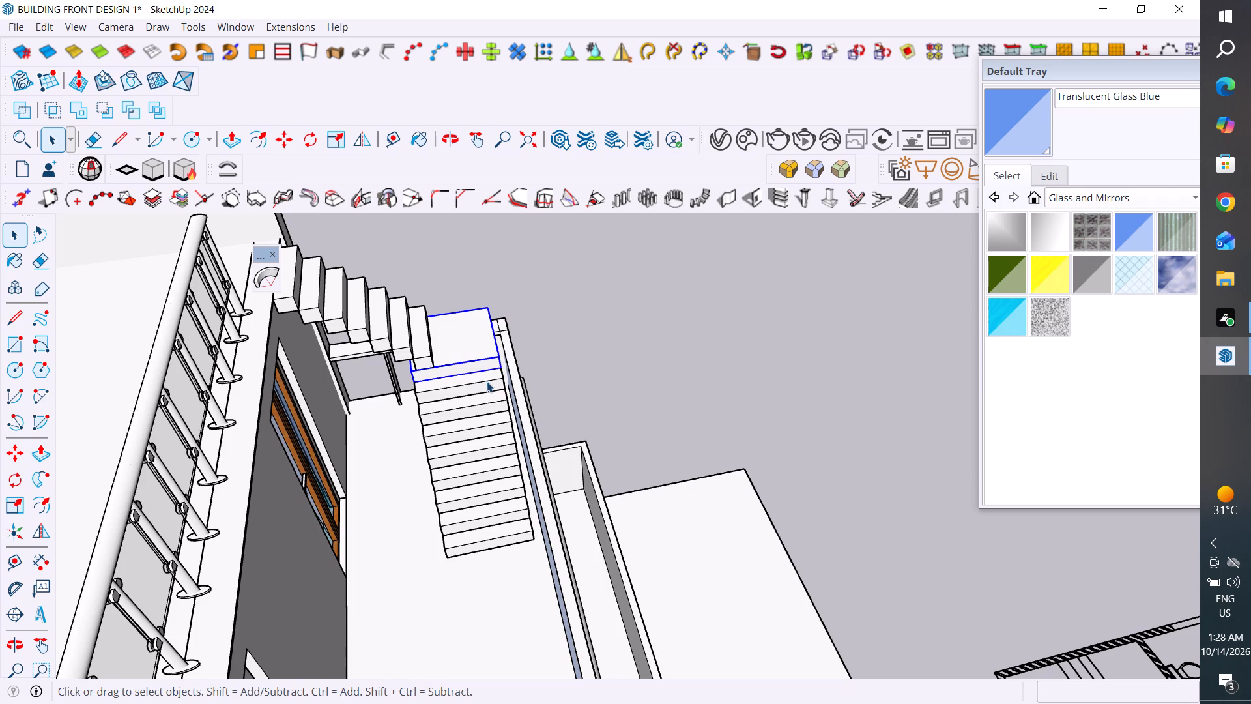
scroll(489, 386, up, 3)
click(635, 354)
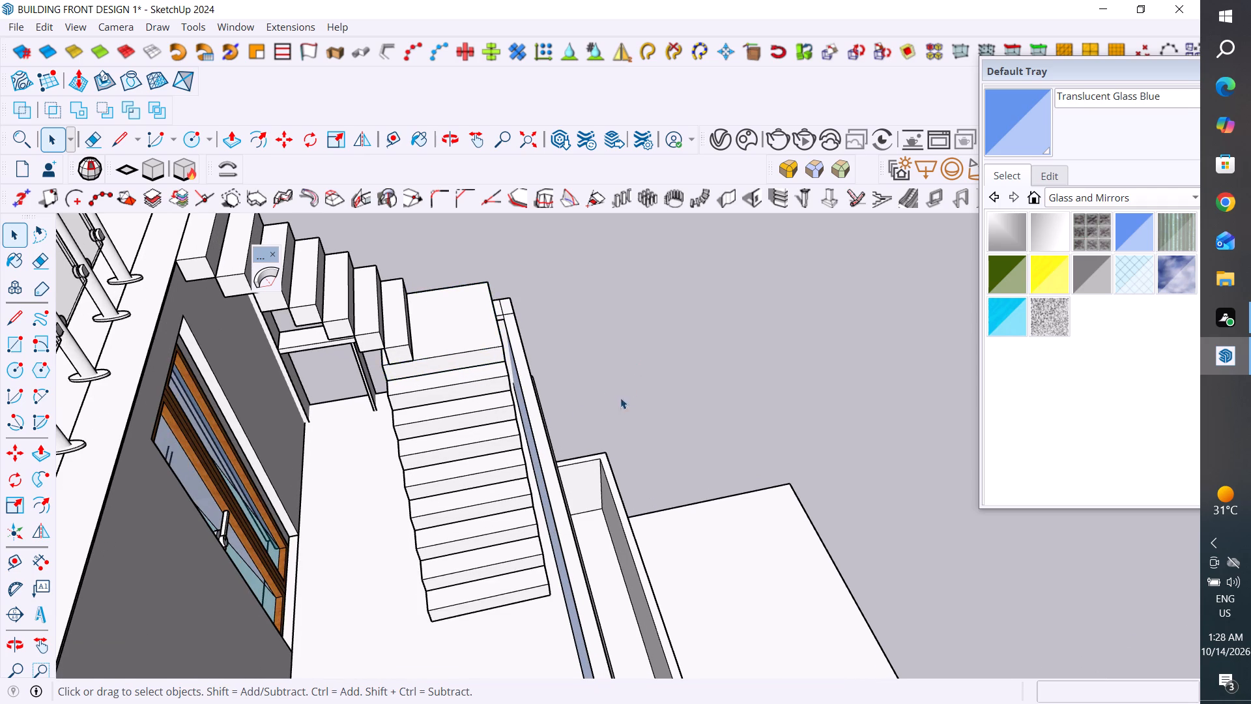
middle_drag(617, 398, 627, 321)
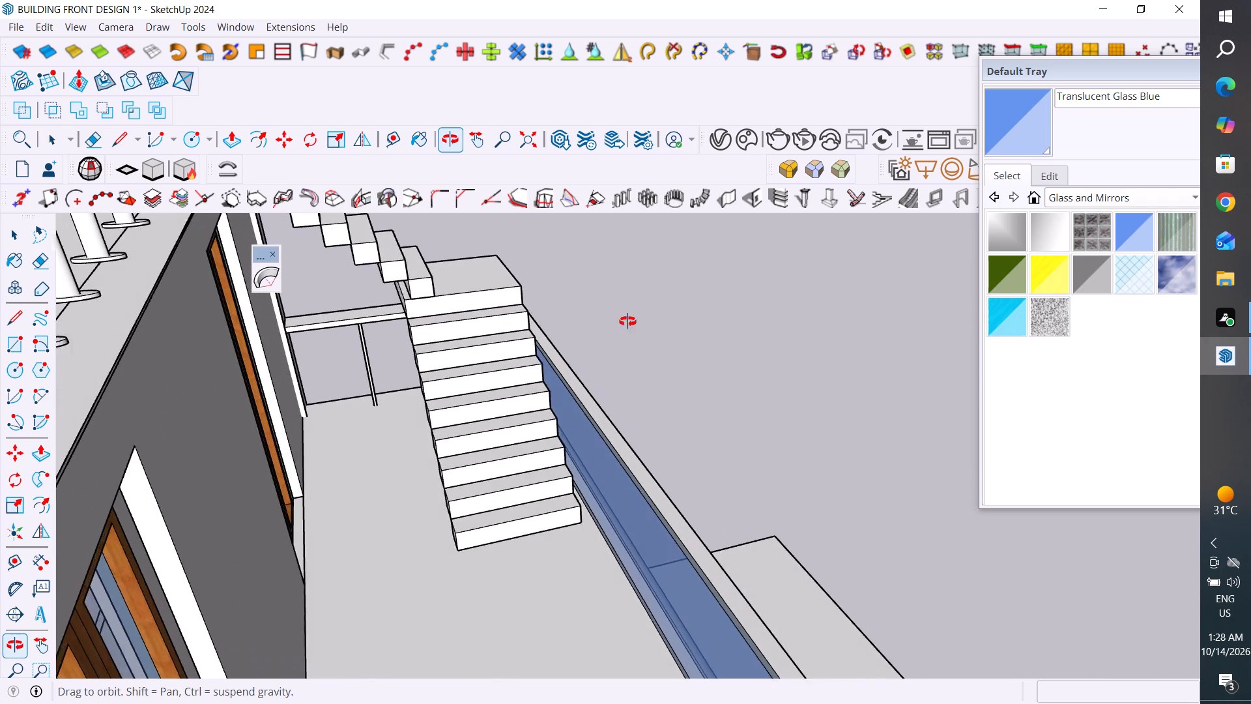
middle_drag(627, 321, 383, 536)
scroll(551, 459, down, 5)
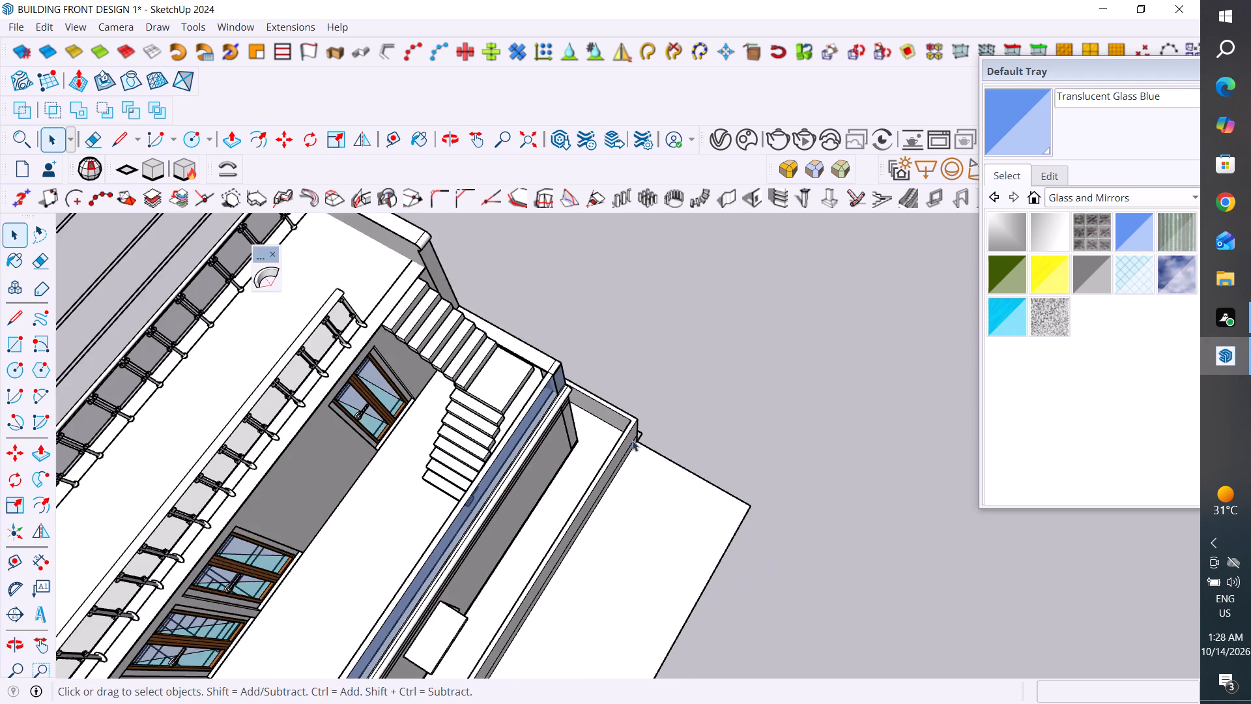
middle_drag(633, 439, 375, 394)
scroll(625, 425, down, 5)
middle_drag(611, 438, 285, 402)
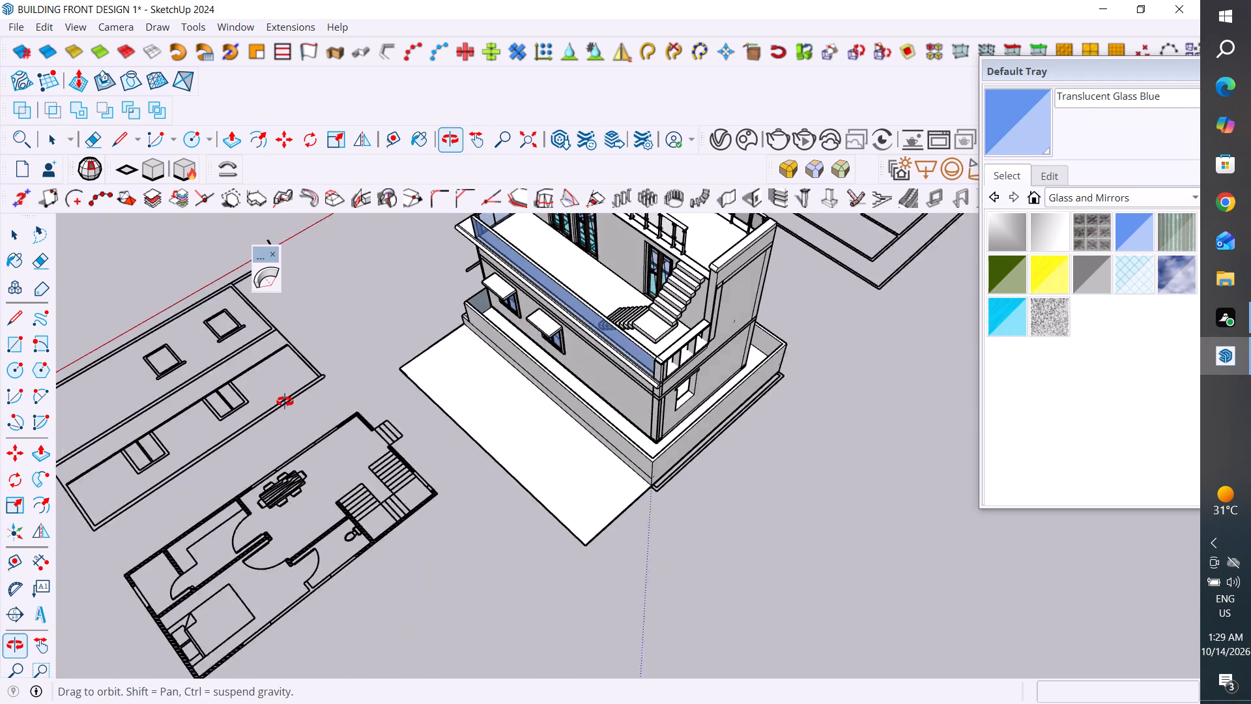
middle_drag(285, 402, 302, 400)
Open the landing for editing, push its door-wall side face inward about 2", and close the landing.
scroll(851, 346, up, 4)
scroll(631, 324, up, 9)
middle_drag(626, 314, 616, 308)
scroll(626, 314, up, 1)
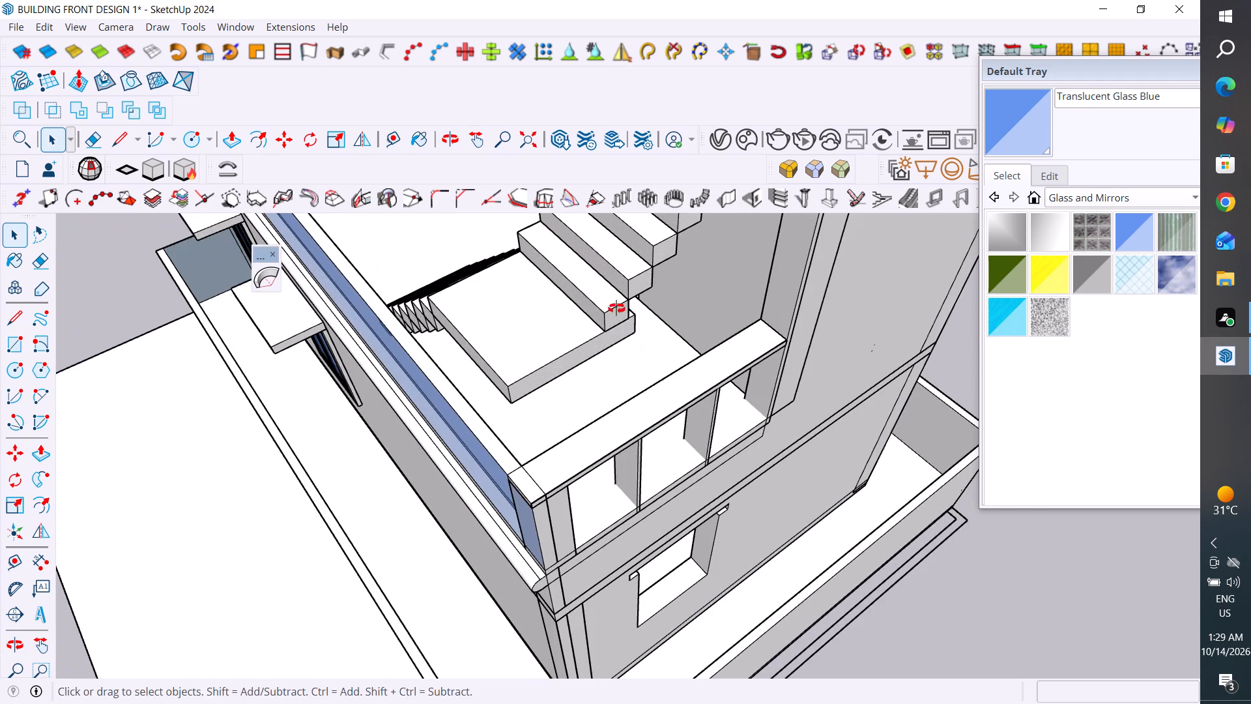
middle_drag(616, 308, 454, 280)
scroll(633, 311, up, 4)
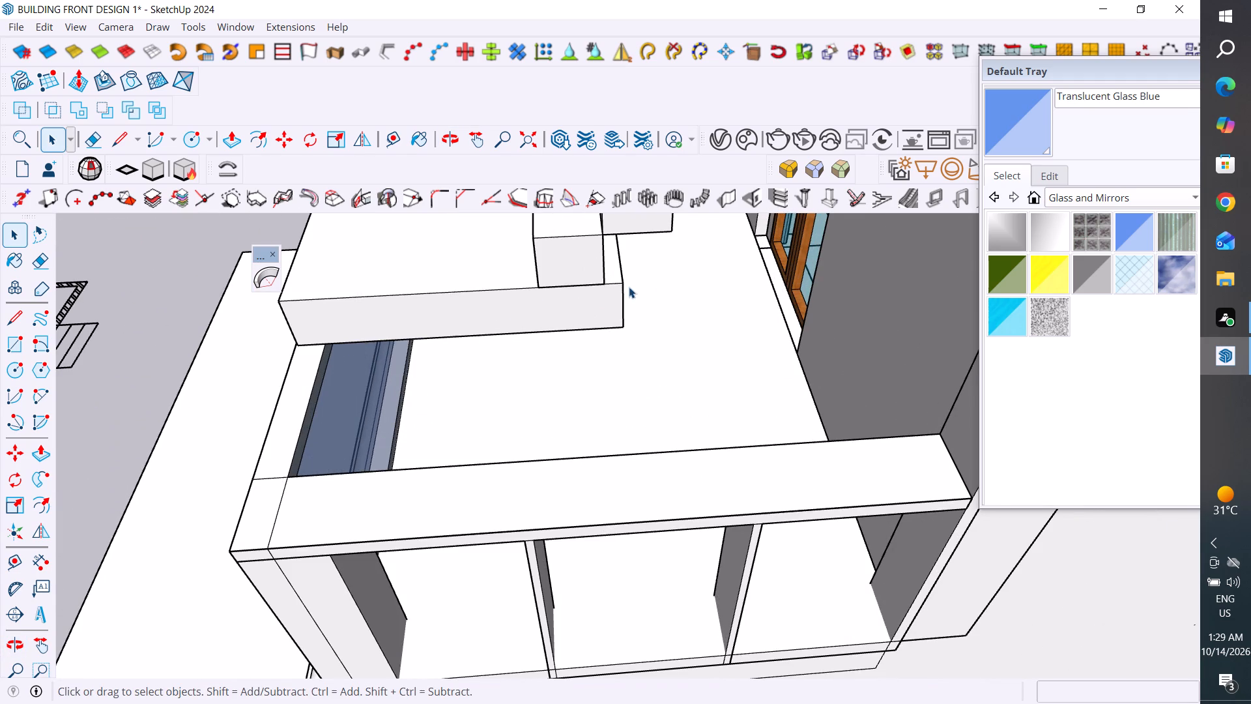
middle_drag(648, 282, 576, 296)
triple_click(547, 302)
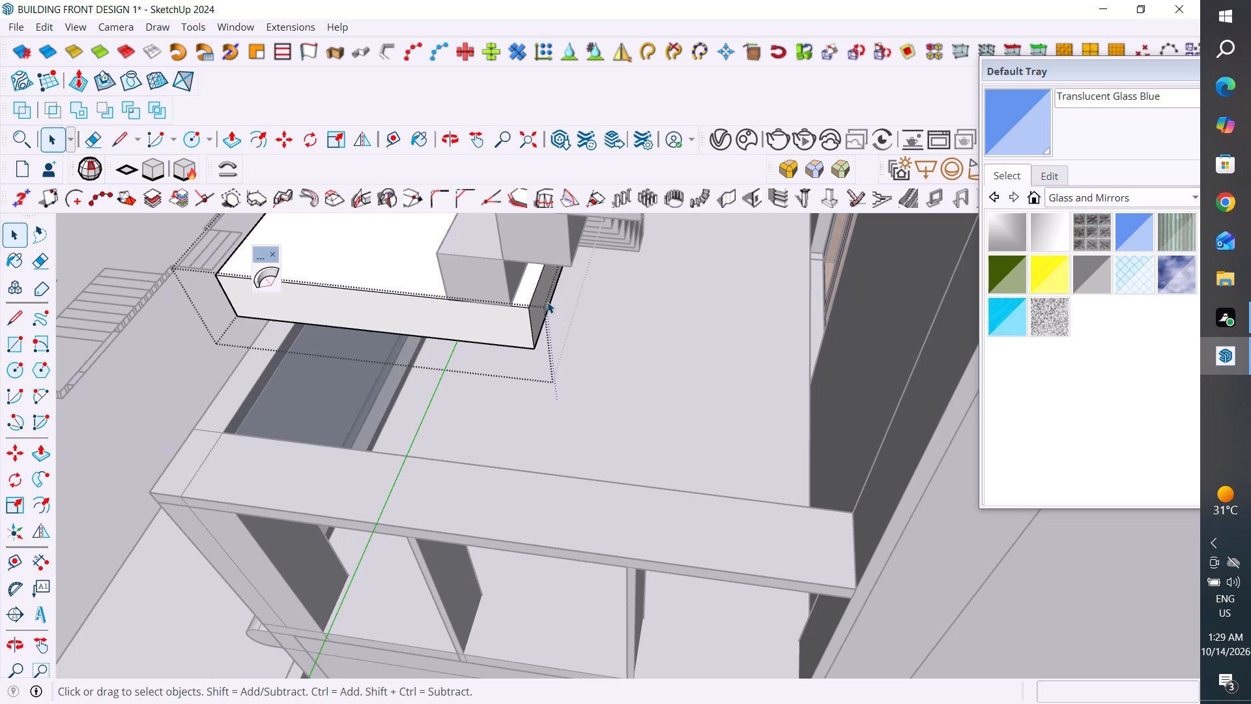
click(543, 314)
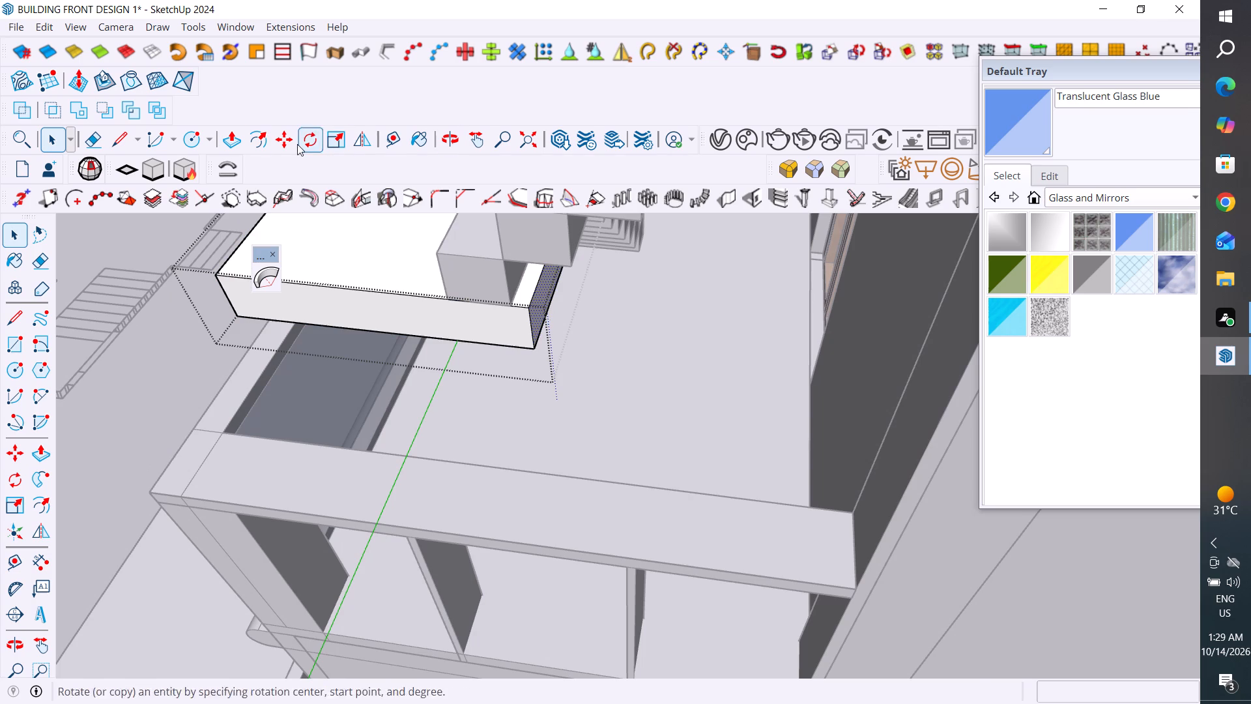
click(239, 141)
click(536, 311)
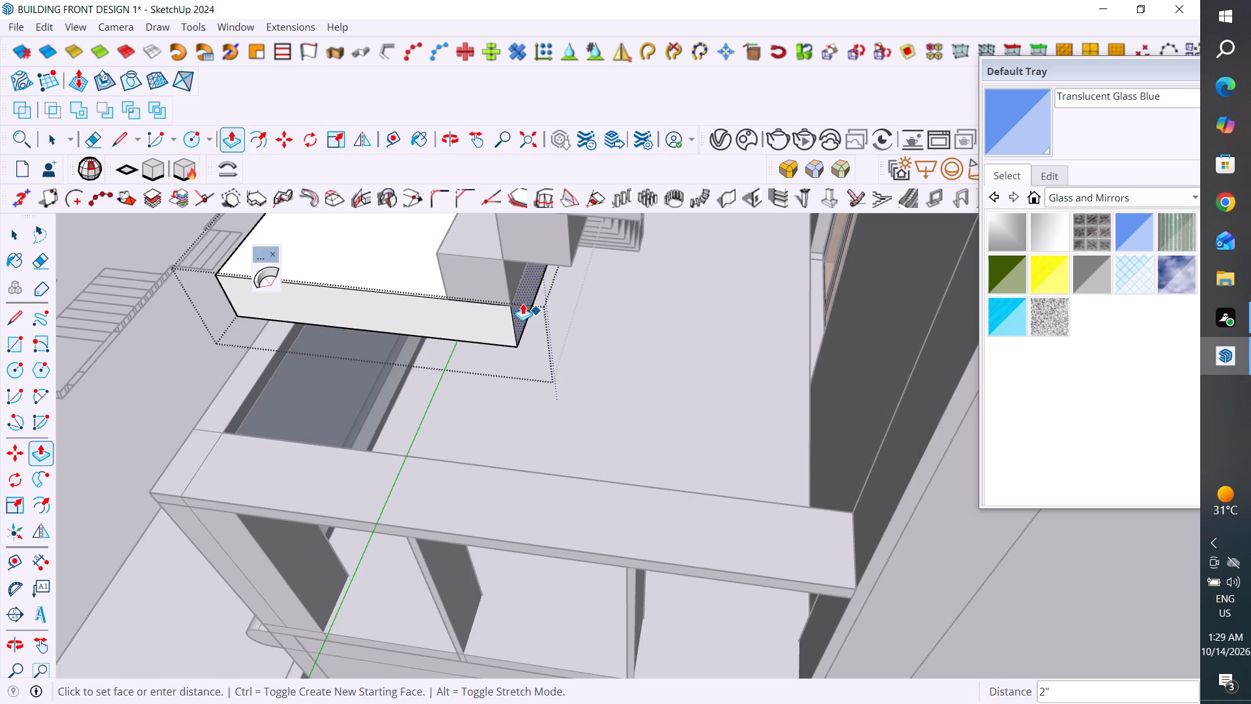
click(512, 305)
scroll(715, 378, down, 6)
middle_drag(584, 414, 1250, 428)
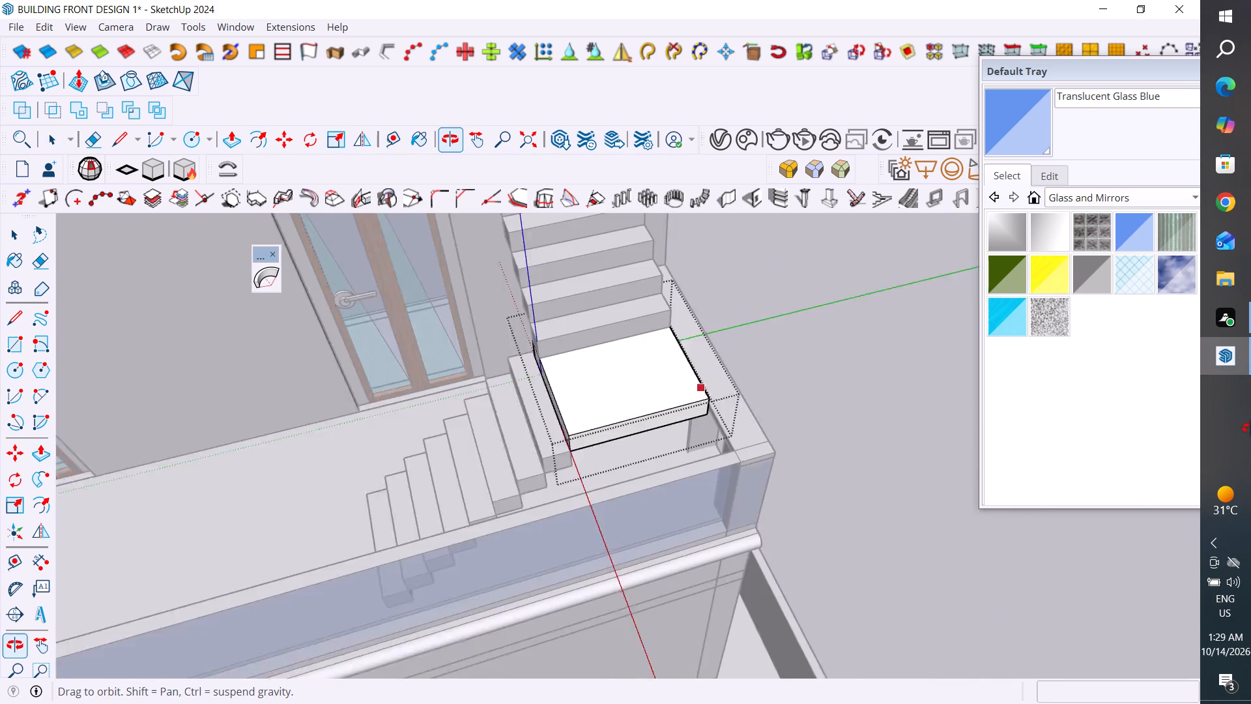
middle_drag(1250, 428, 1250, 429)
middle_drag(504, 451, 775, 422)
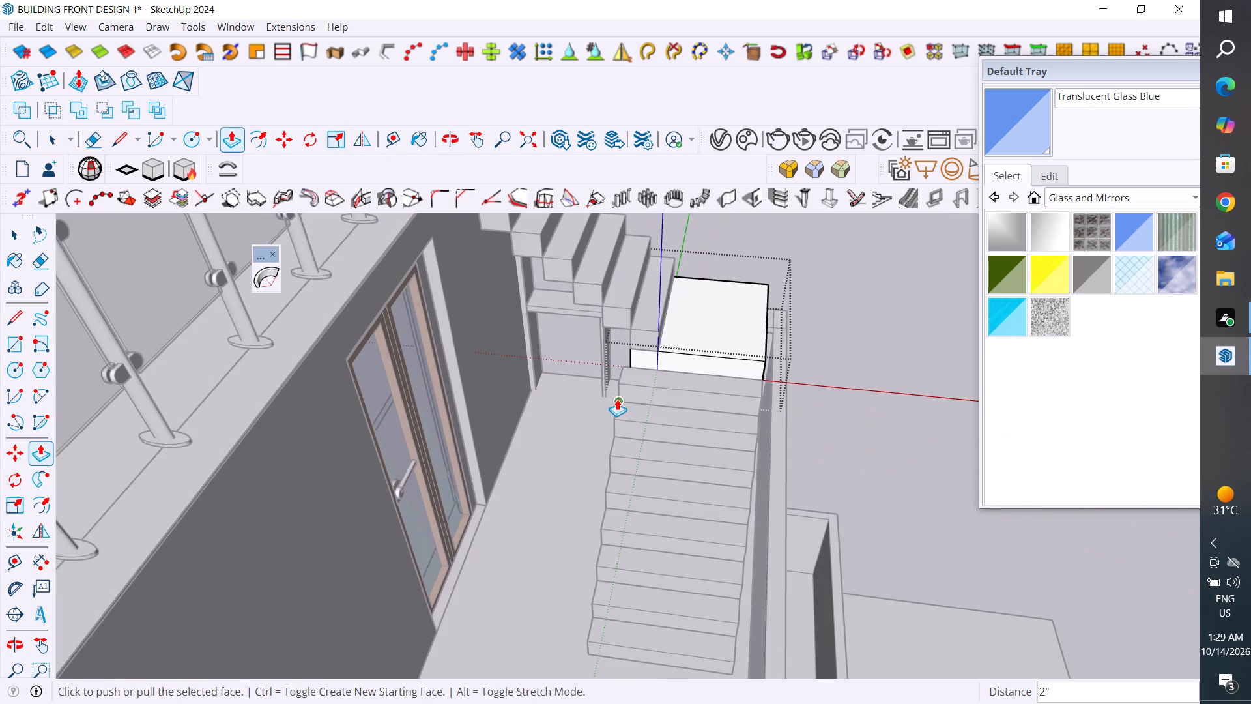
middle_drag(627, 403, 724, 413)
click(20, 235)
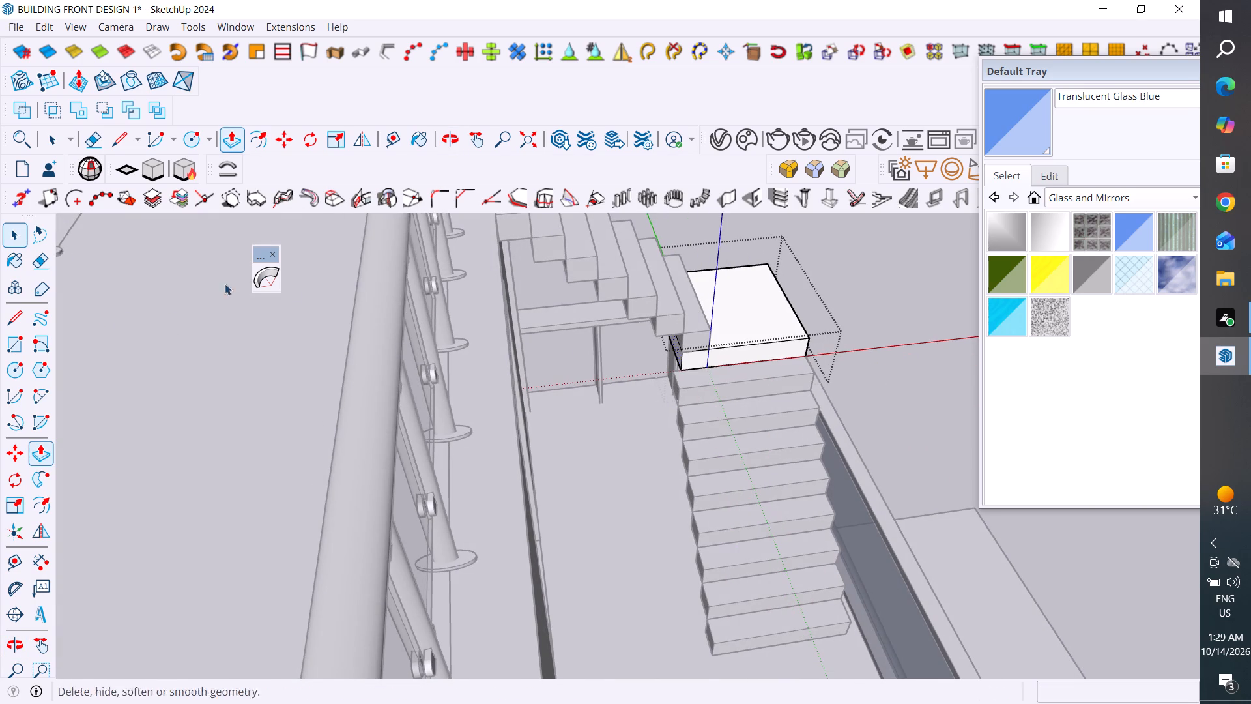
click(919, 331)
Reopen the landing and extend its door-wall side face about 2" to the corner of the lower flight's top step.
scroll(786, 352, up, 2)
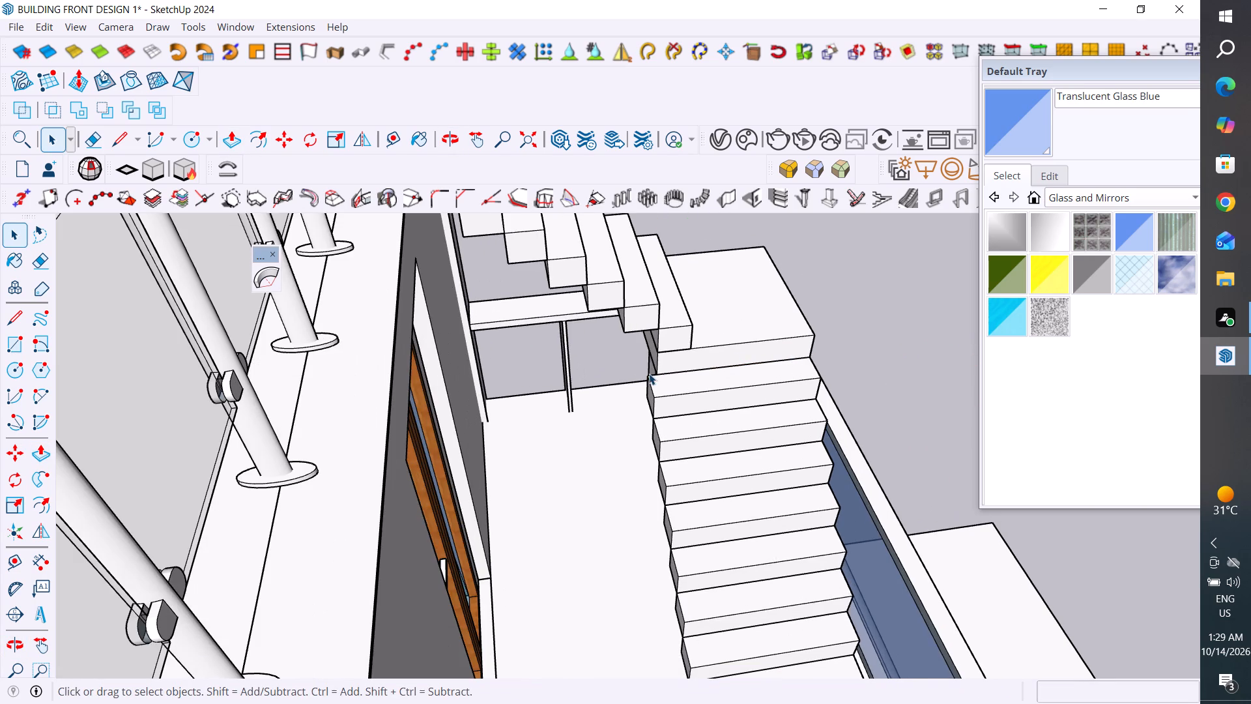
scroll(658, 355, up, 3)
middle_drag(710, 394, 631, 366)
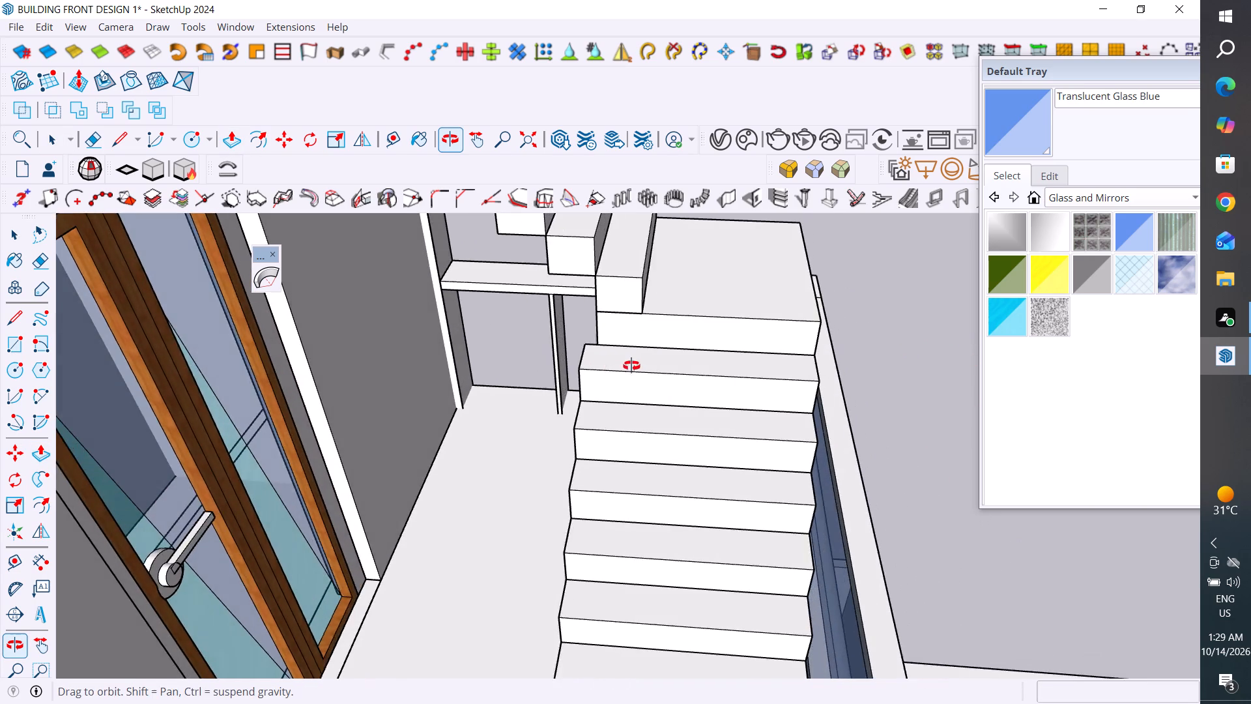
middle_drag(631, 366, 764, 376)
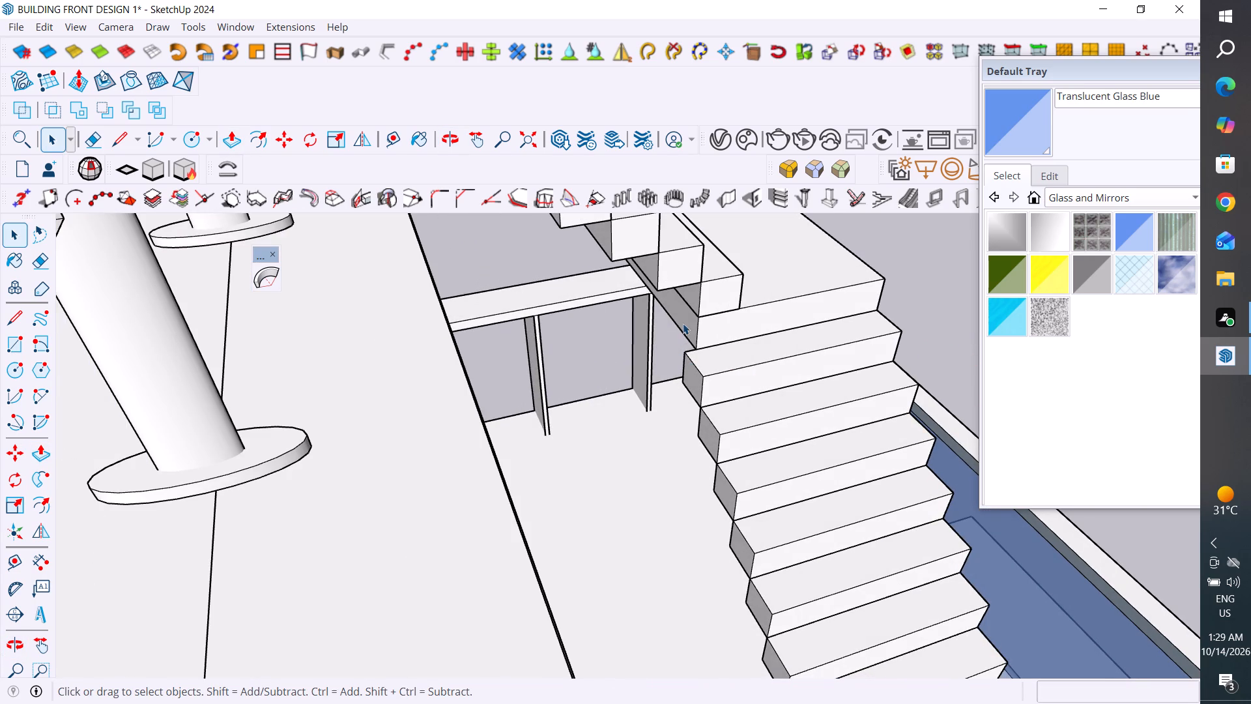
double_click(683, 323)
click(683, 323)
click(686, 323)
click(686, 323)
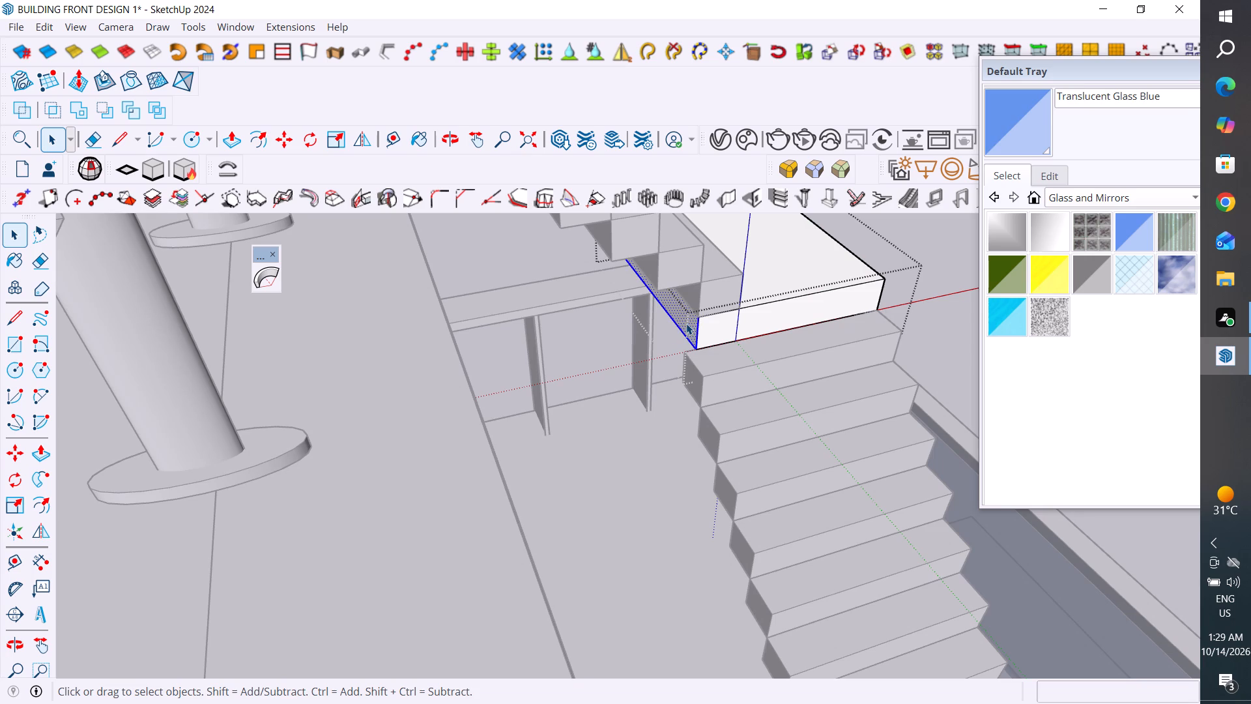
click(34, 457)
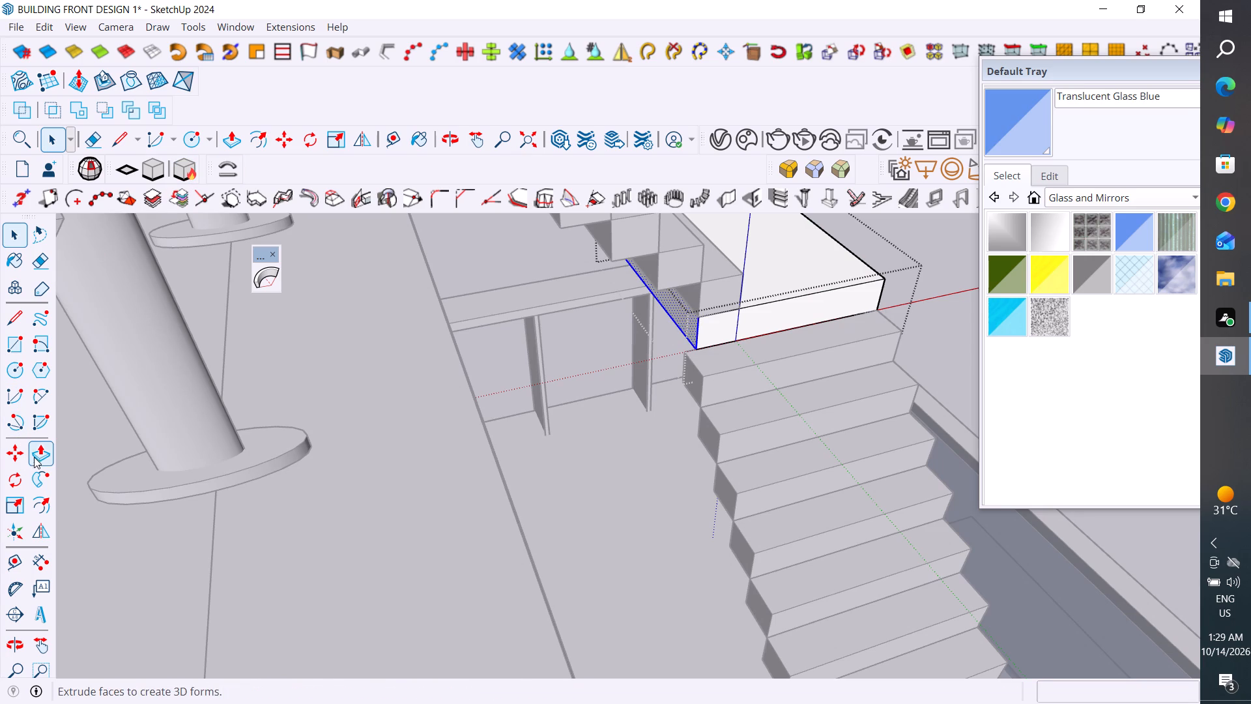
click(691, 330)
click(686, 353)
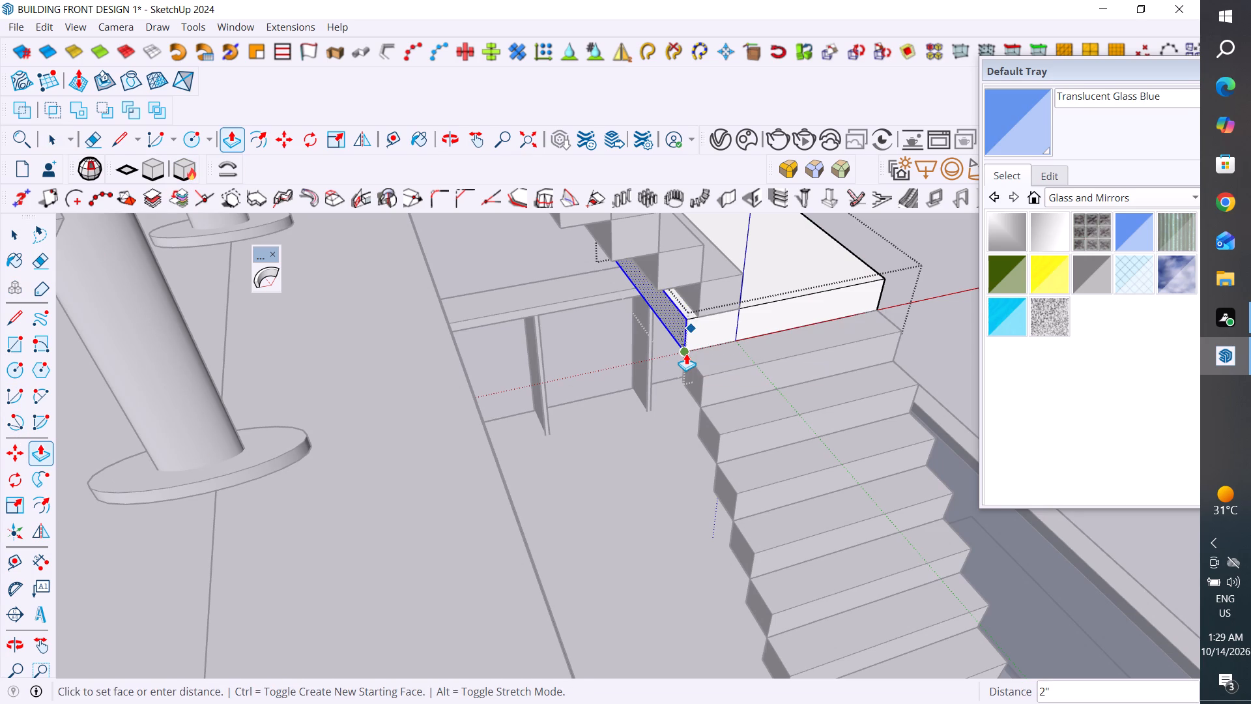
click(10, 233)
scroll(605, 514, down, 6)
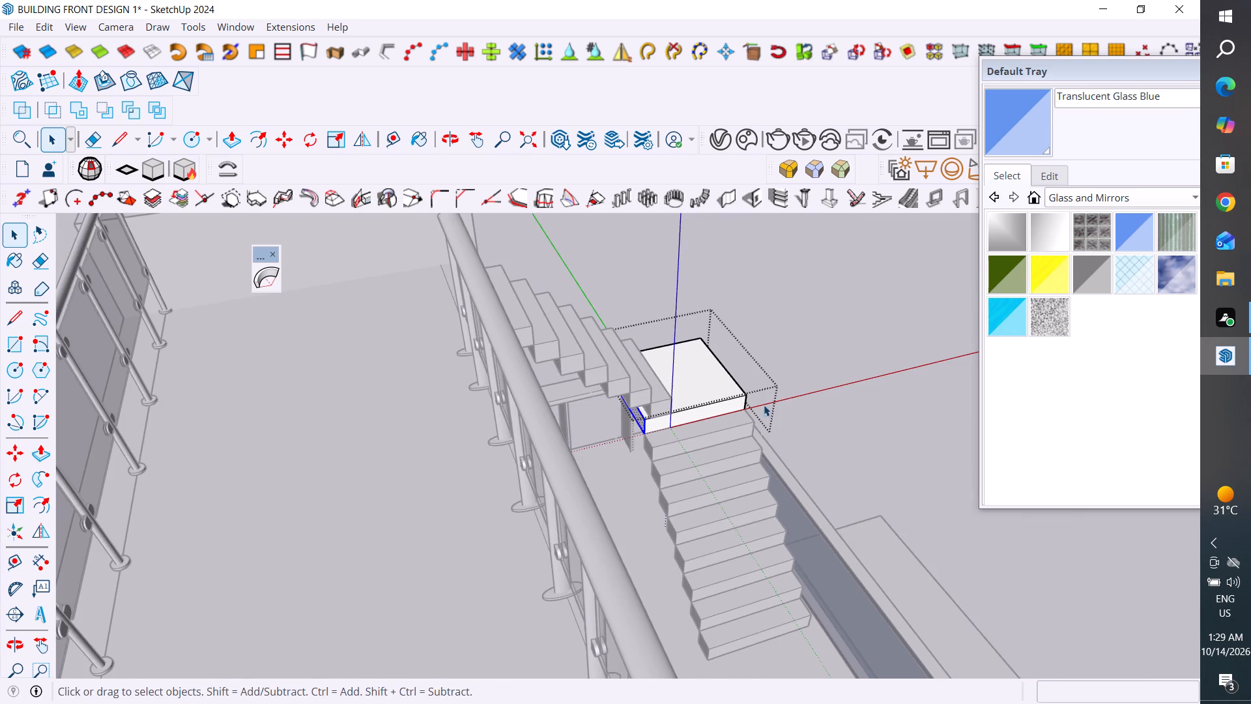
Close the landing after editing.
click(794, 364)
Examine the landing and both stair flights together with the balcony and the roof railings.
middle_drag(817, 438, 502, 499)
scroll(590, 368, down, 4)
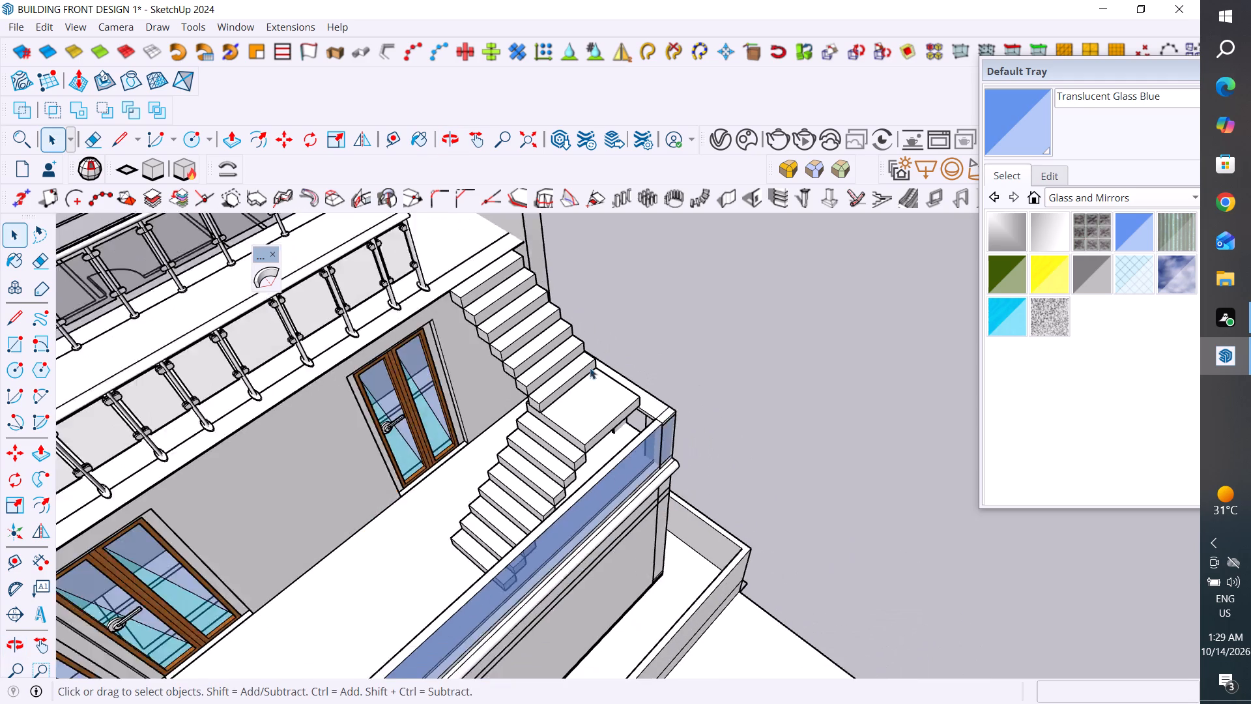
scroll(590, 368, down, 1)
middle_drag(657, 440, 524, 508)
scroll(622, 484, down, 3)
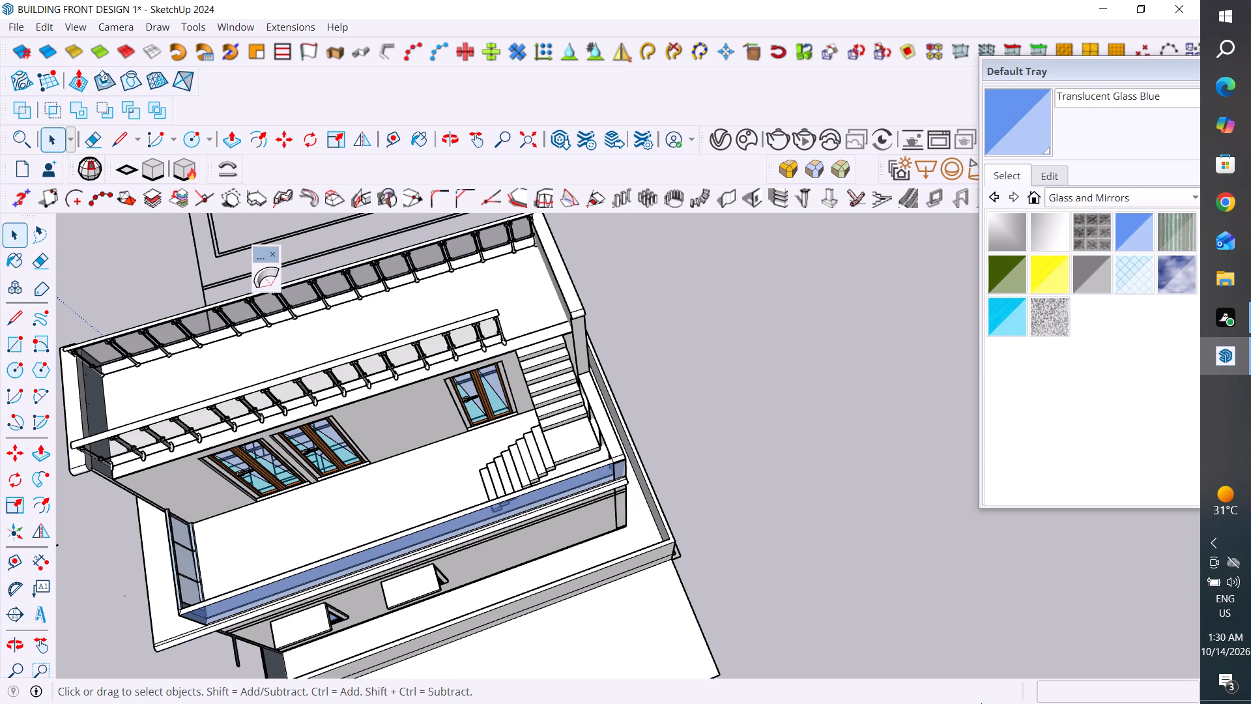
scroll(896, 615, down, 2)
middle_drag(874, 604, 835, 540)
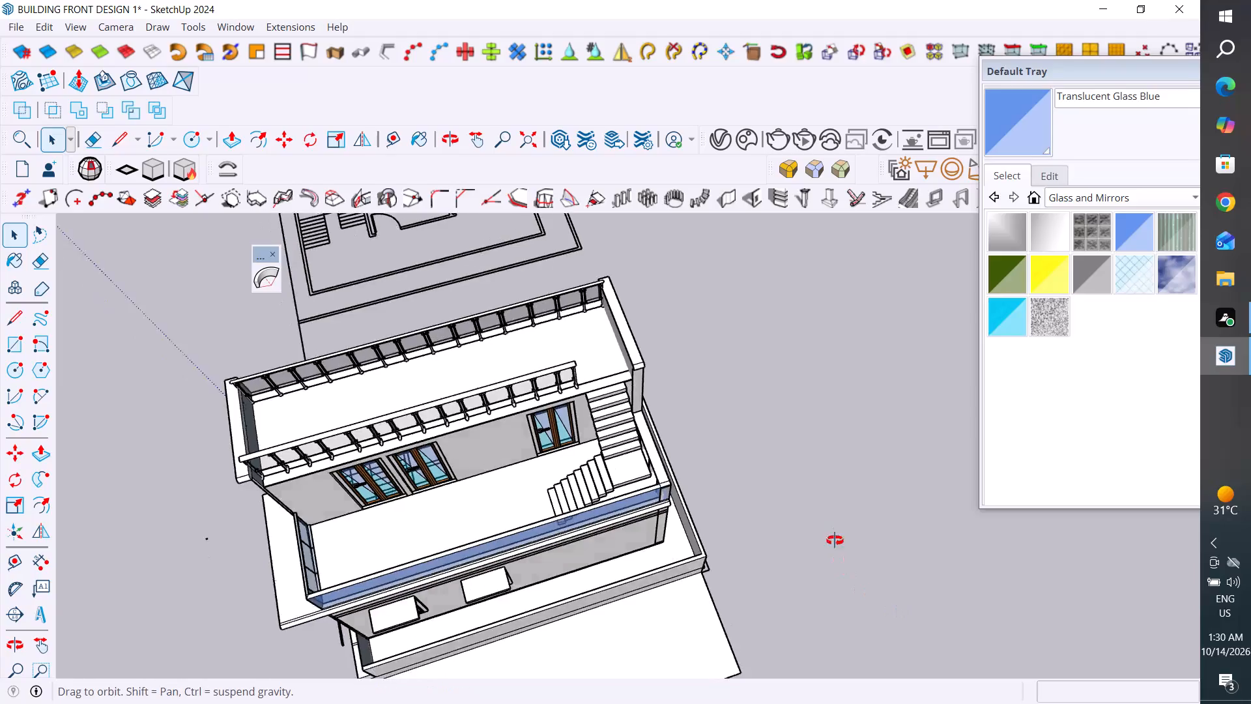
middle_drag(835, 540, 922, 506)
scroll(633, 437, up, 5)
middle_drag(591, 428, 654, 329)
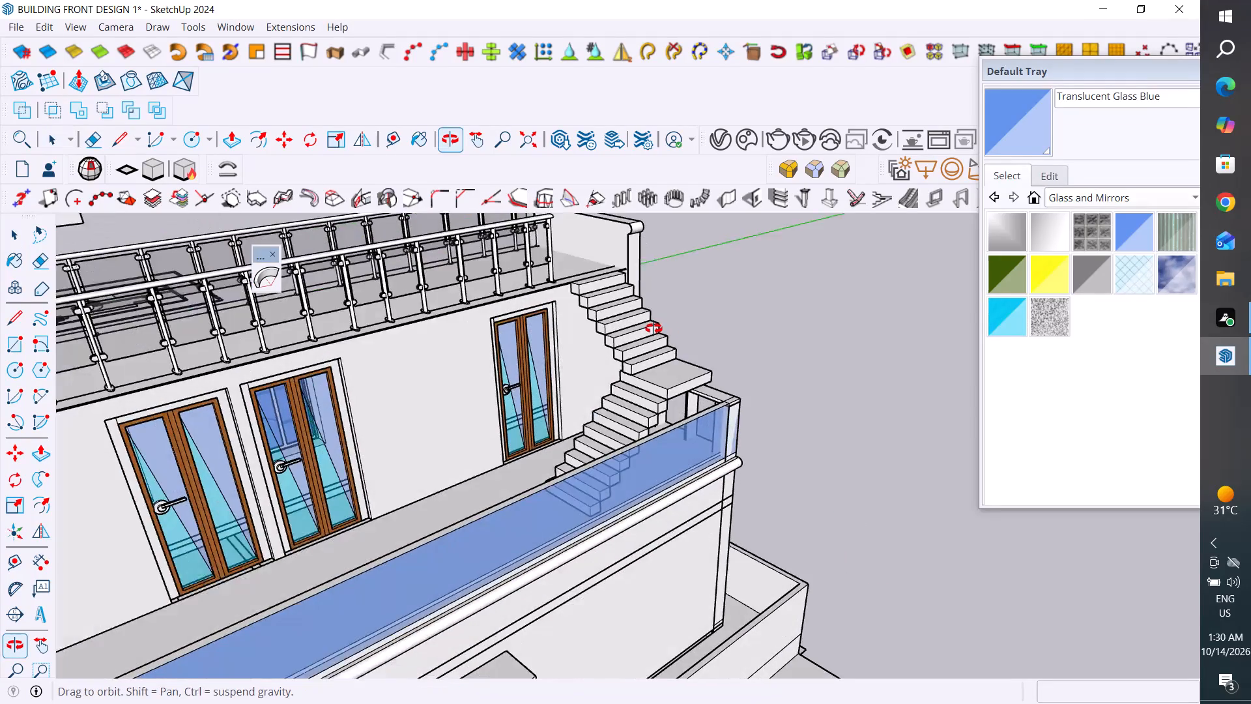
middle_drag(654, 329, 673, 411)
scroll(639, 449, up, 3)
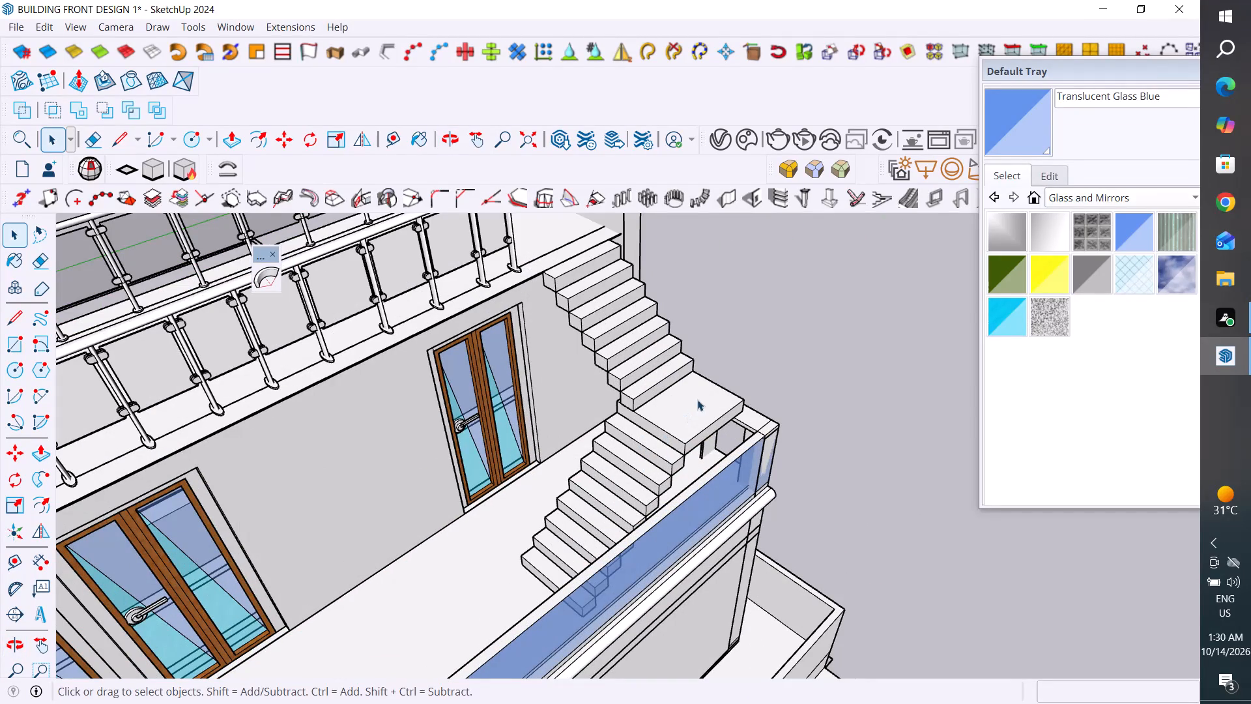
scroll(751, 315, down, 2)
middle_drag(645, 435, 777, 427)
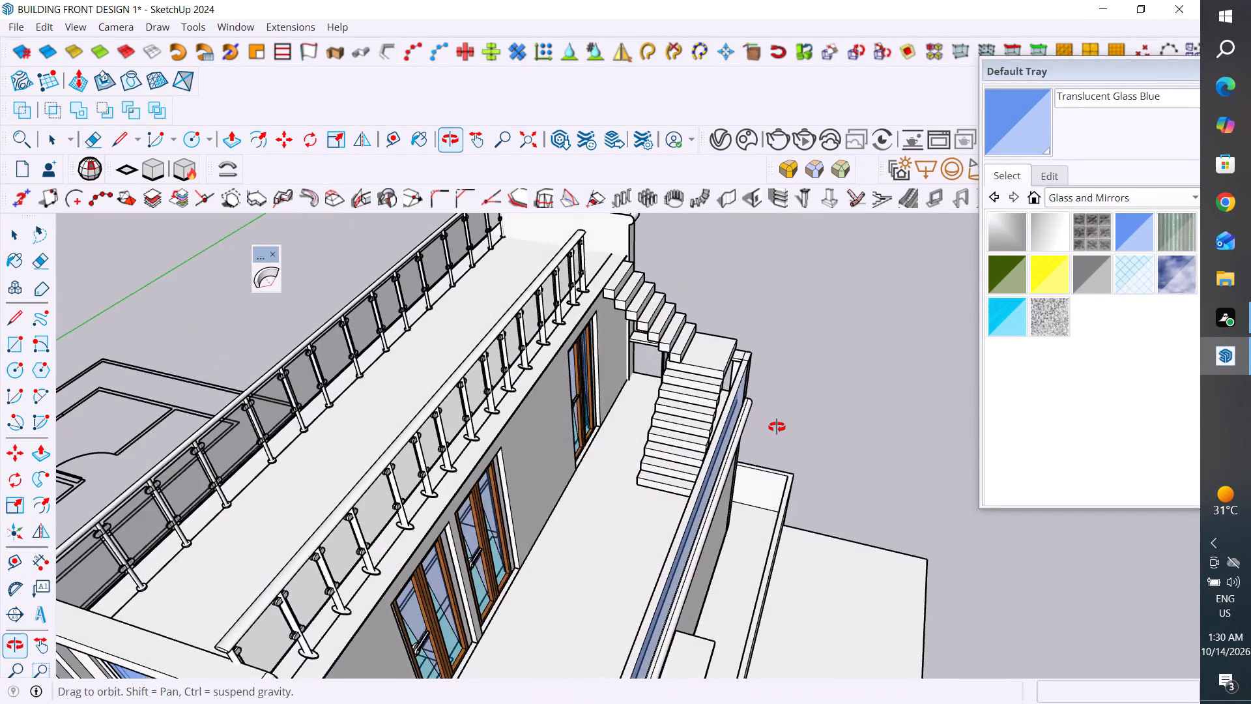
middle_drag(777, 427, 783, 289)
scroll(764, 303, down, 4)
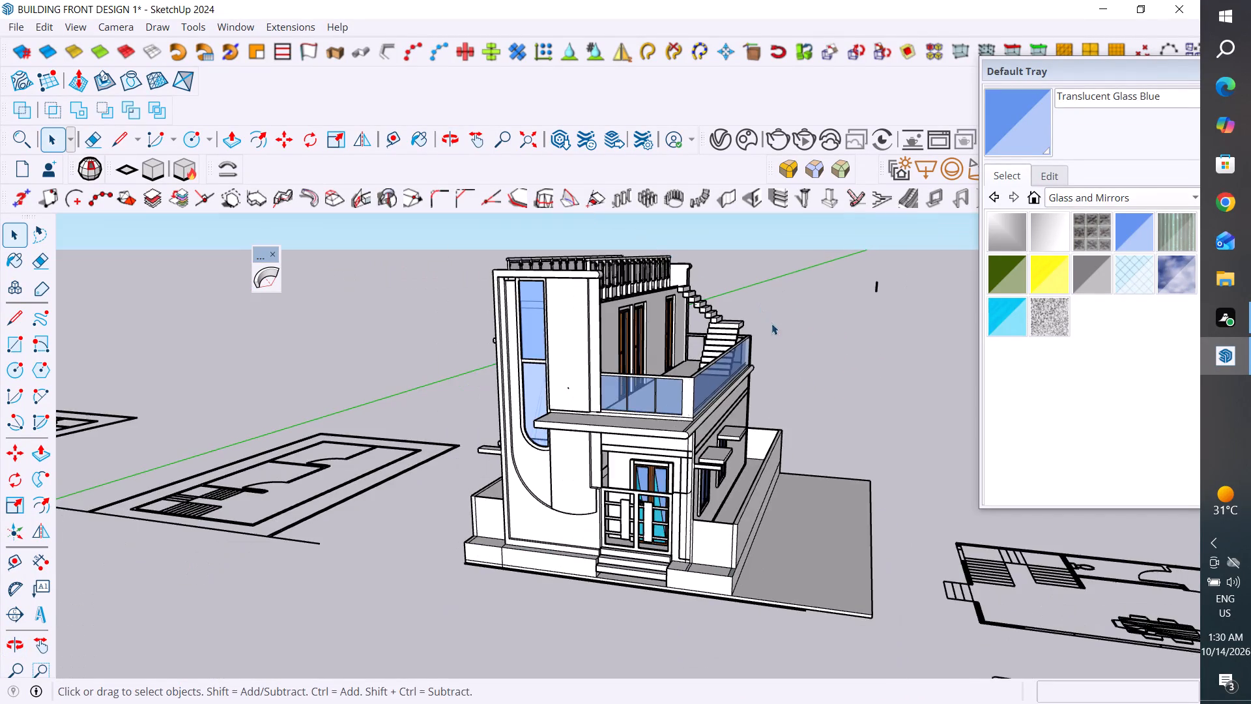
Examine the building's side, front entrance and gate, and the lower stair flight on the balcony.
middle_drag(771, 323, 592, 319)
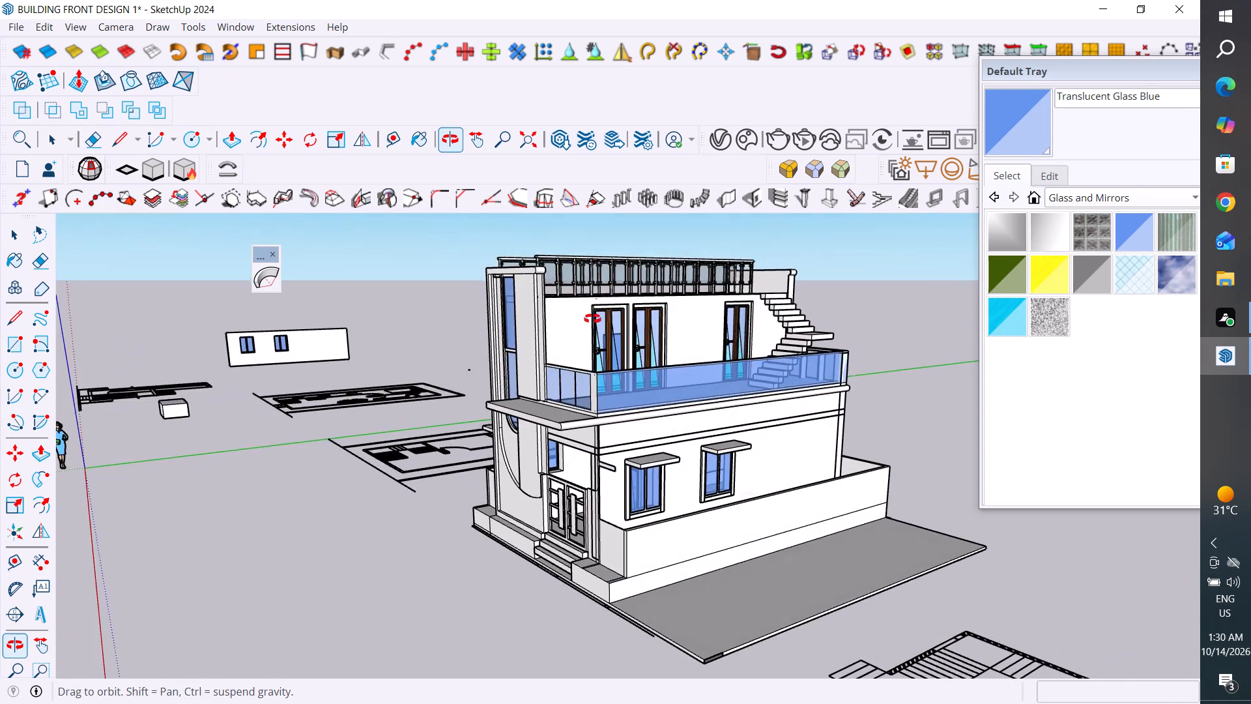
middle_drag(592, 319, 715, 376)
scroll(620, 535, up, 8)
middle_drag(632, 488, 730, 456)
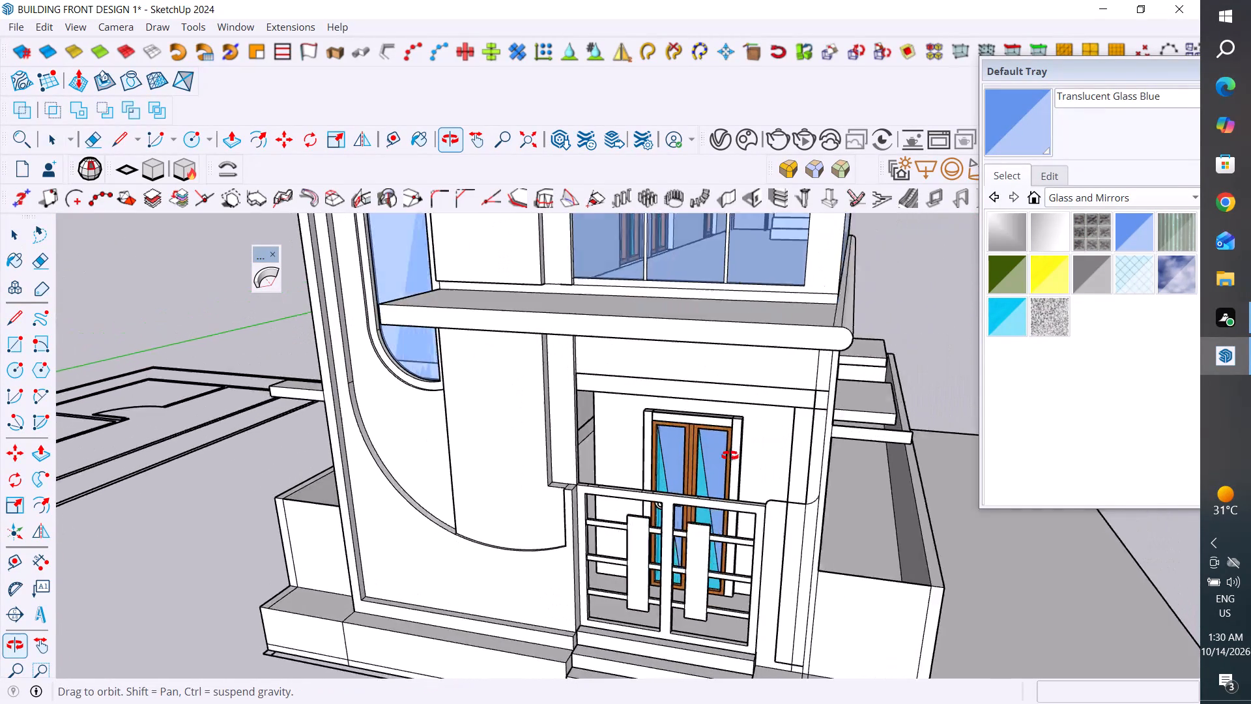
middle_drag(730, 456, 701, 447)
scroll(665, 507, down, 6)
middle_drag(697, 539, 671, 568)
scroll(671, 567, up, 1)
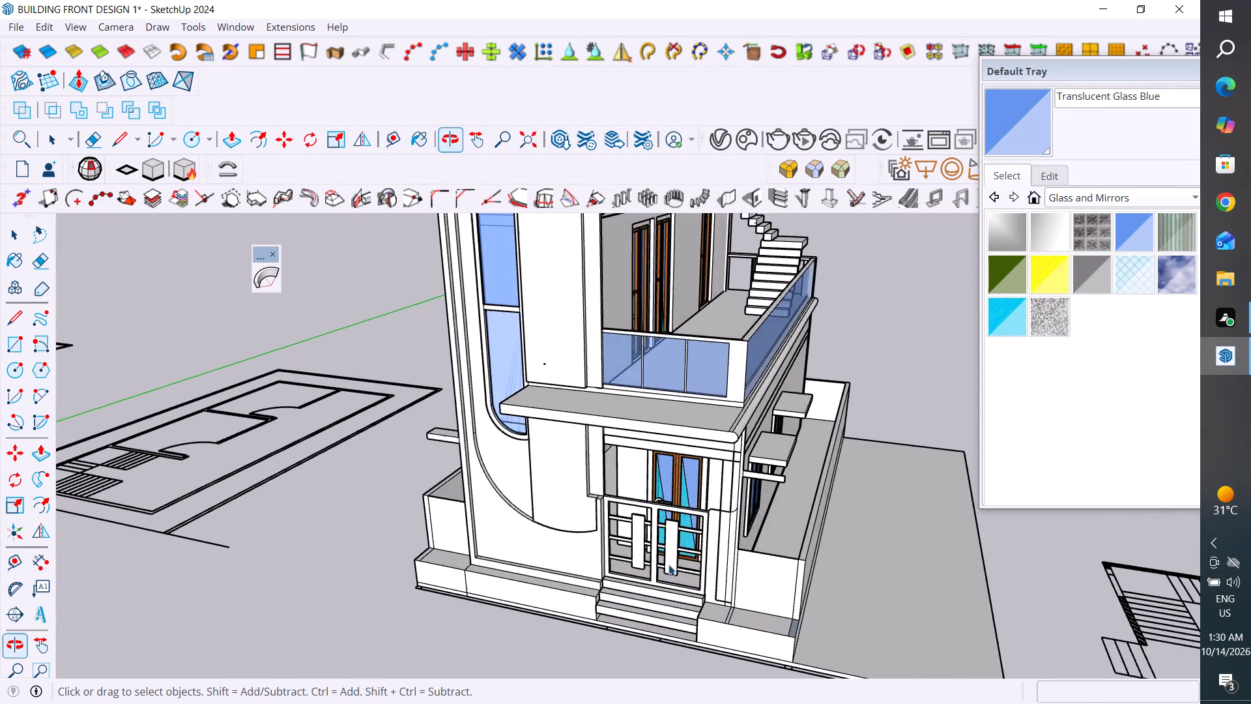
scroll(665, 565, down, 6)
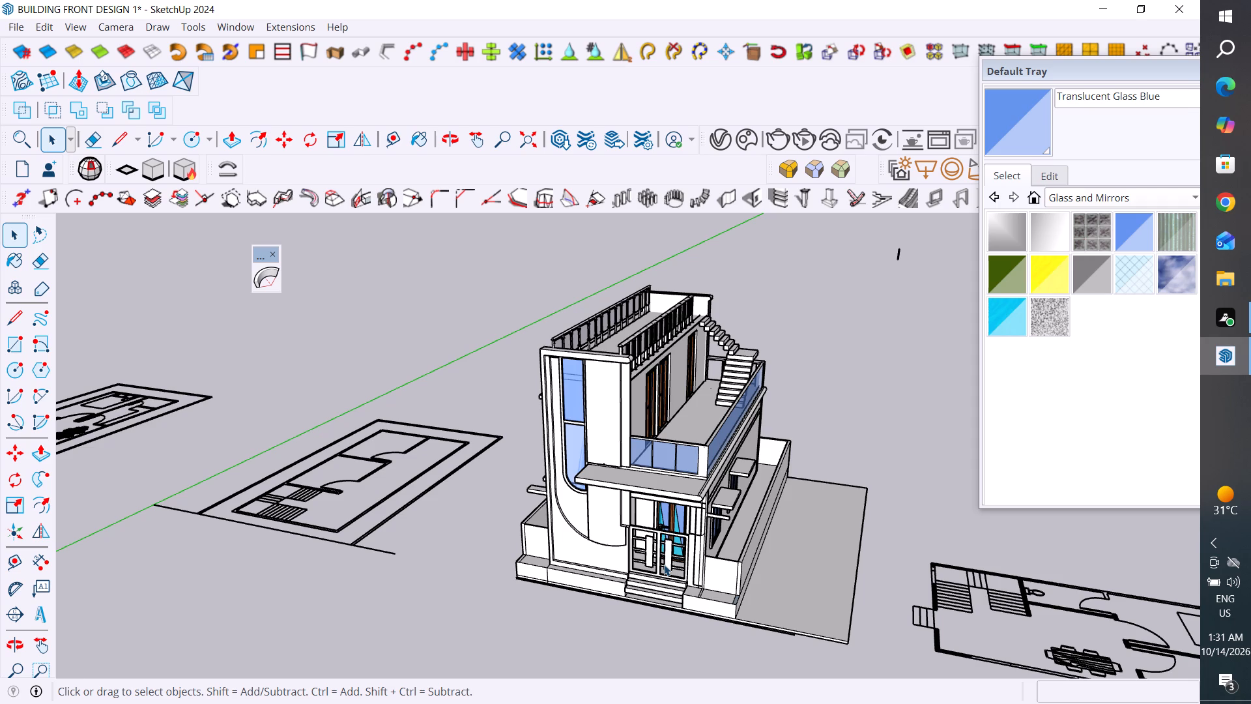
middle_drag(738, 362, 717, 433)
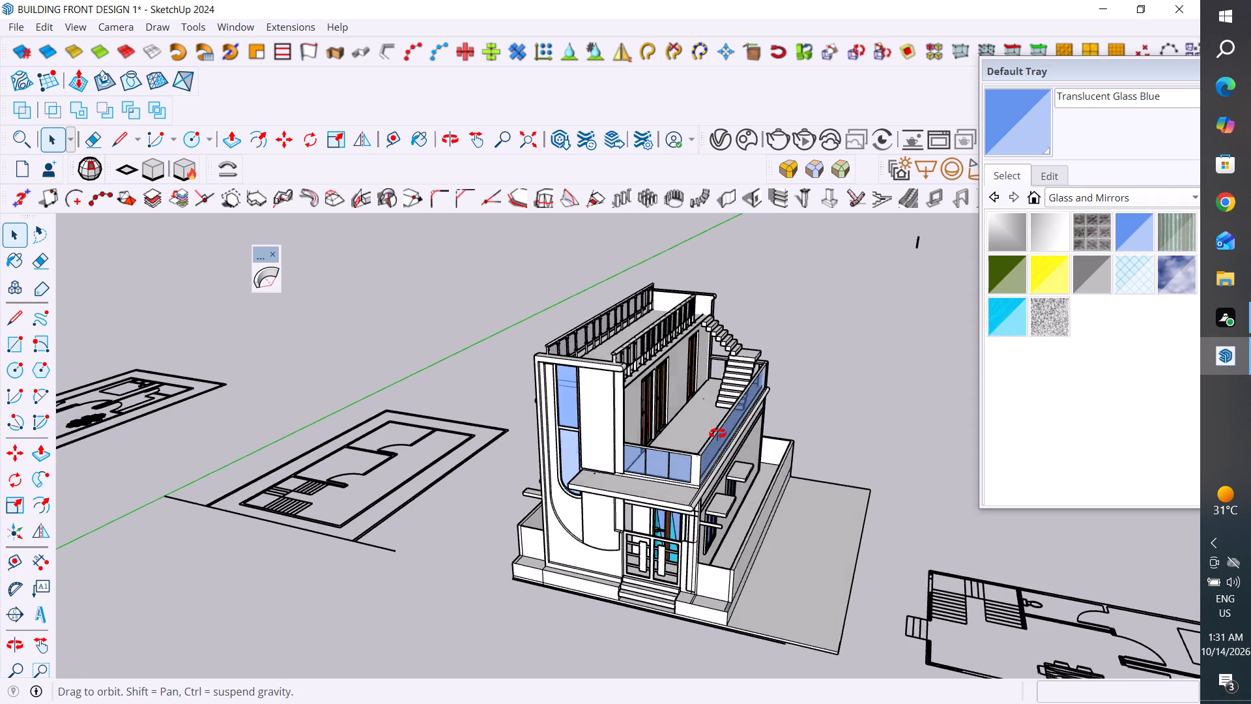
middle_drag(717, 433, 721, 448)
scroll(730, 362, up, 9)
middle_drag(783, 414, 854, 434)
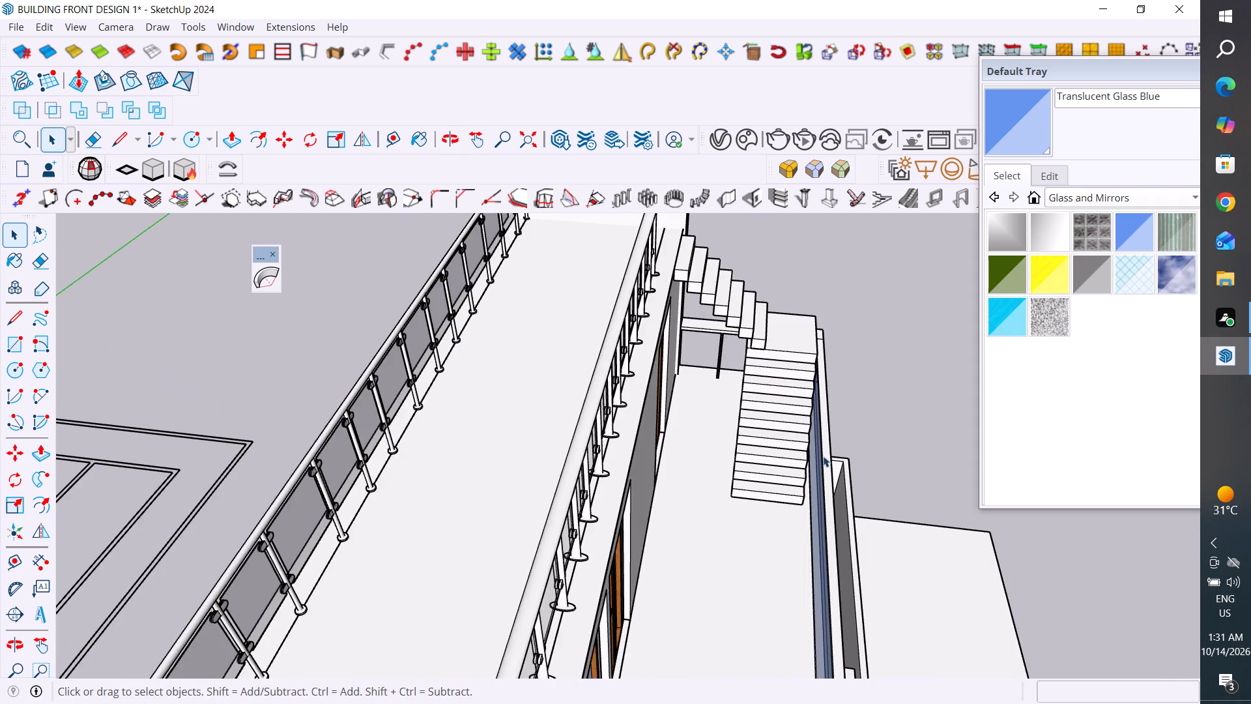
scroll(823, 456, up, 3)
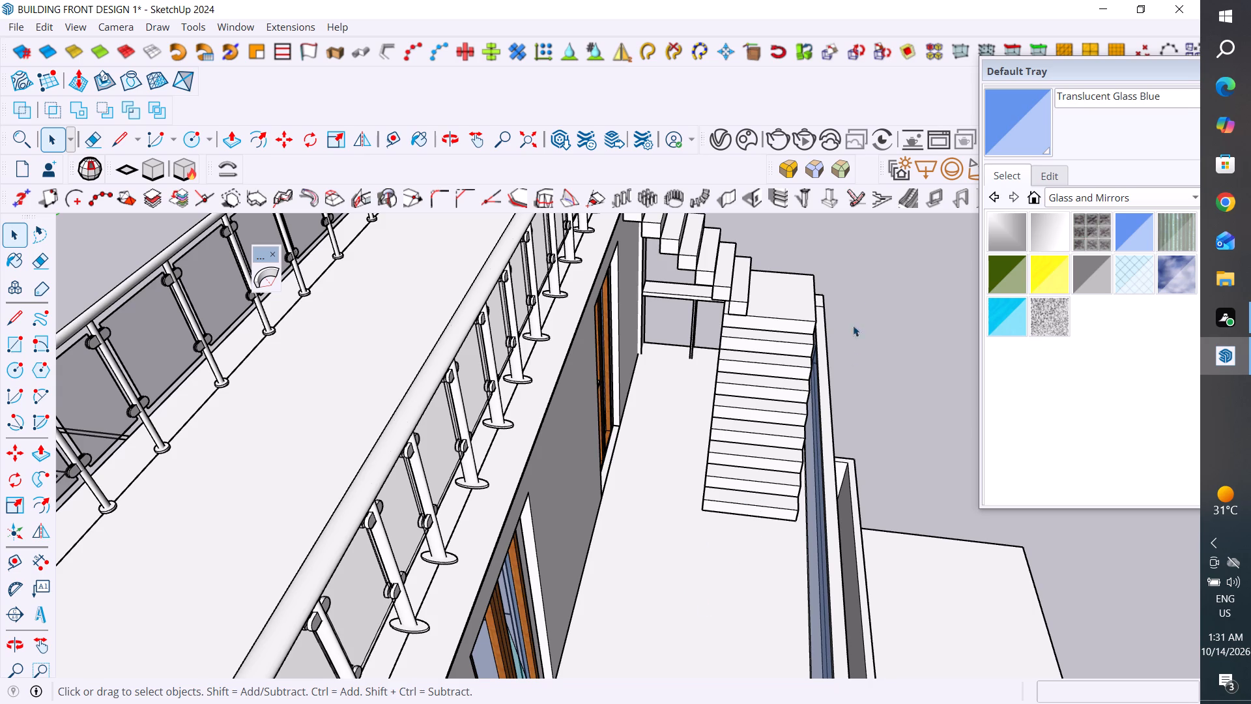
scroll(807, 319, up, 2)
scroll(655, 496, down, 4)
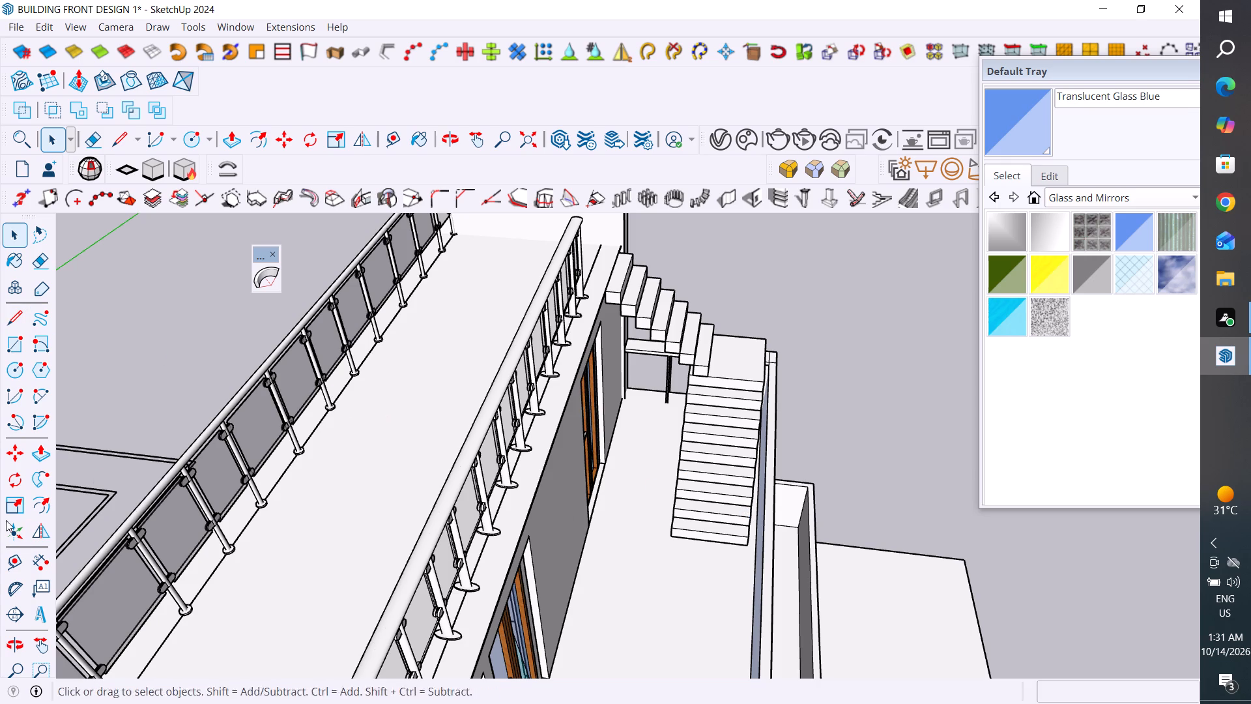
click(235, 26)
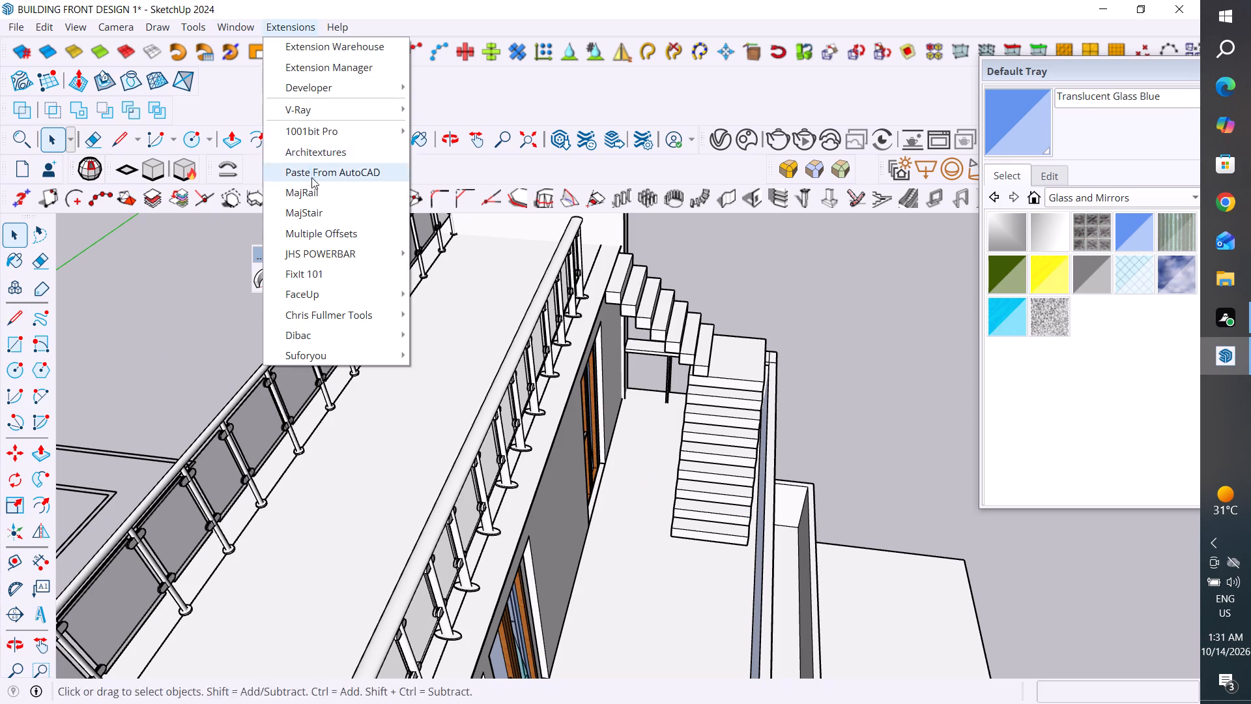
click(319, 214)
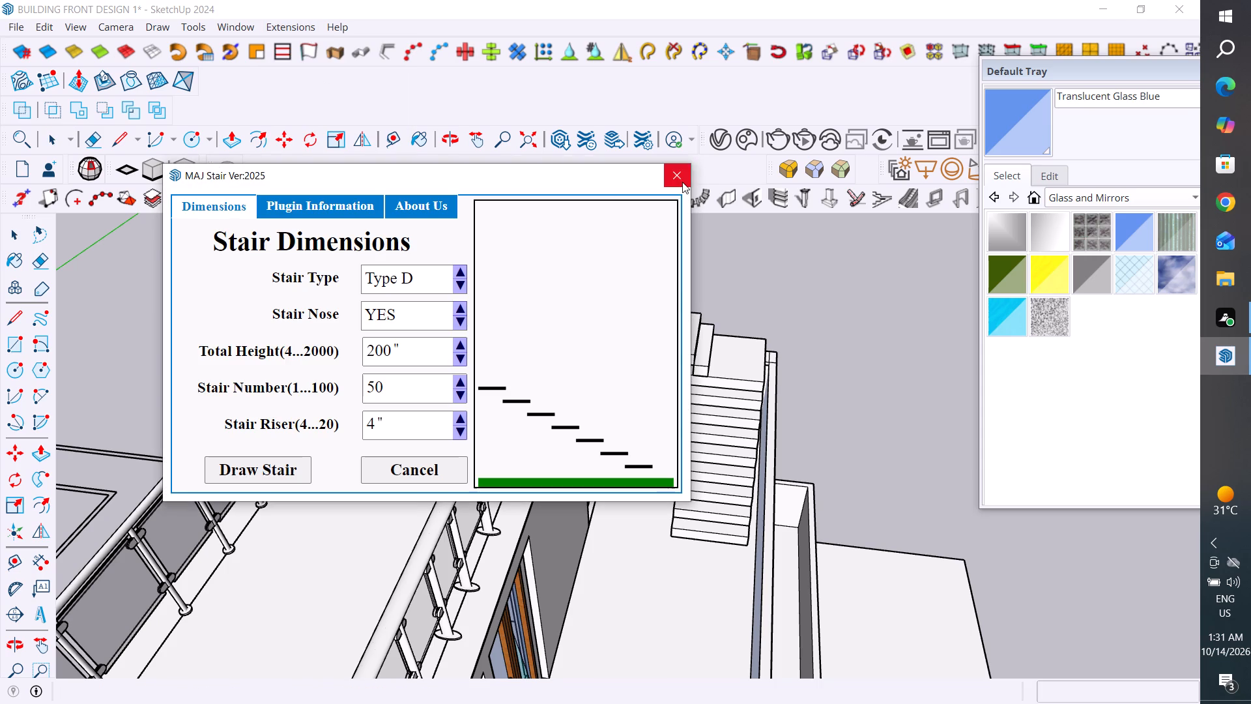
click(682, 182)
Start a Type A MajRail railing and set its first two poles on the lower flight's bottom two steps, along the glass-balustrade side.
click(299, 27)
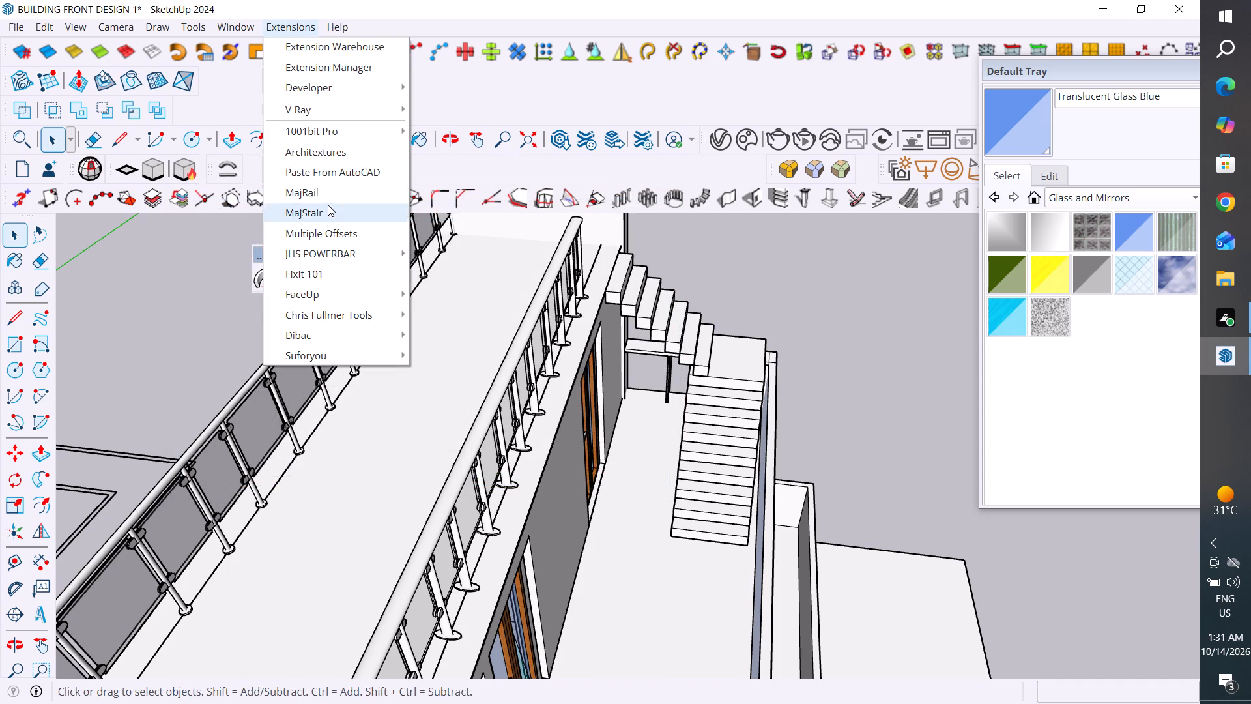
click(332, 186)
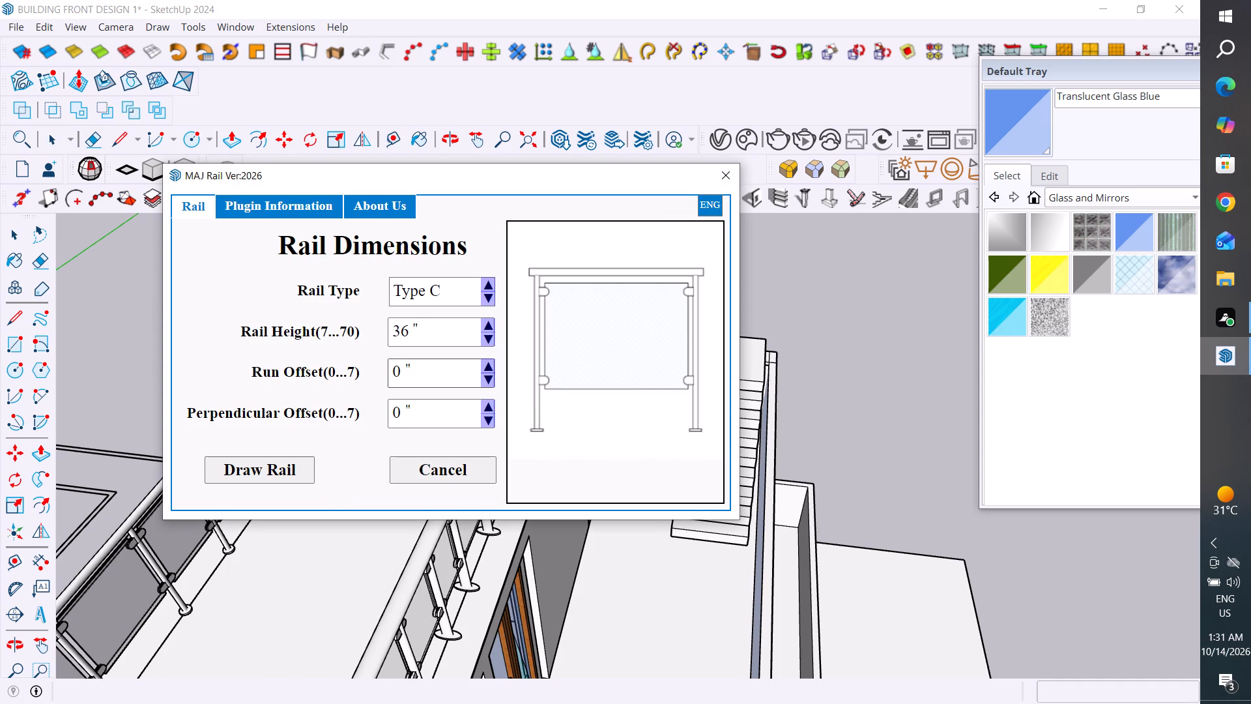
drag(487, 293, 483, 305)
click(483, 304)
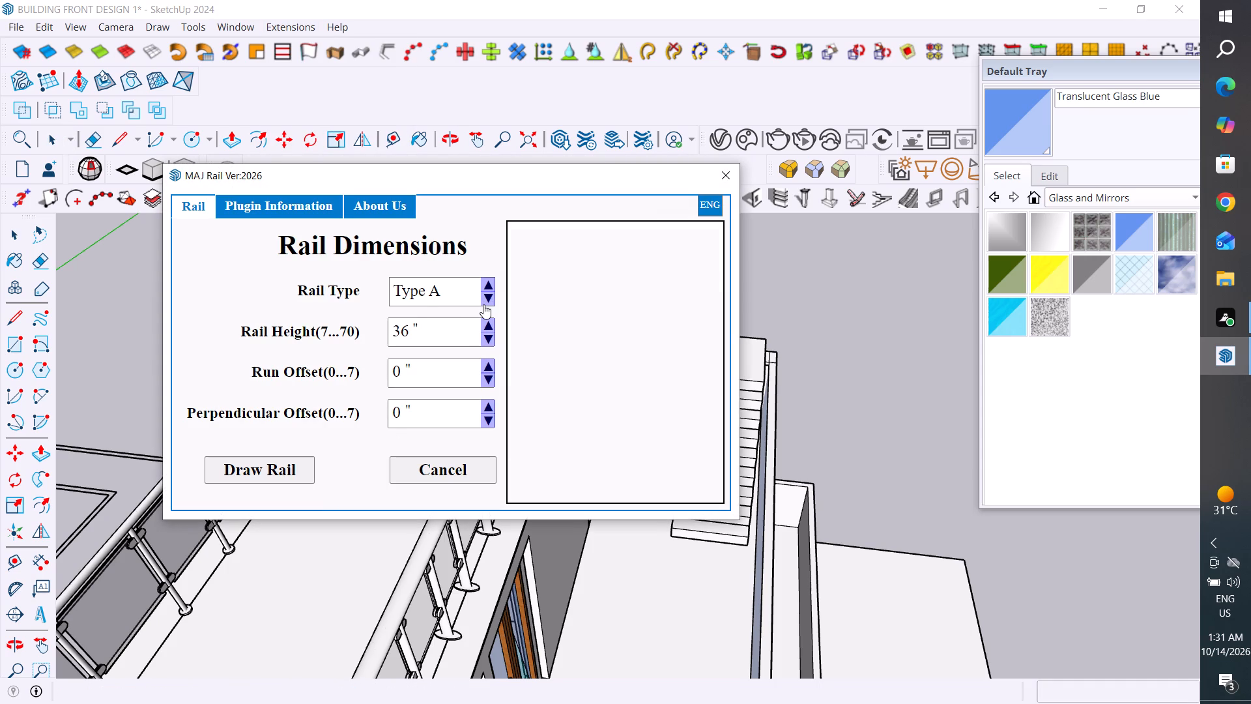
click(260, 476)
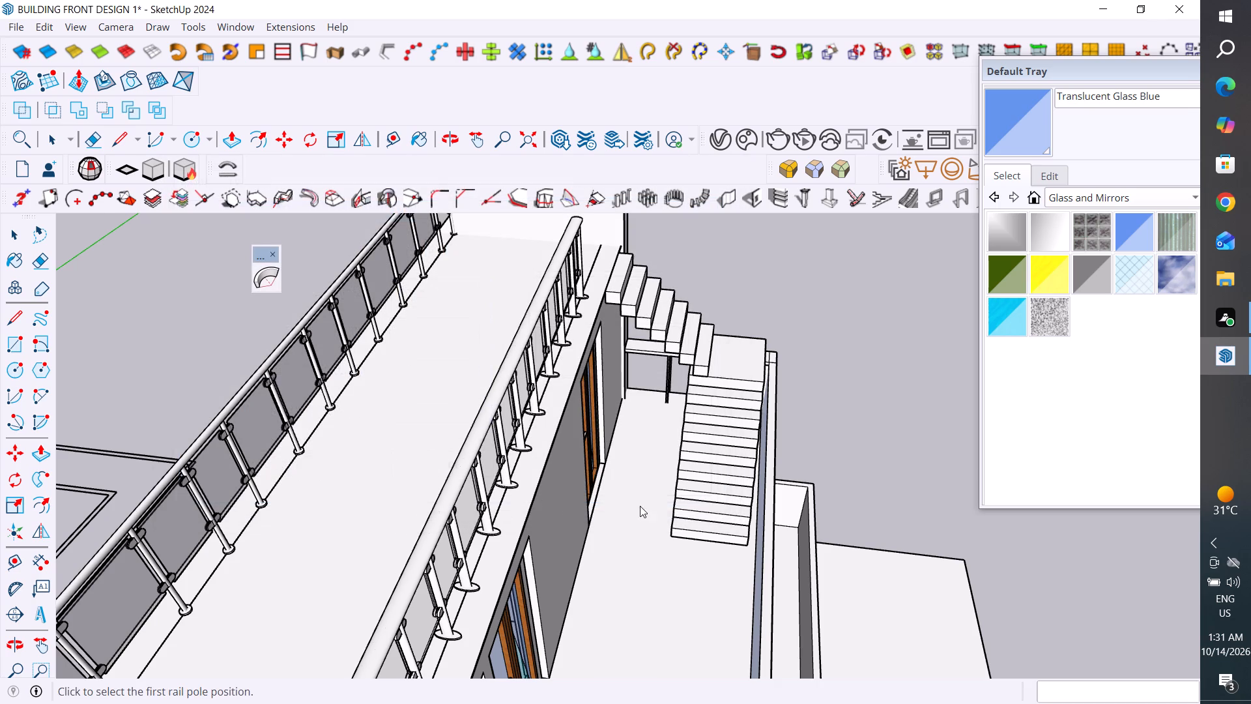
scroll(738, 510, up, 2)
middle_drag(747, 505, 695, 516)
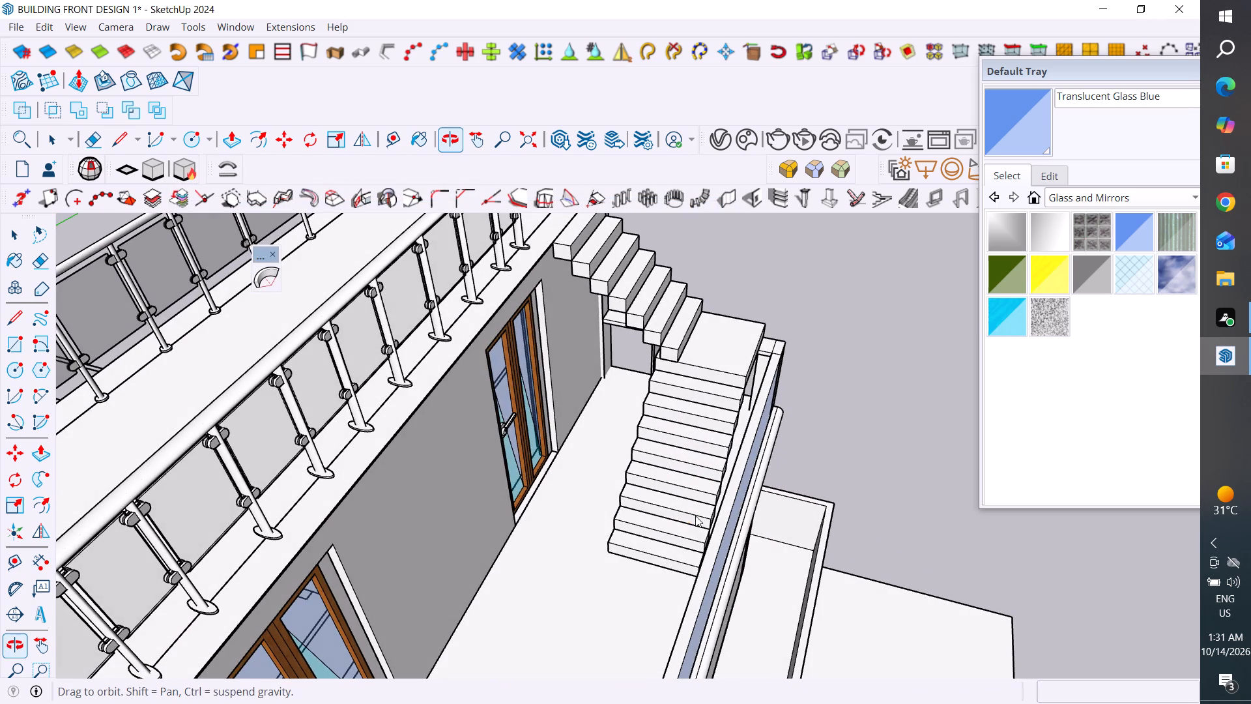
scroll(690, 551, up, 4)
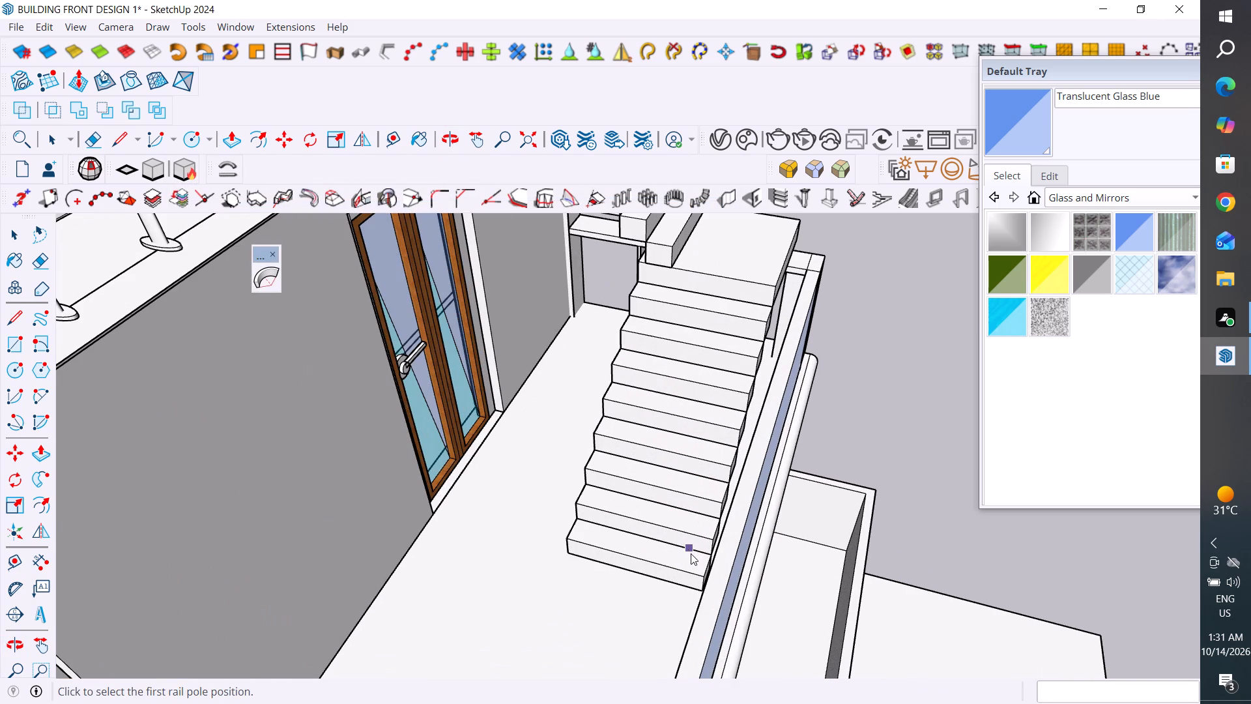
click(697, 563)
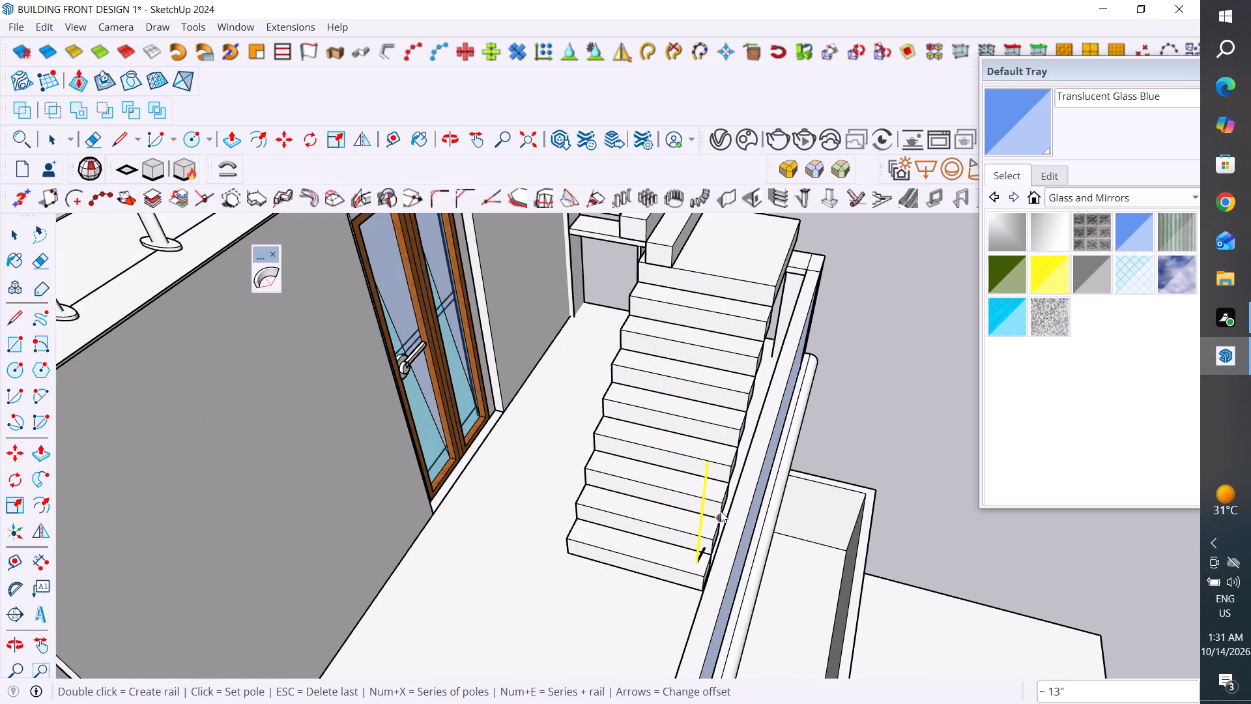
middle_drag(721, 511, 625, 574)
scroll(616, 591, up, 4)
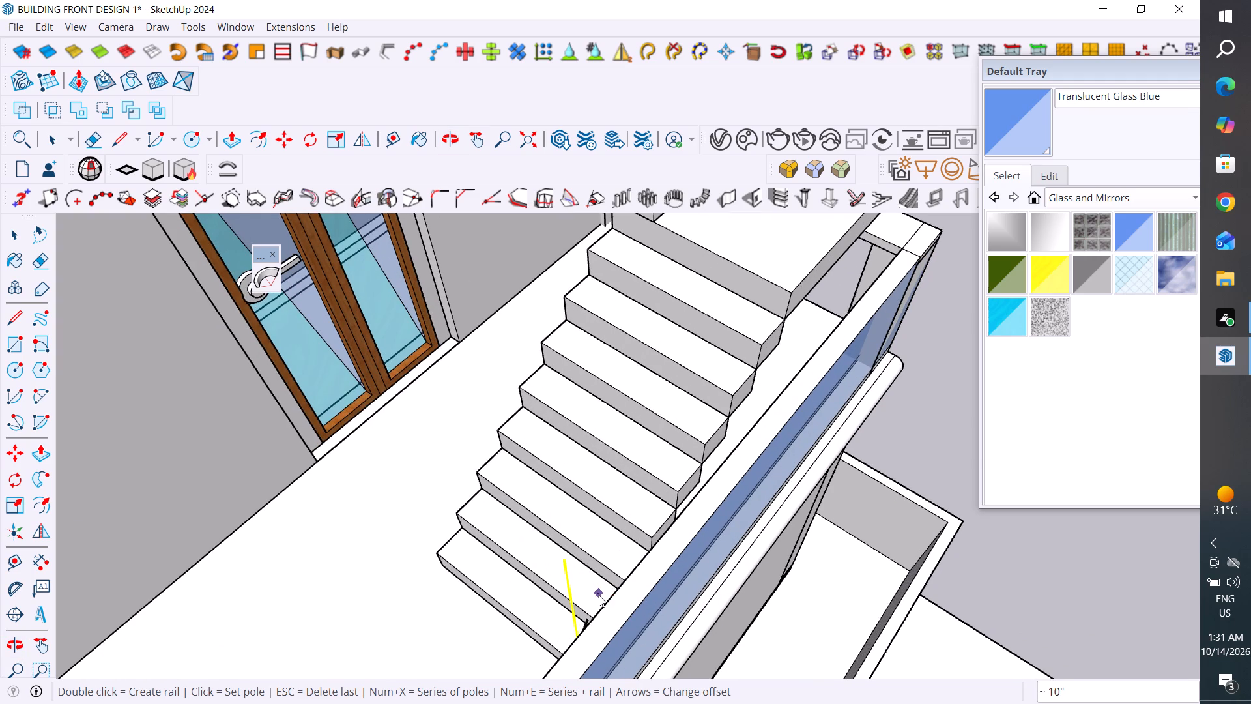
click(599, 597)
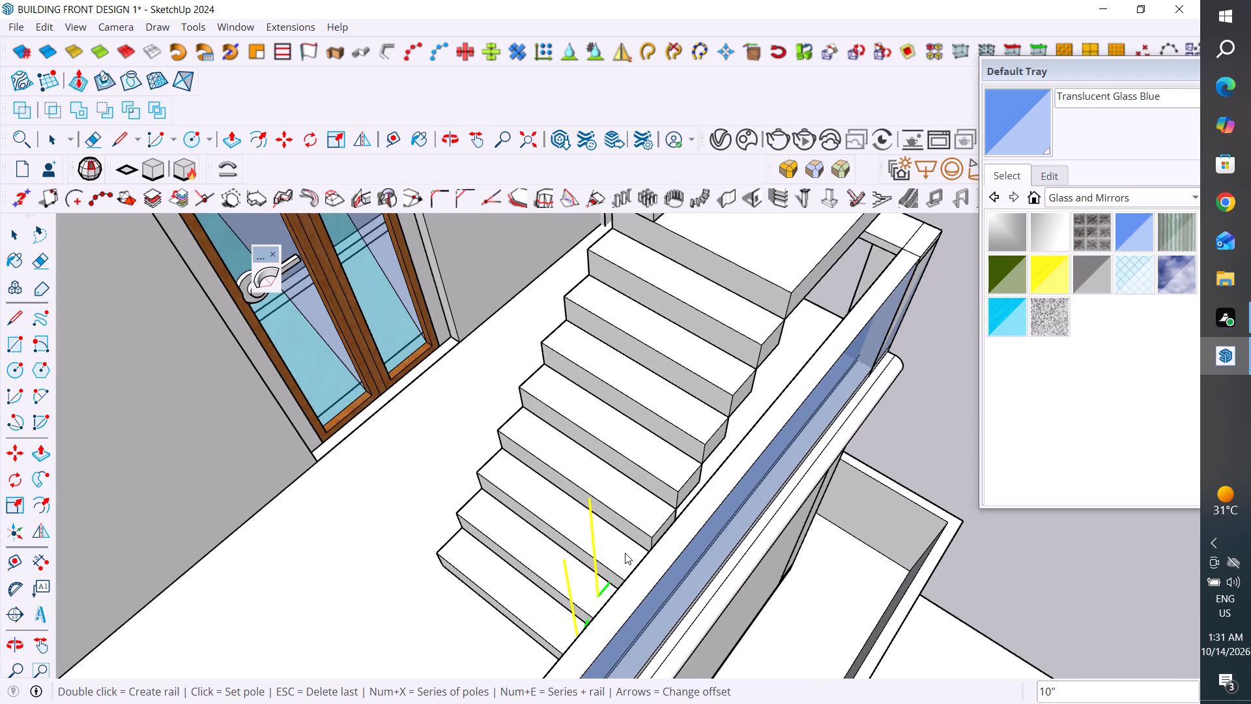
Set rail poles on the third, fourth and fifth steps of the lower flight along the same glass-balustrade side.
scroll(622, 557, up, 6)
middle_drag(651, 548, 904, 521)
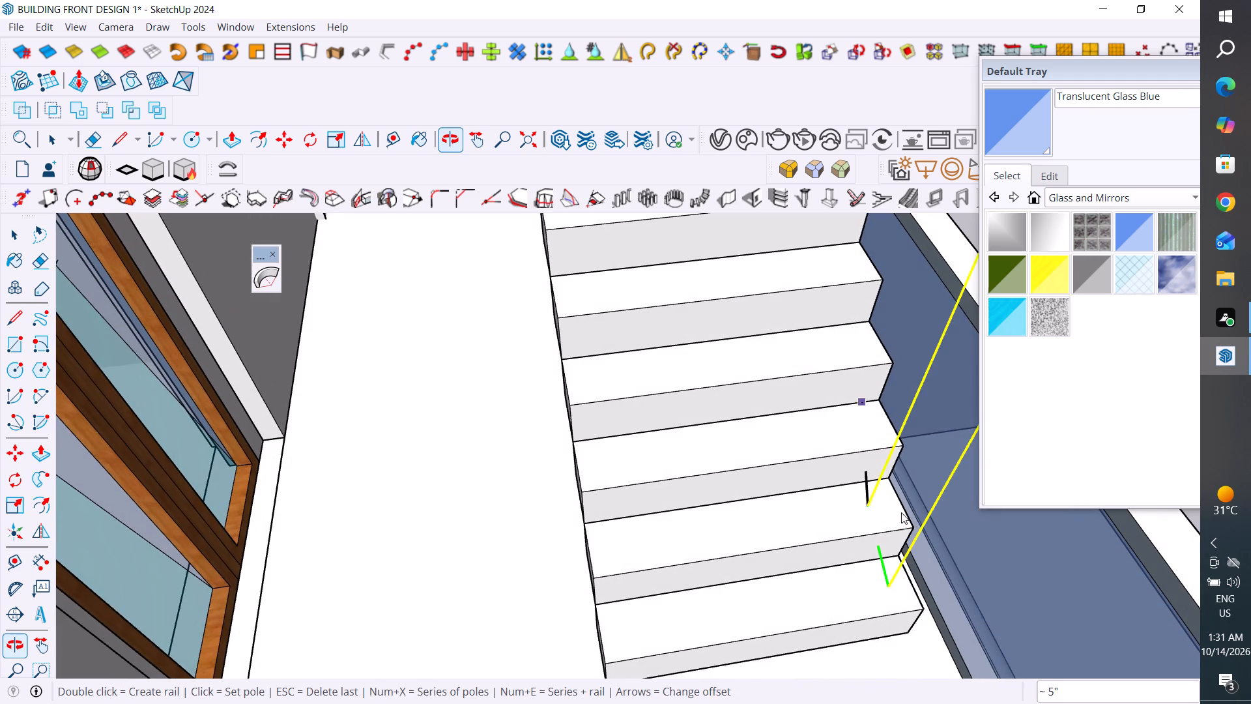
click(865, 424)
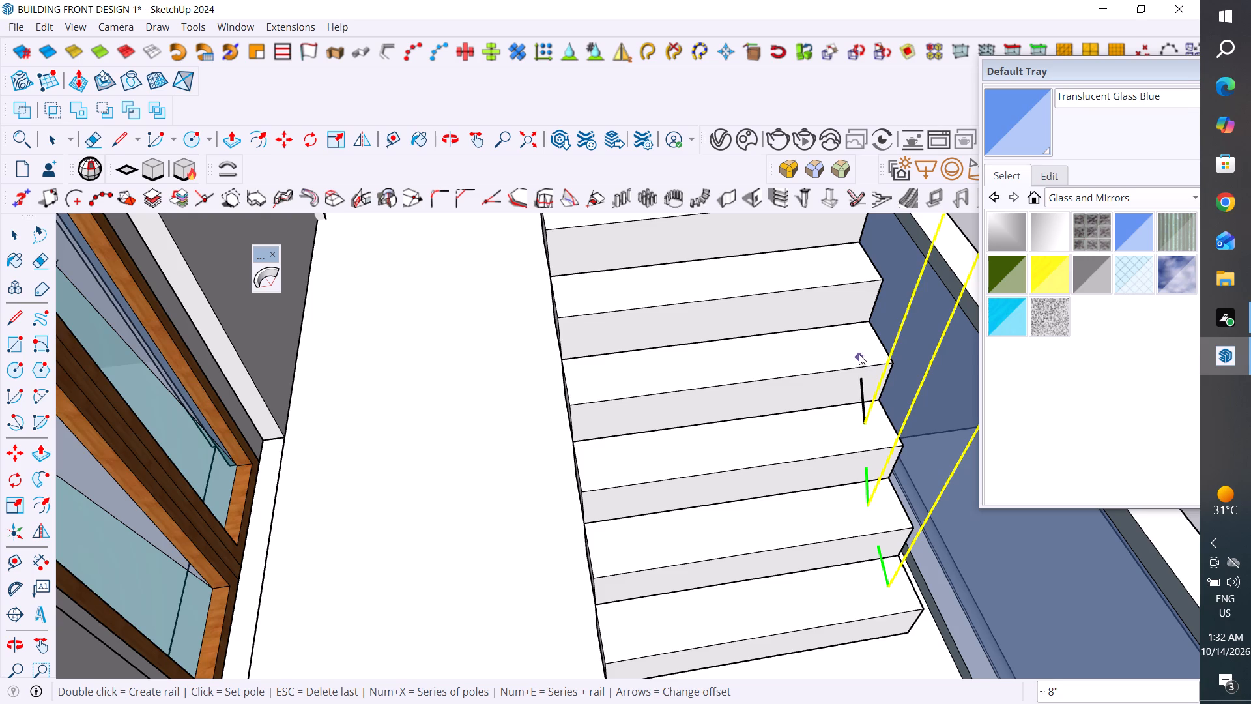
click(857, 346)
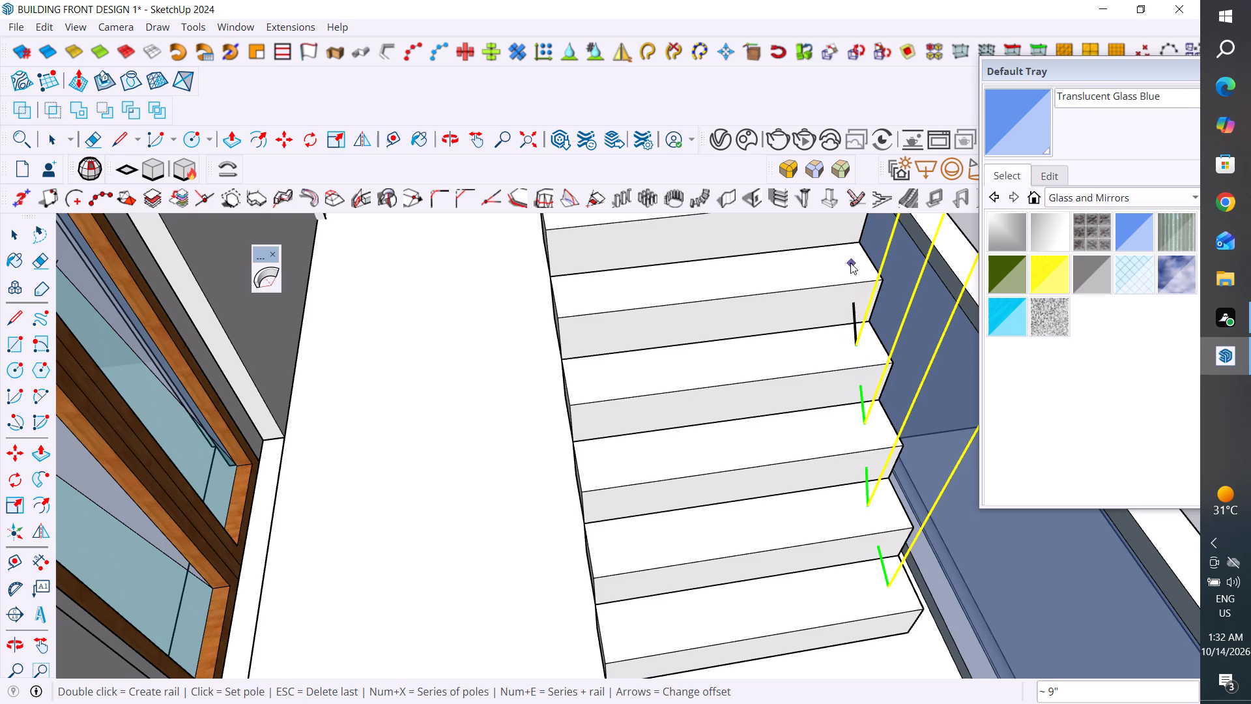
click(846, 262)
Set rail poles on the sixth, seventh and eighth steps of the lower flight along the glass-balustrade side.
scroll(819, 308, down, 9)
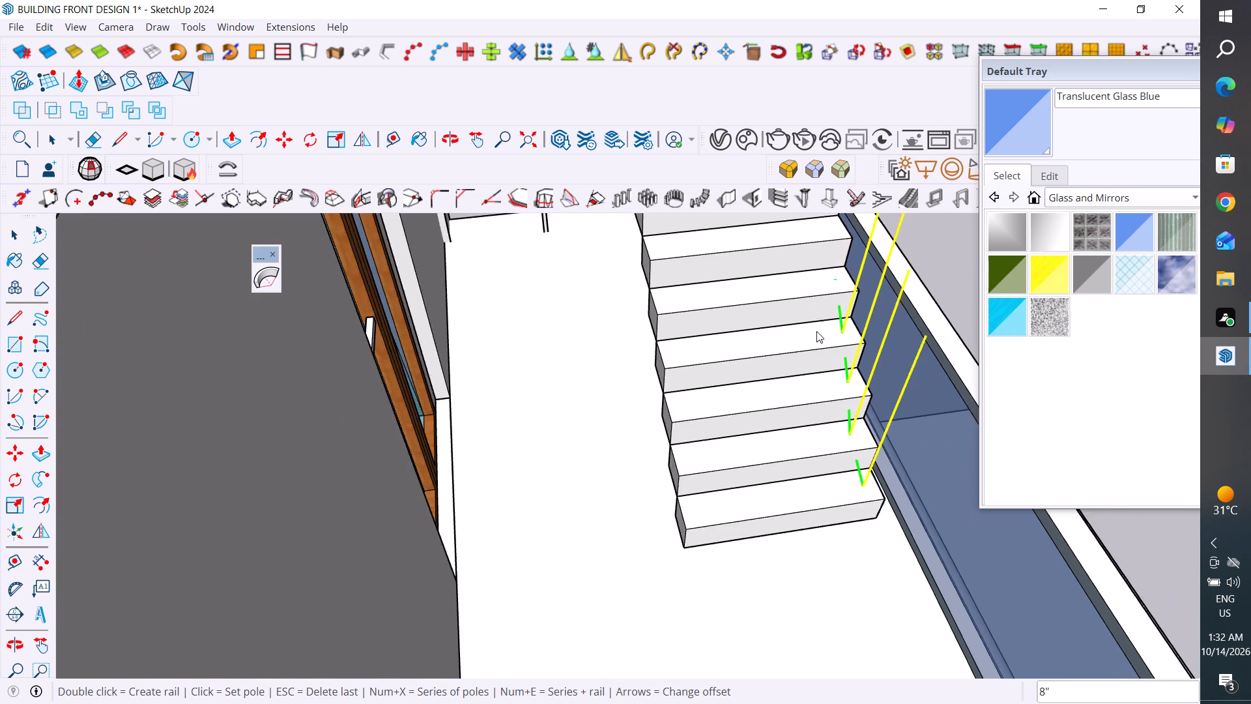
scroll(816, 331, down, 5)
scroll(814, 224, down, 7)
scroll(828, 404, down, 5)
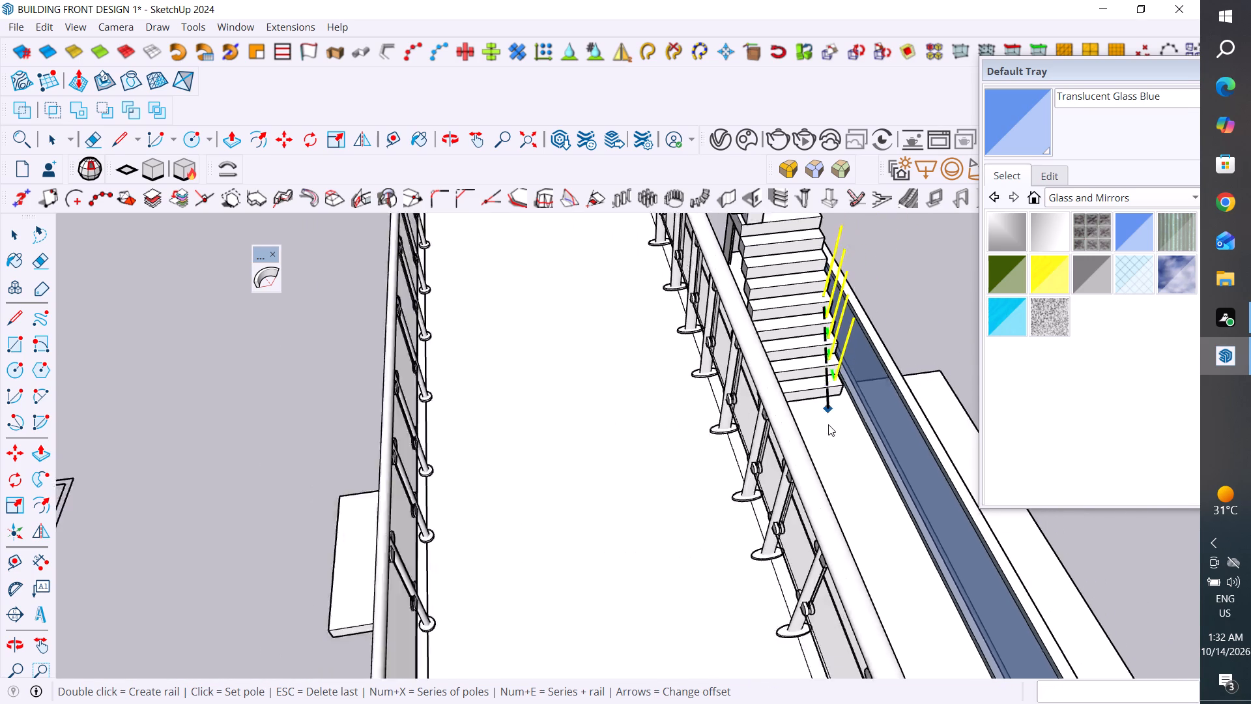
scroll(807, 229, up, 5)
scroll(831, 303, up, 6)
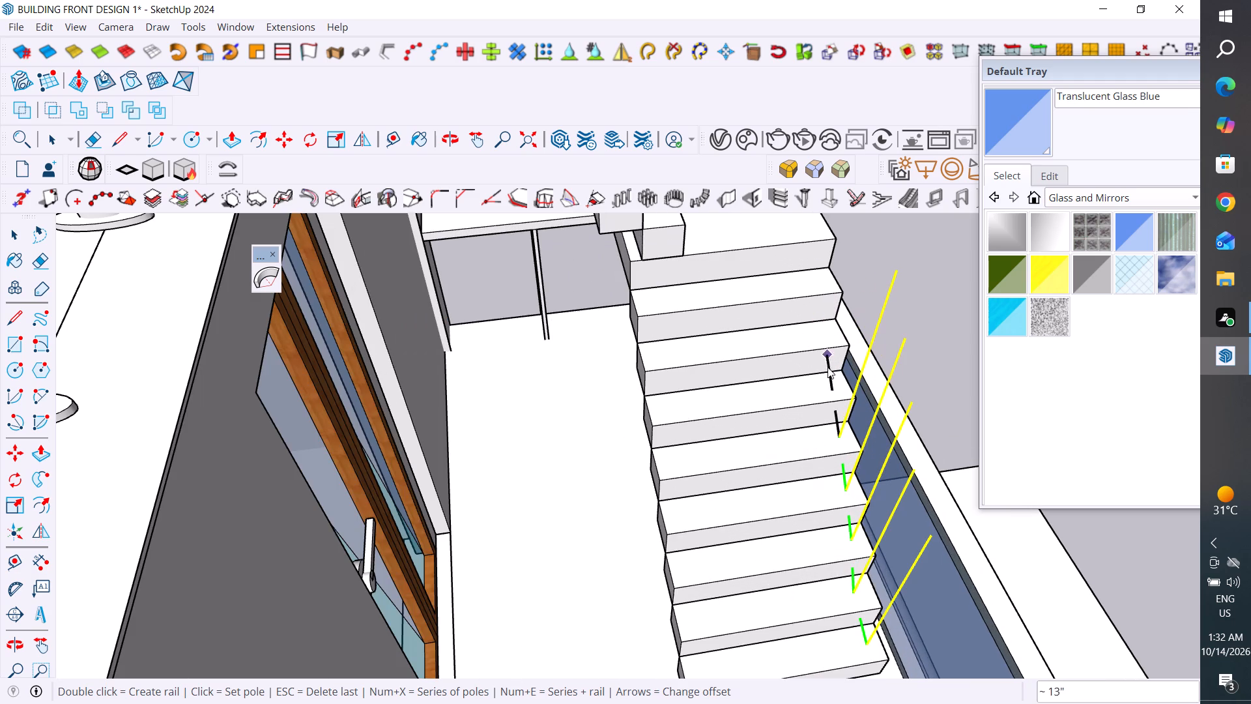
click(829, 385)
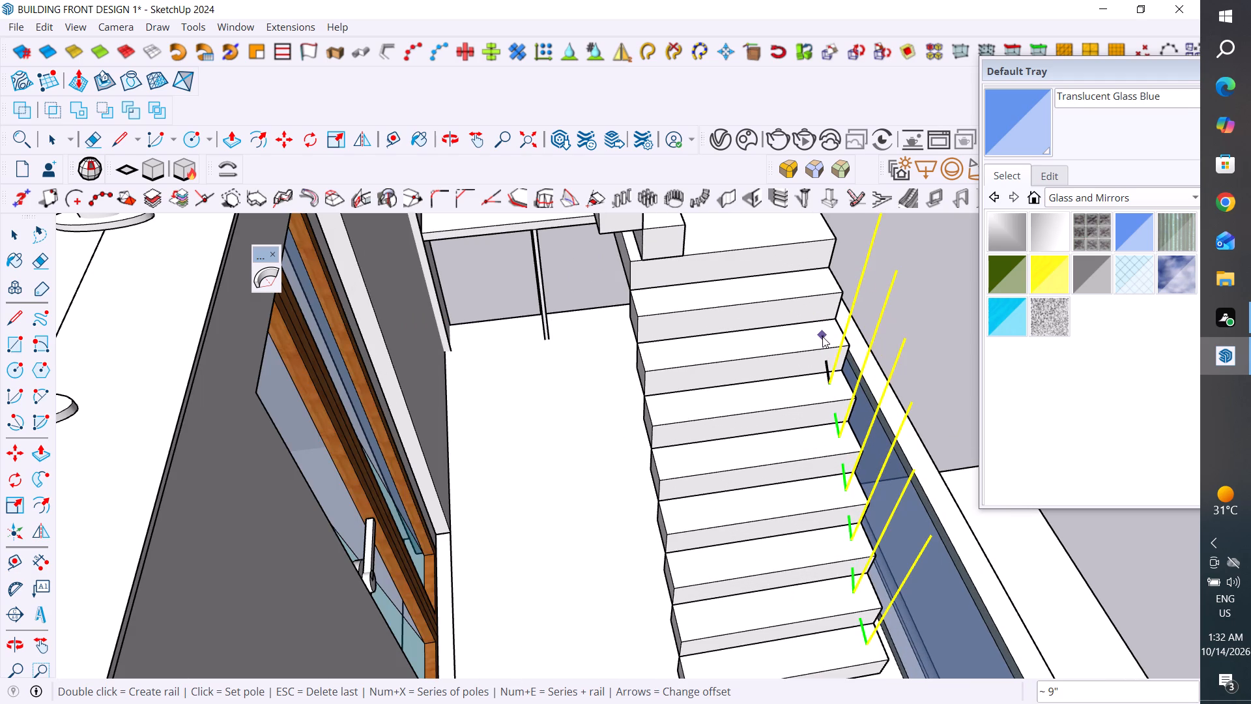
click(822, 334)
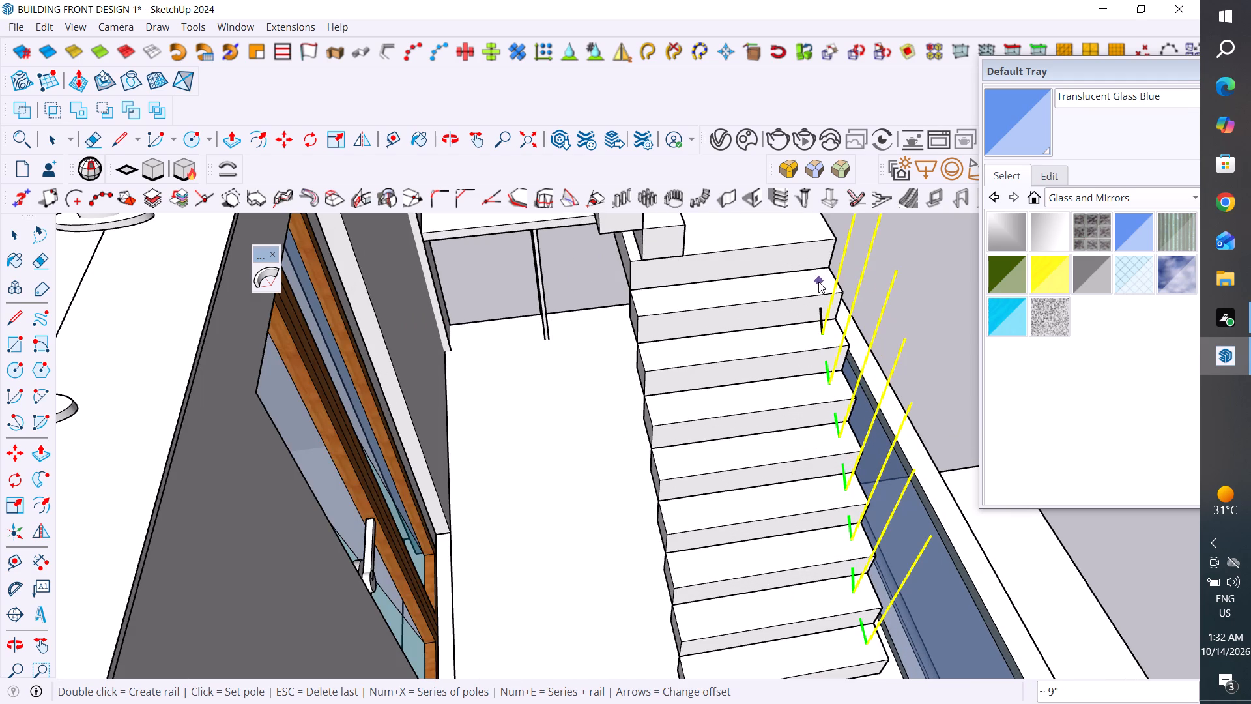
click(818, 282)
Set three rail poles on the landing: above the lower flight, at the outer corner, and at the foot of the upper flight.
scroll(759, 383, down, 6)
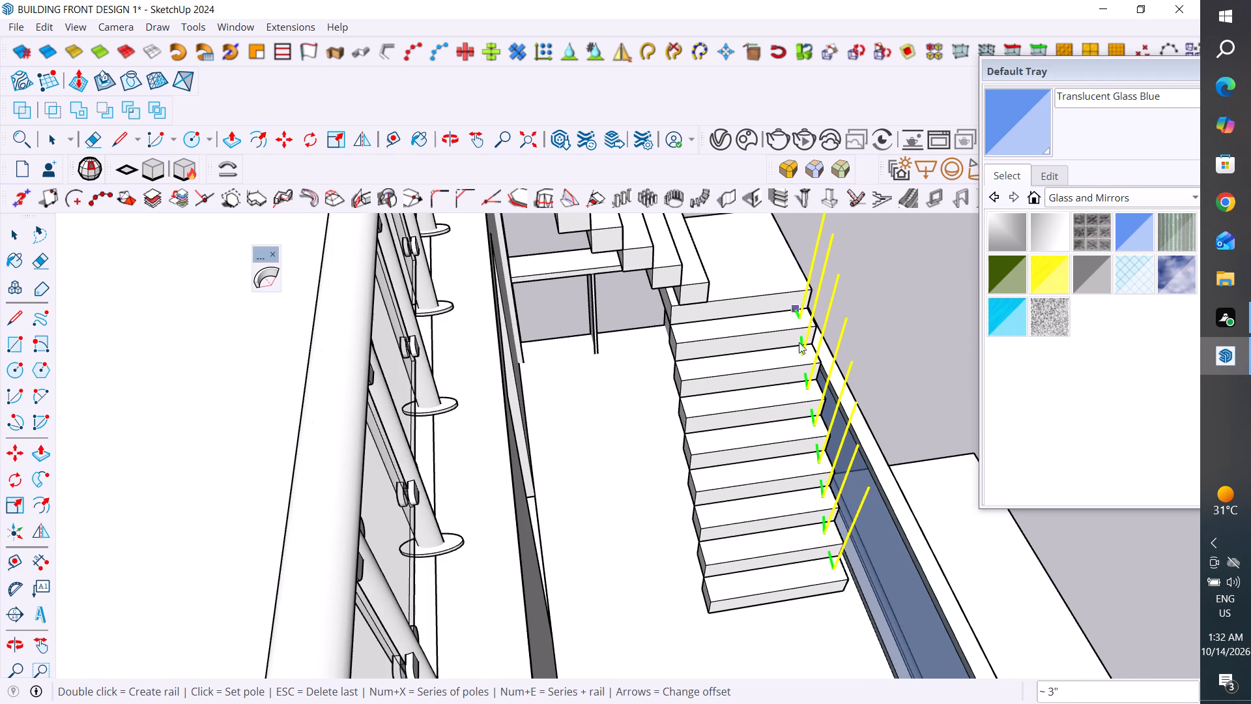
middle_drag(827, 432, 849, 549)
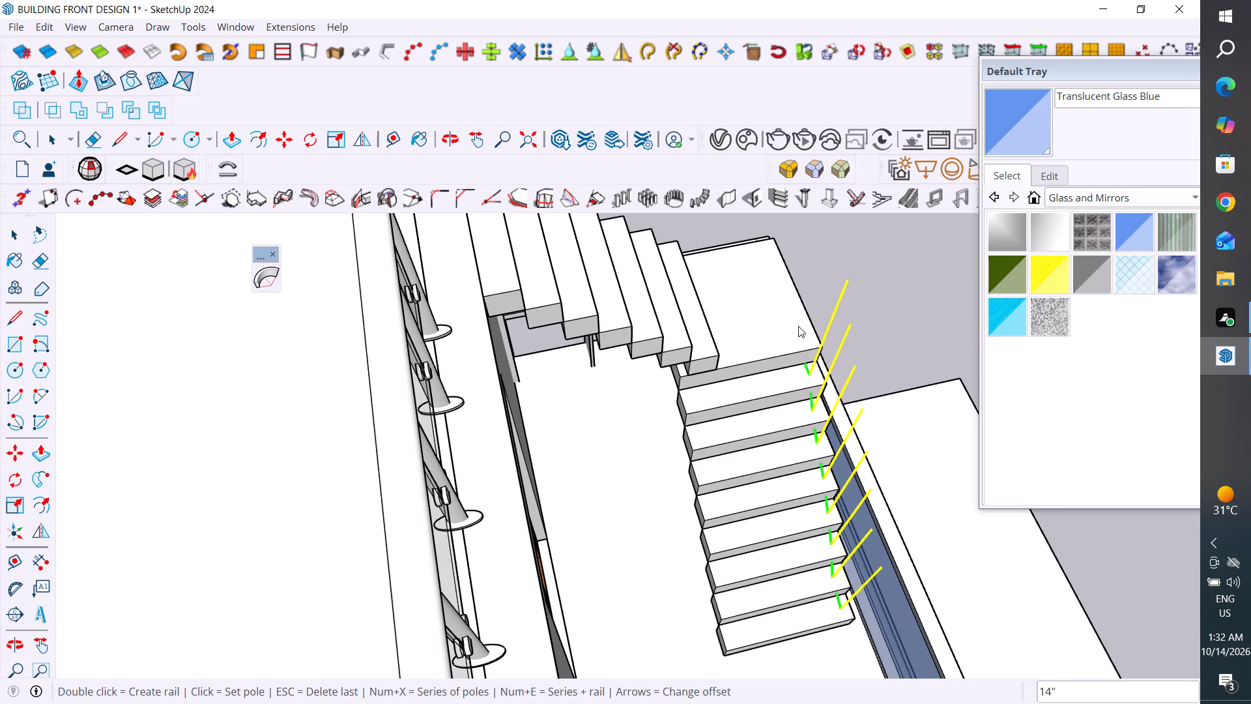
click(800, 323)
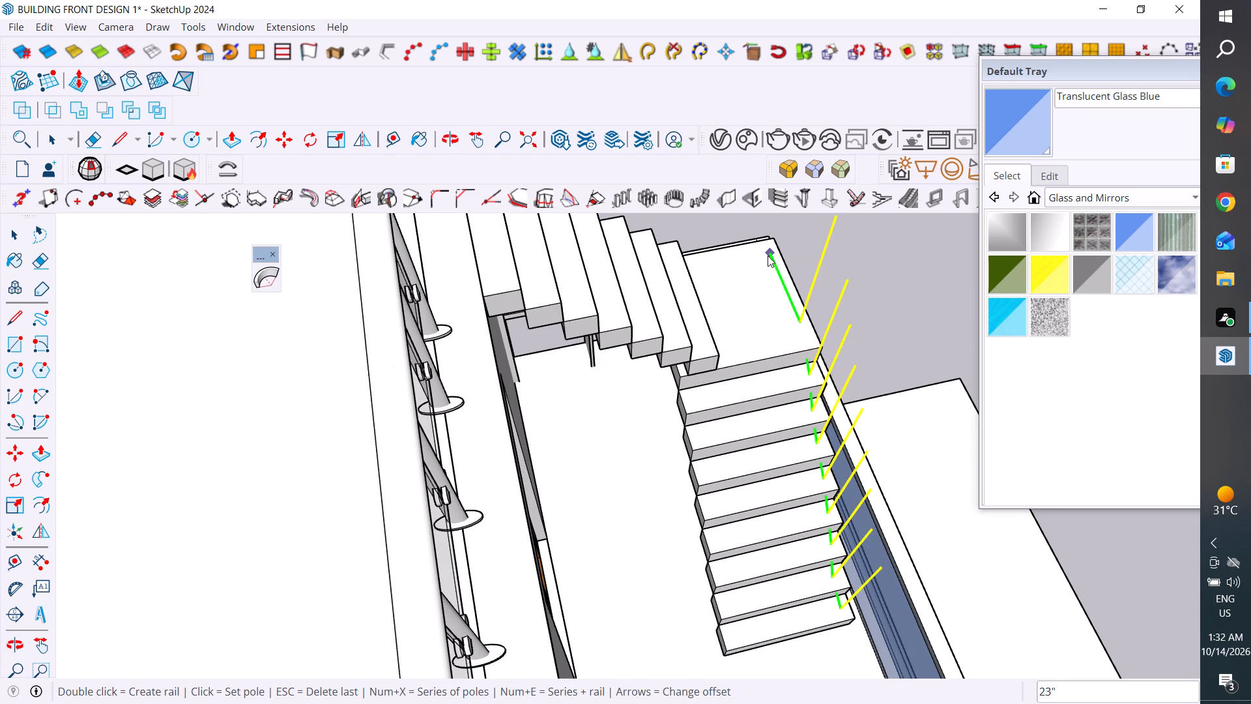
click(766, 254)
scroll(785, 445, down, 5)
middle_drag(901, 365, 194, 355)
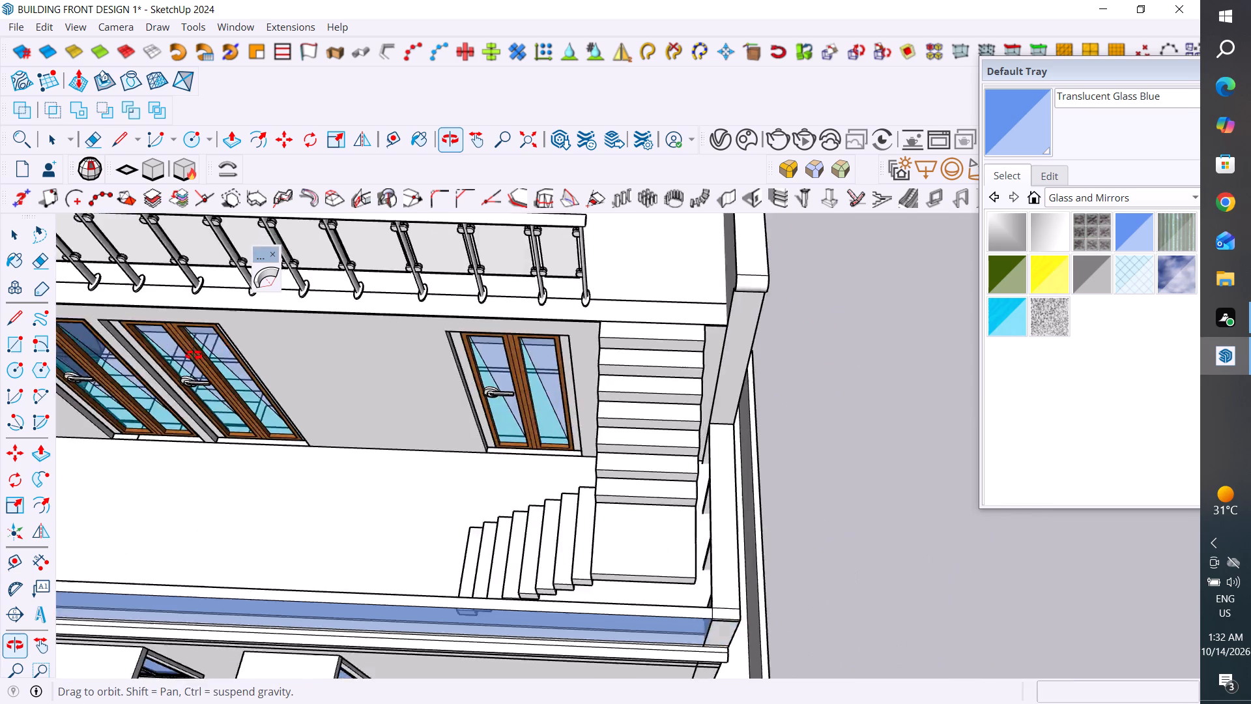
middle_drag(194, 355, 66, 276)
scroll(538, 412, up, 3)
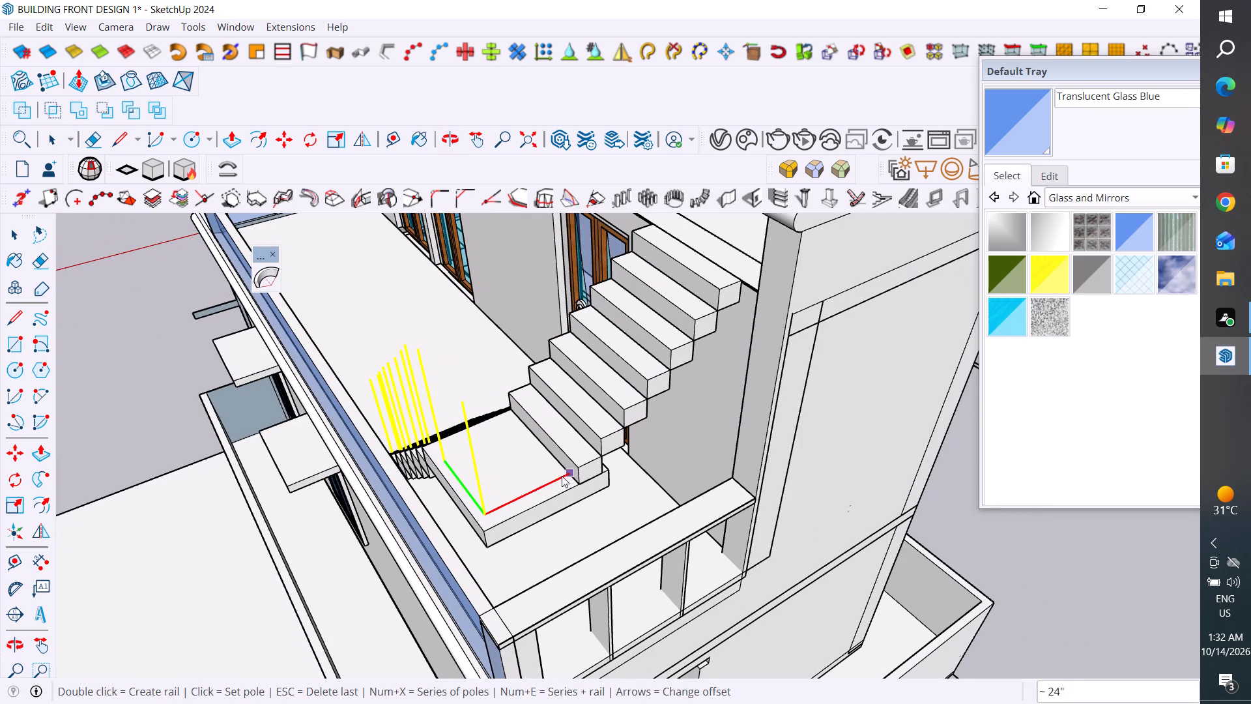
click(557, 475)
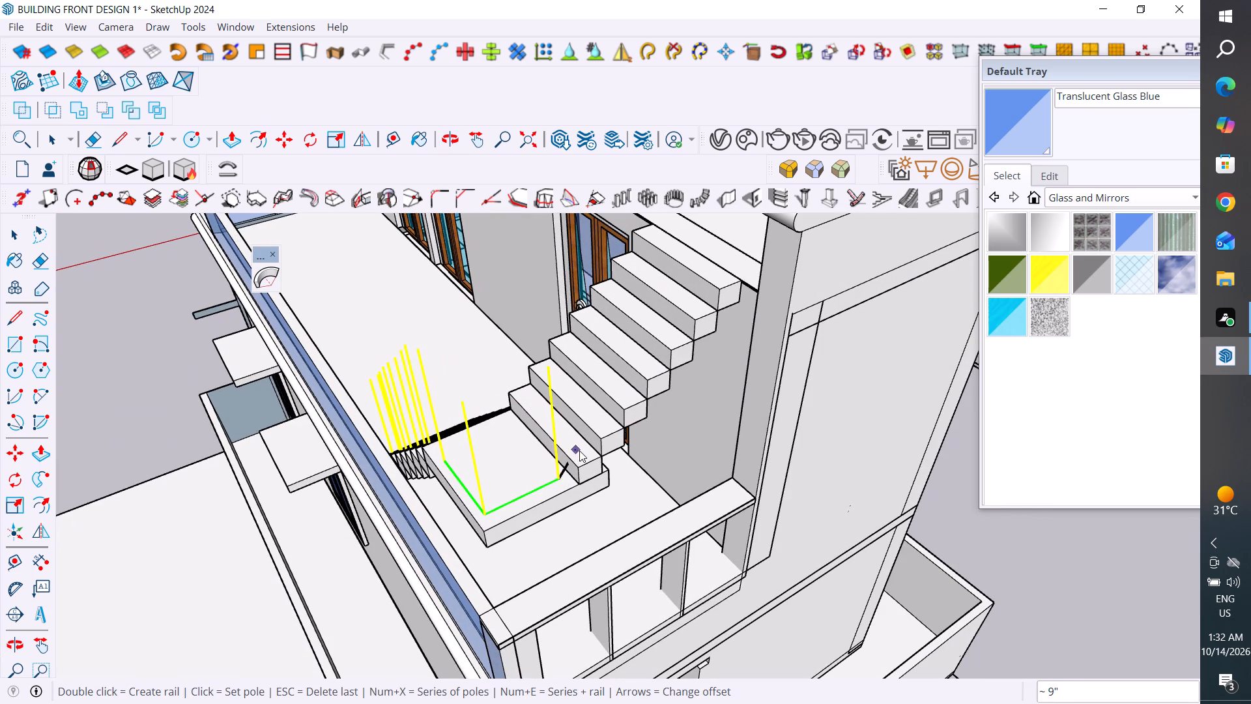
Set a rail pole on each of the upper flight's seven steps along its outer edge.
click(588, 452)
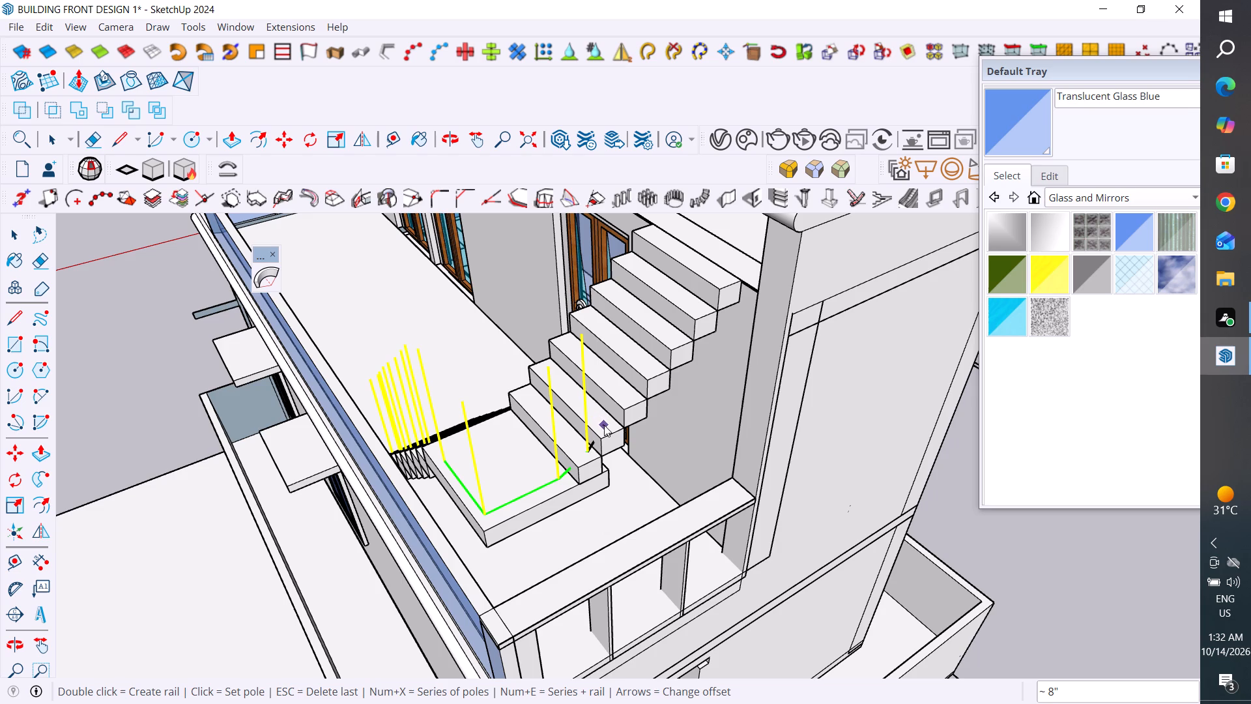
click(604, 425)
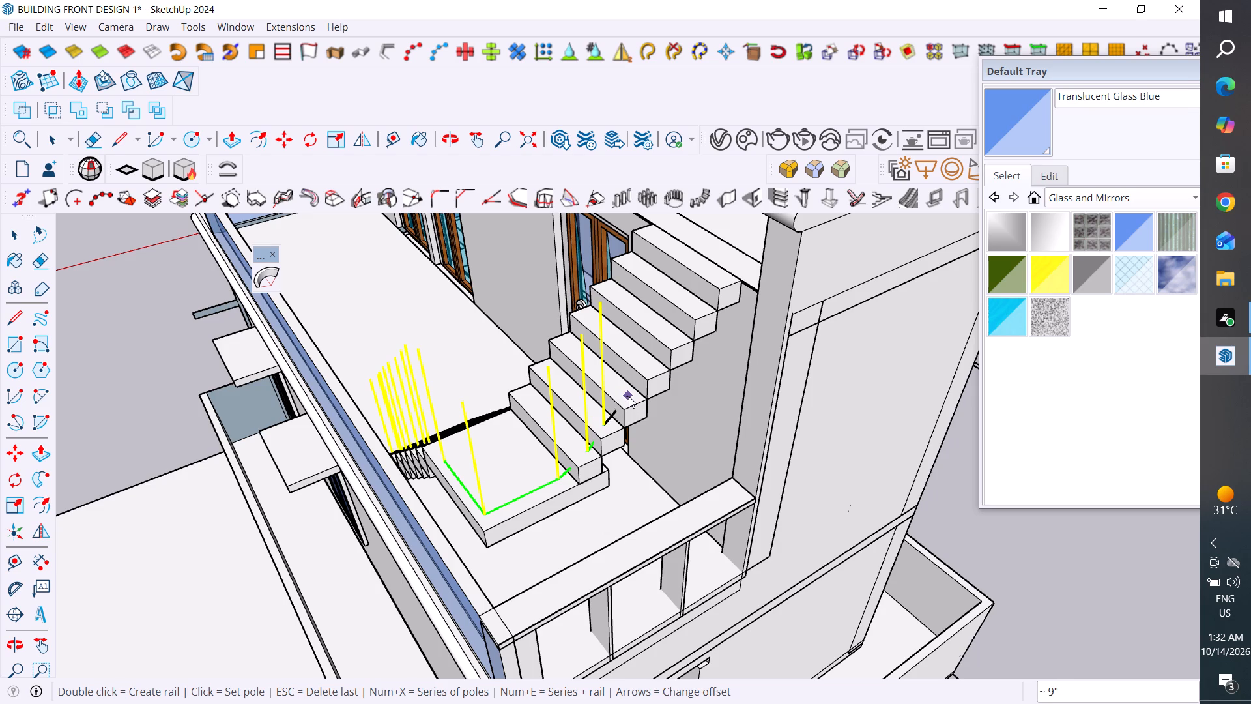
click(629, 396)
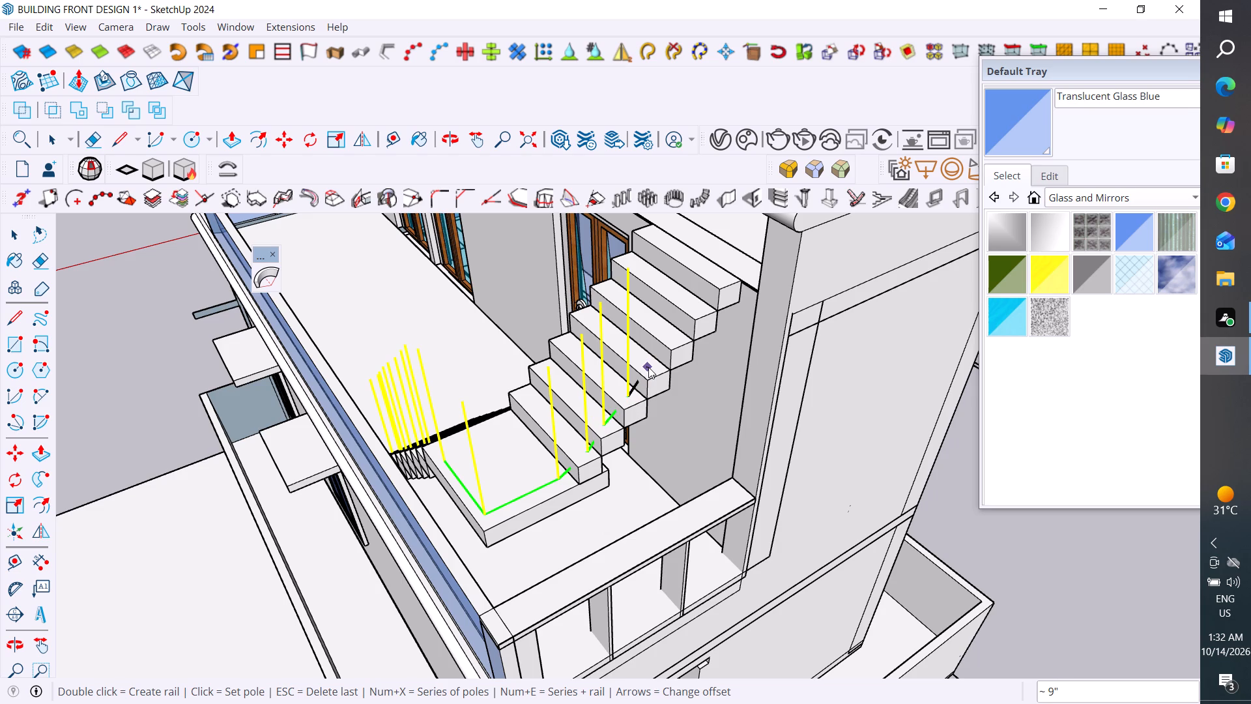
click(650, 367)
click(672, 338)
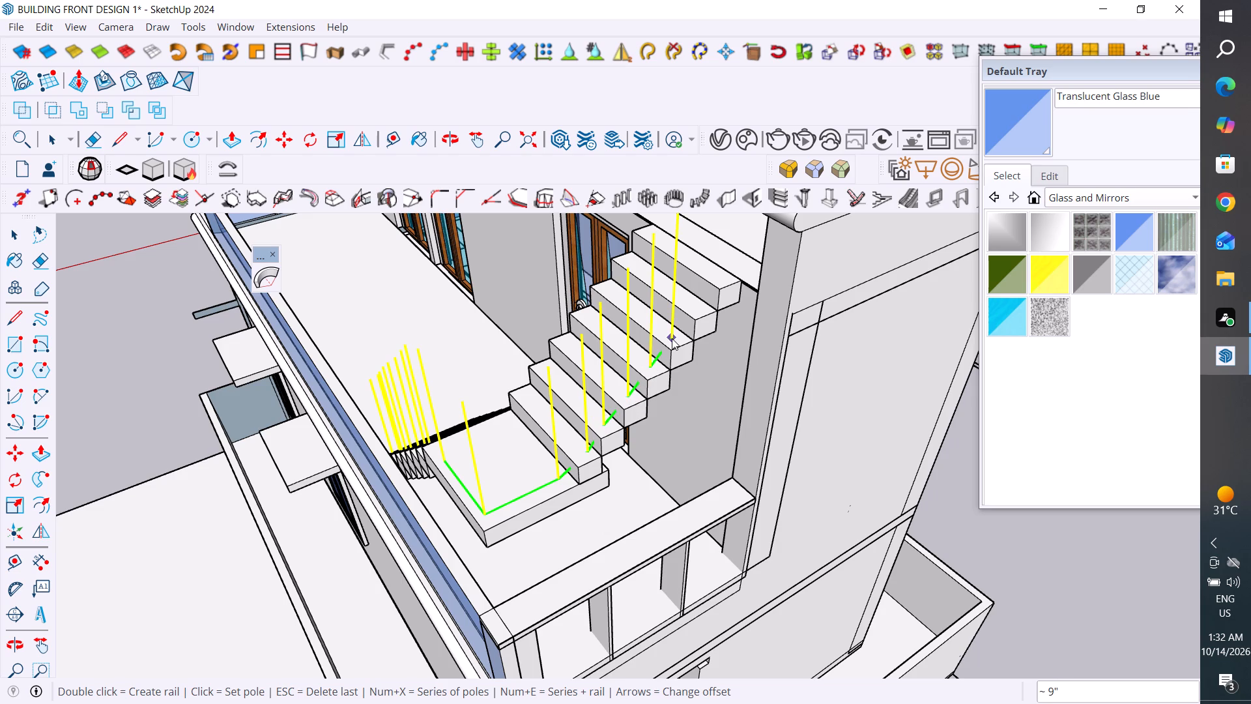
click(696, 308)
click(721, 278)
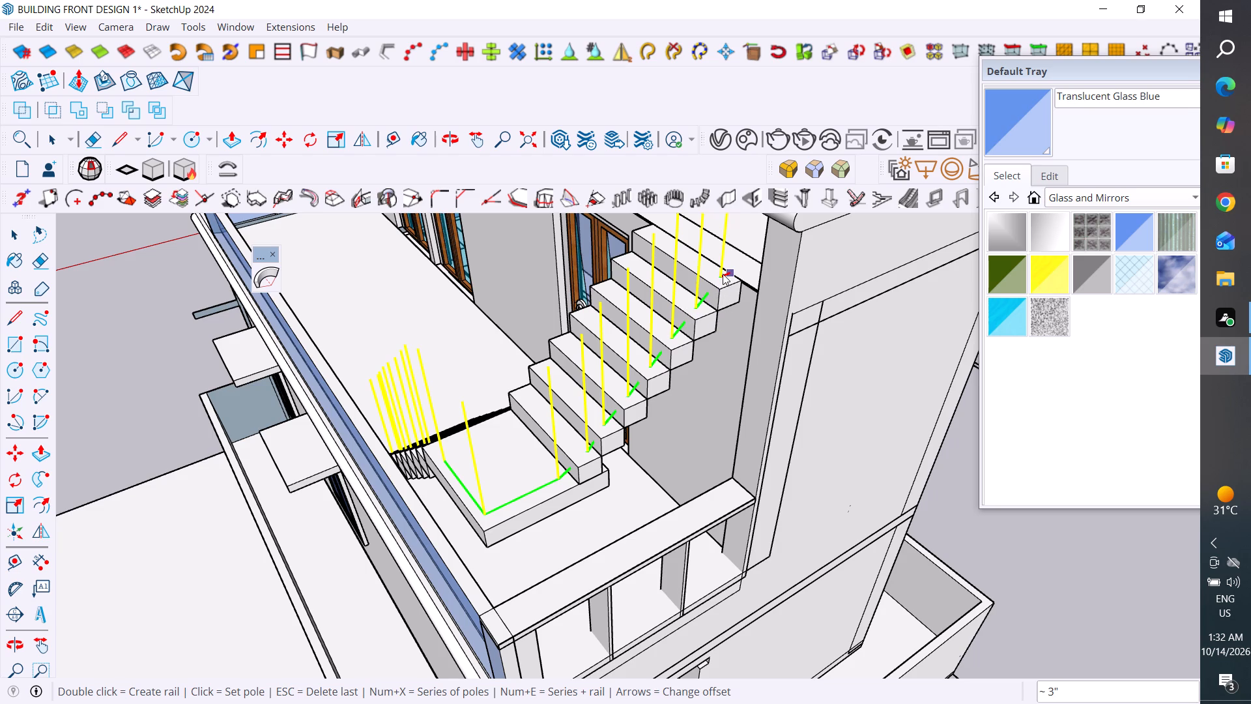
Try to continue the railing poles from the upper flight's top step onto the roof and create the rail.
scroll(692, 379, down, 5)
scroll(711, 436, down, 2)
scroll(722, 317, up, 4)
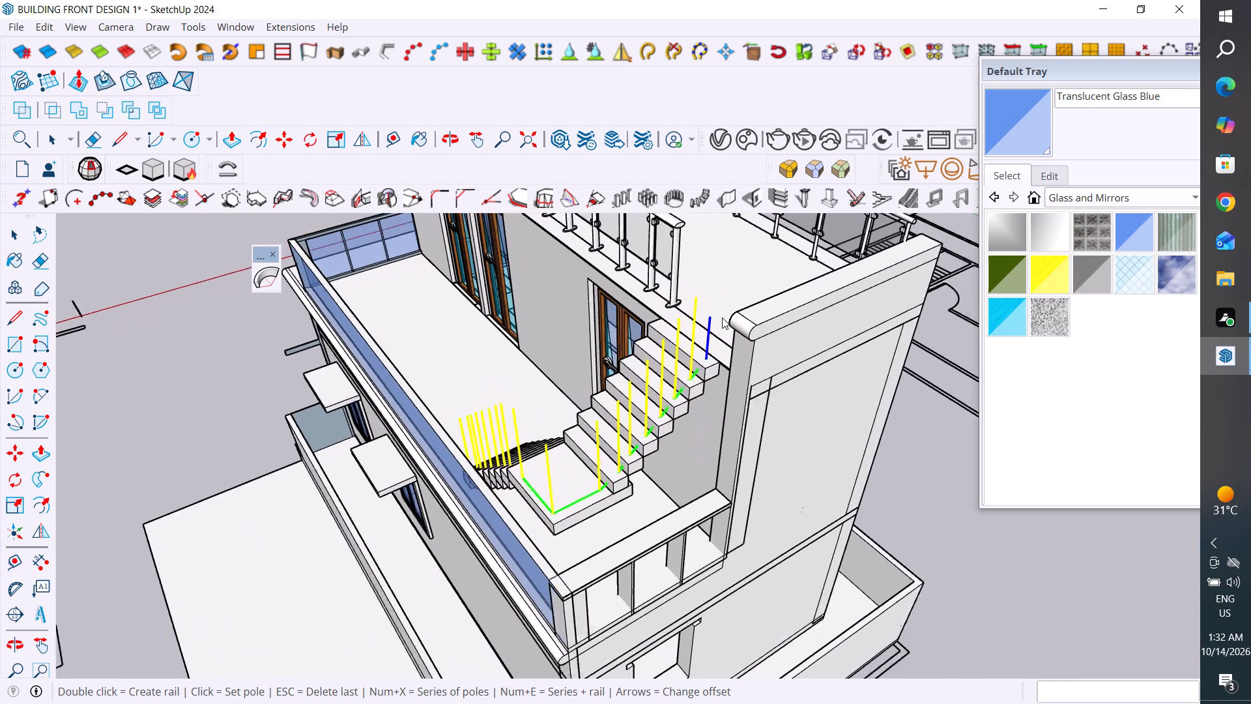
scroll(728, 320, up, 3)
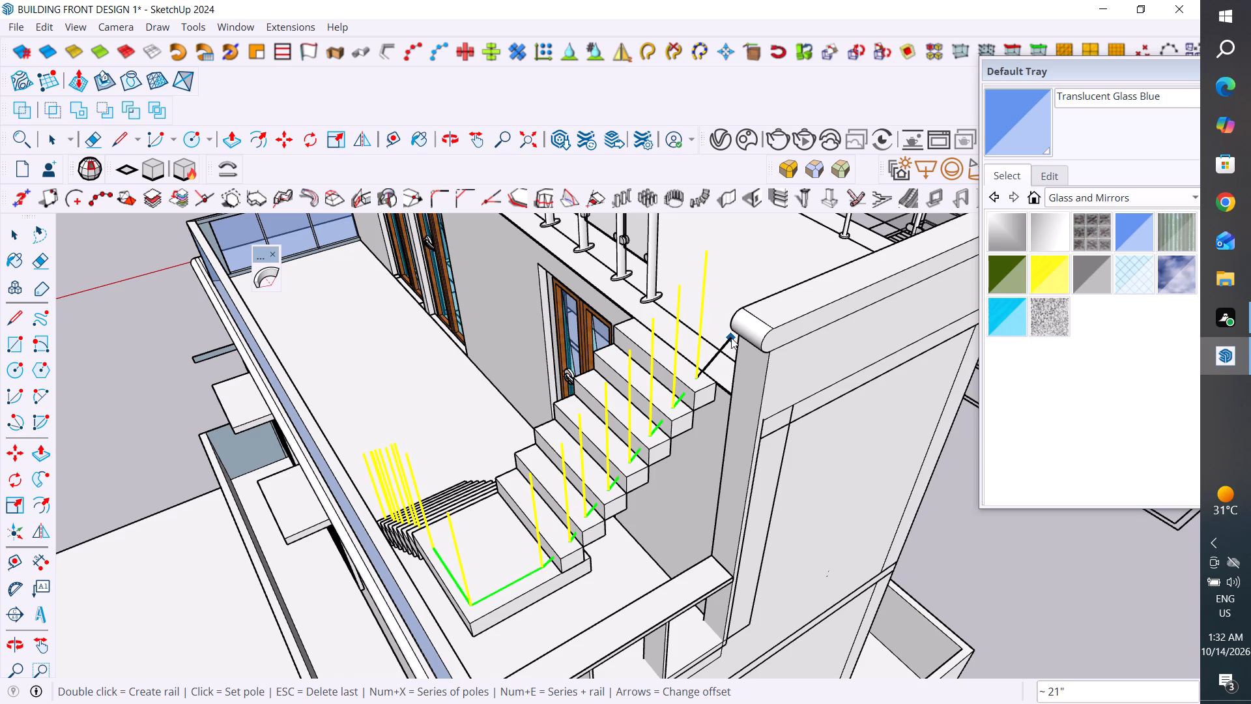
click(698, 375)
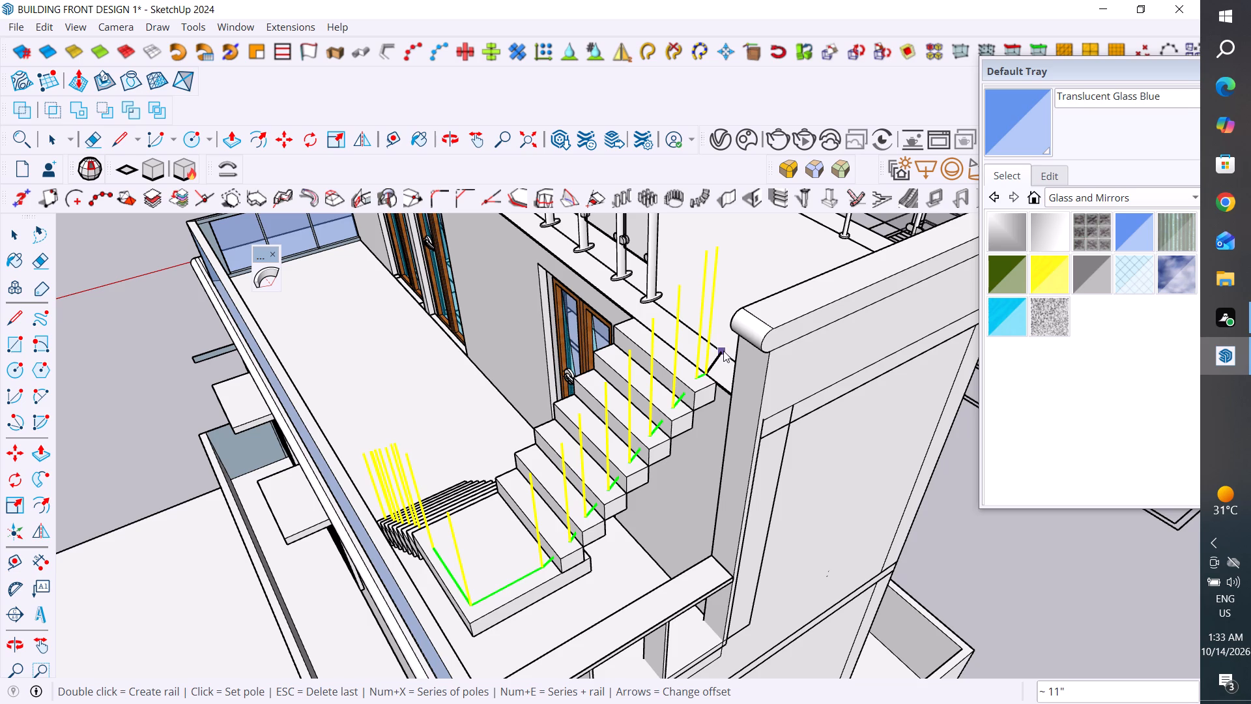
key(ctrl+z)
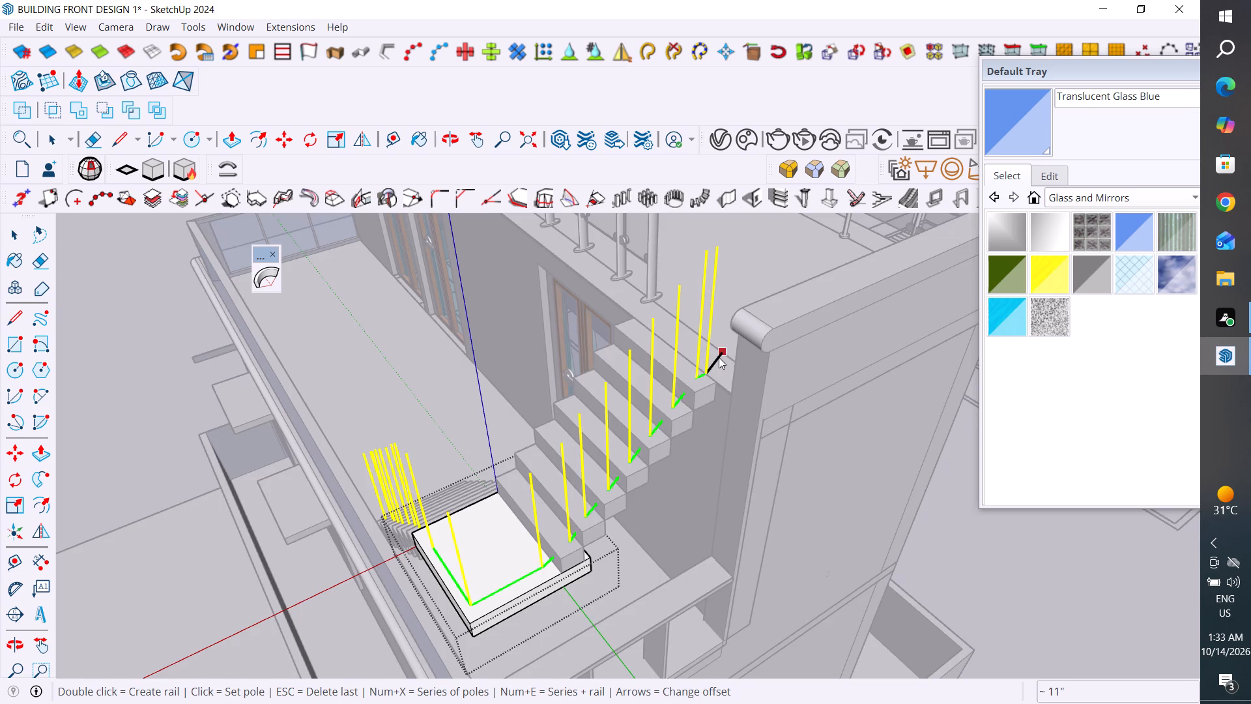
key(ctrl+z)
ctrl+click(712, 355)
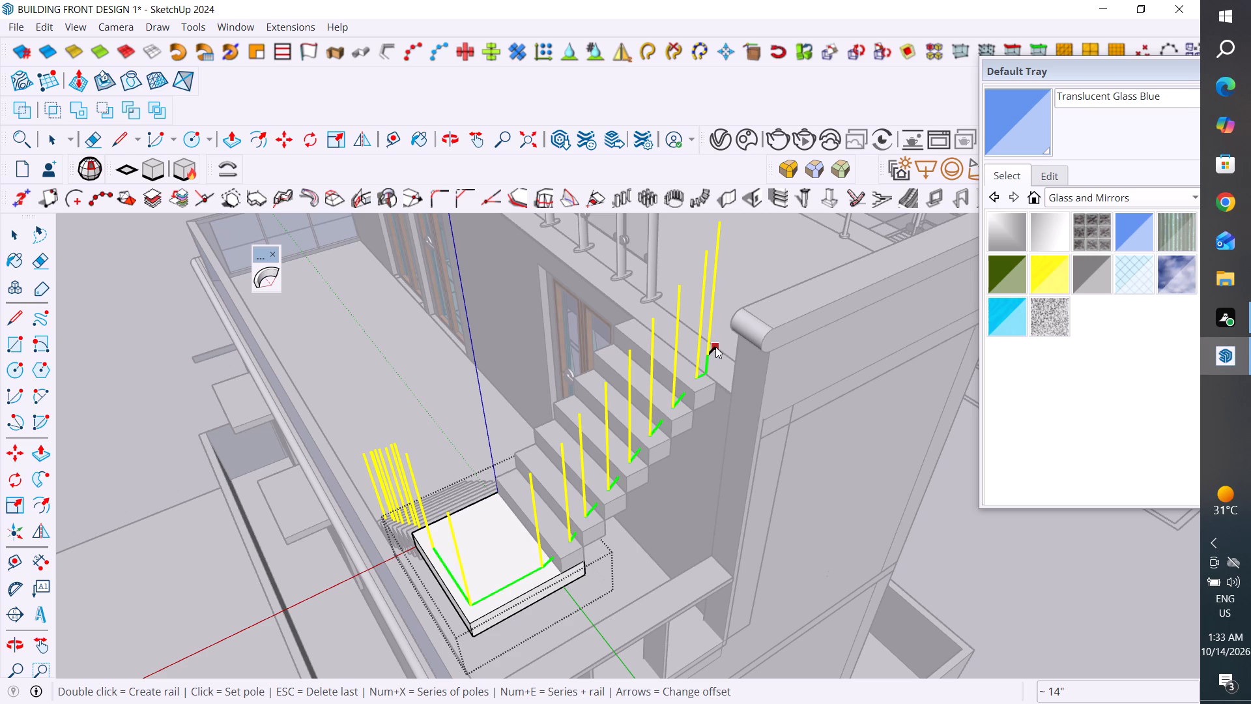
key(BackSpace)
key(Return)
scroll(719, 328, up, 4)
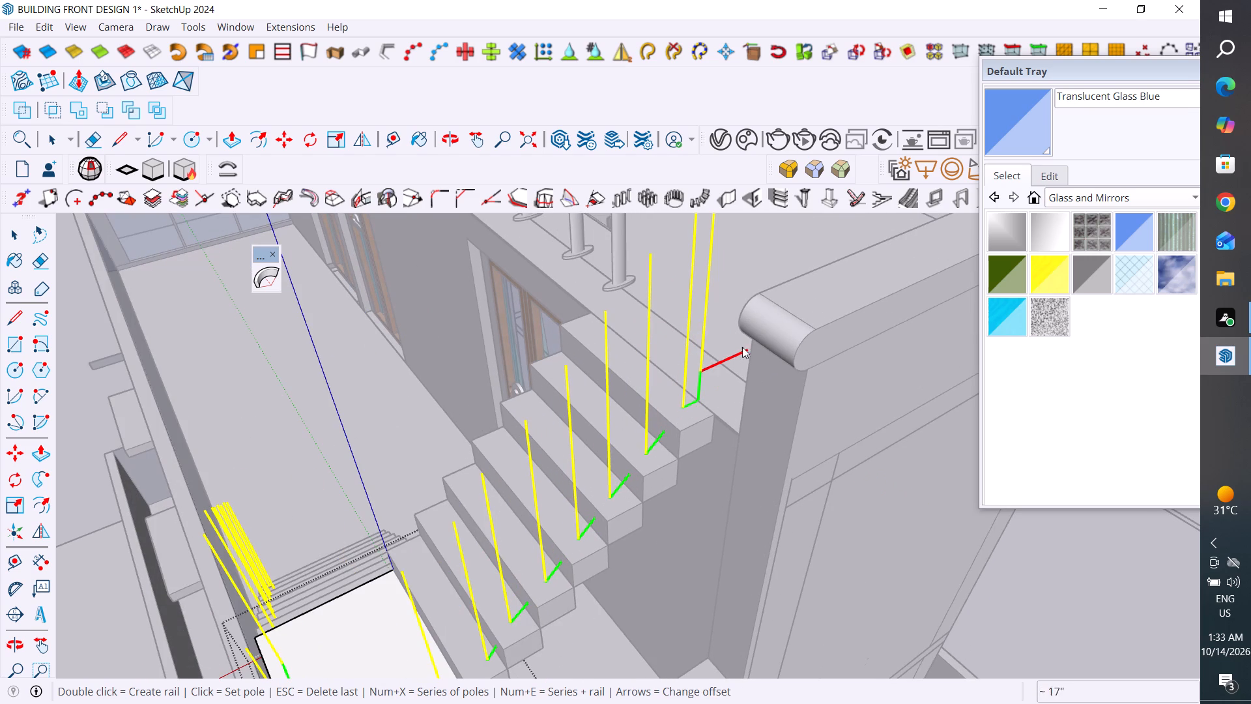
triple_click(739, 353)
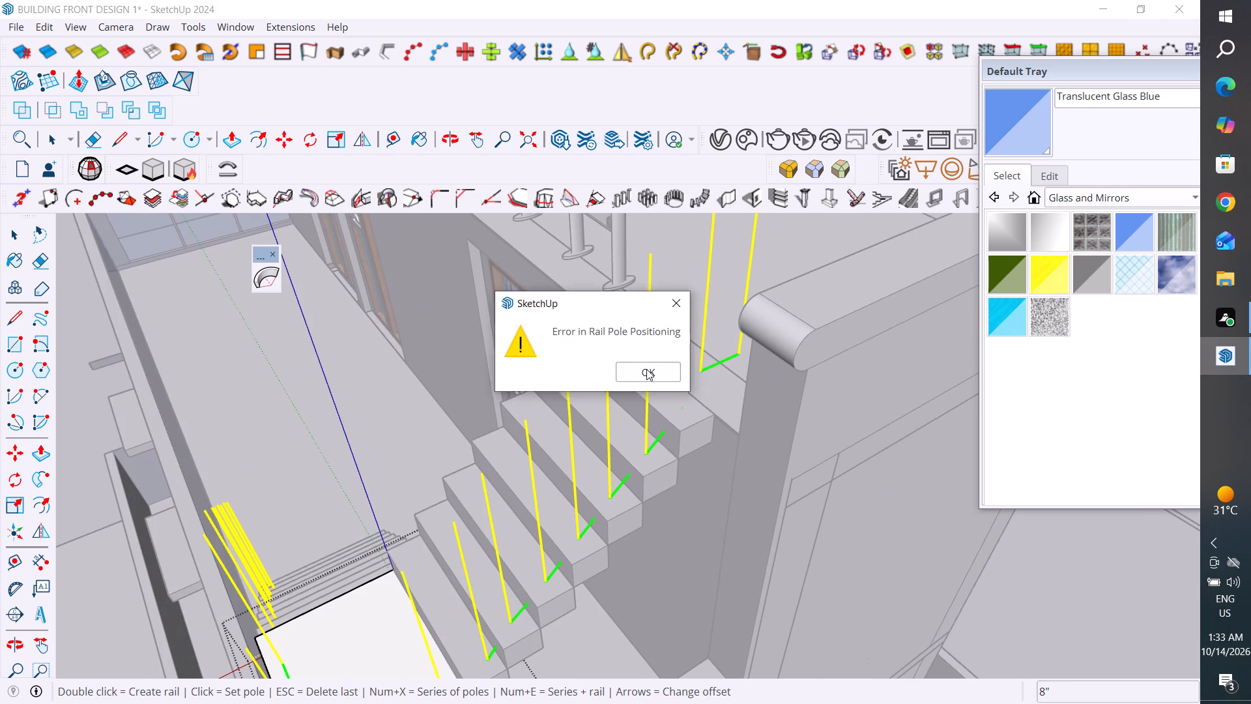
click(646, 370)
Leave the rail command and close the landing group's editing to return to the whole model.
scroll(740, 428, down, 4)
middle_drag(562, 542, 549, 536)
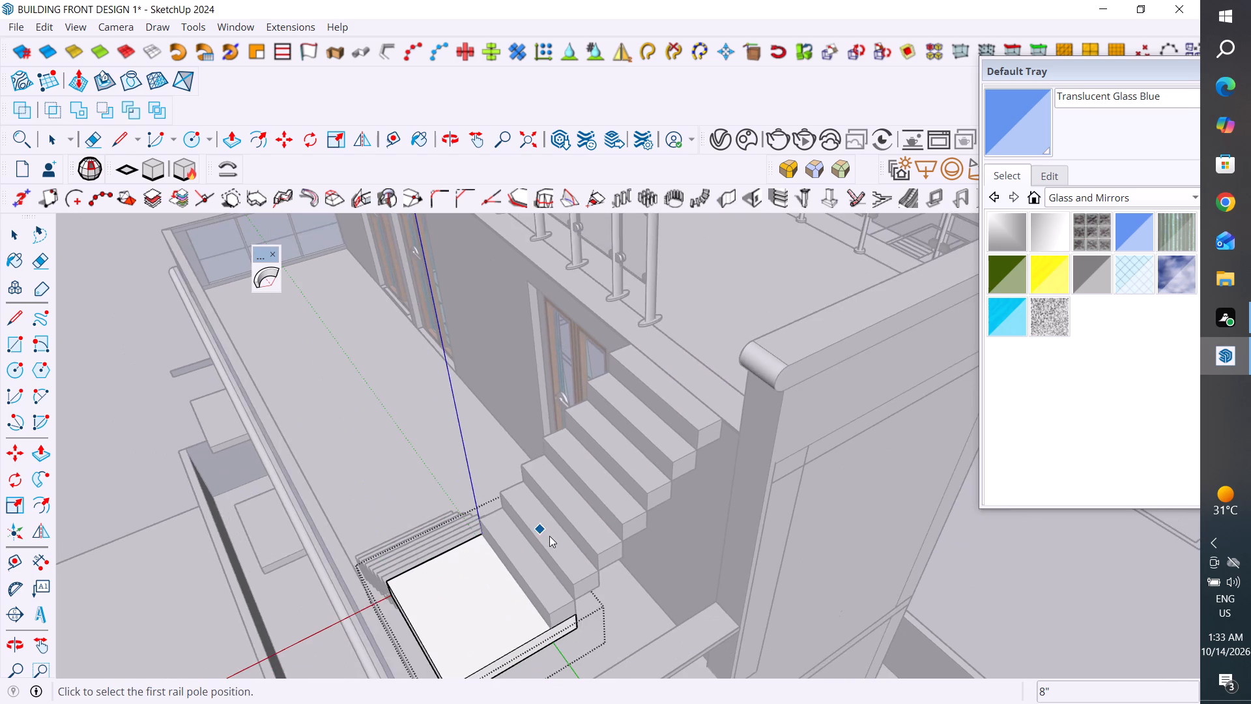
middle_drag(549, 536, 1100, 445)
scroll(775, 441, down, 4)
click(12, 236)
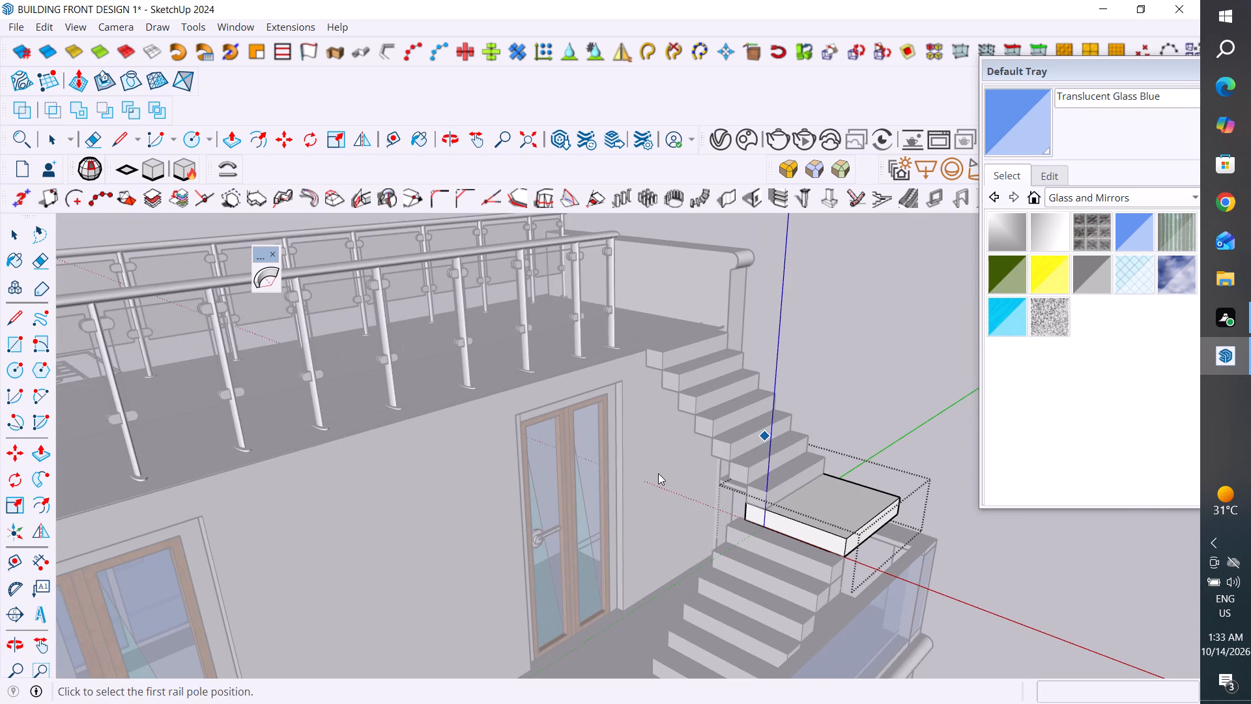
scroll(658, 473, down, 5)
scroll(658, 473, up, 4)
scroll(658, 473, down, 4)
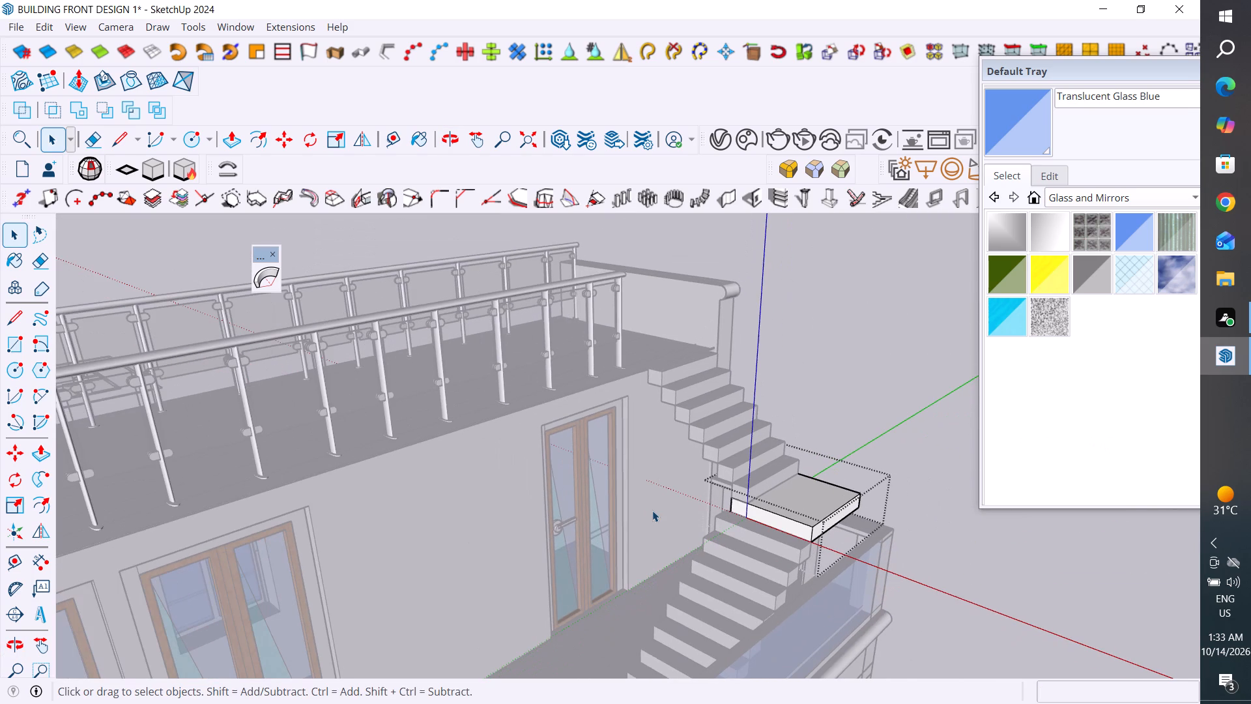
scroll(652, 510, down, 13)
click(835, 413)
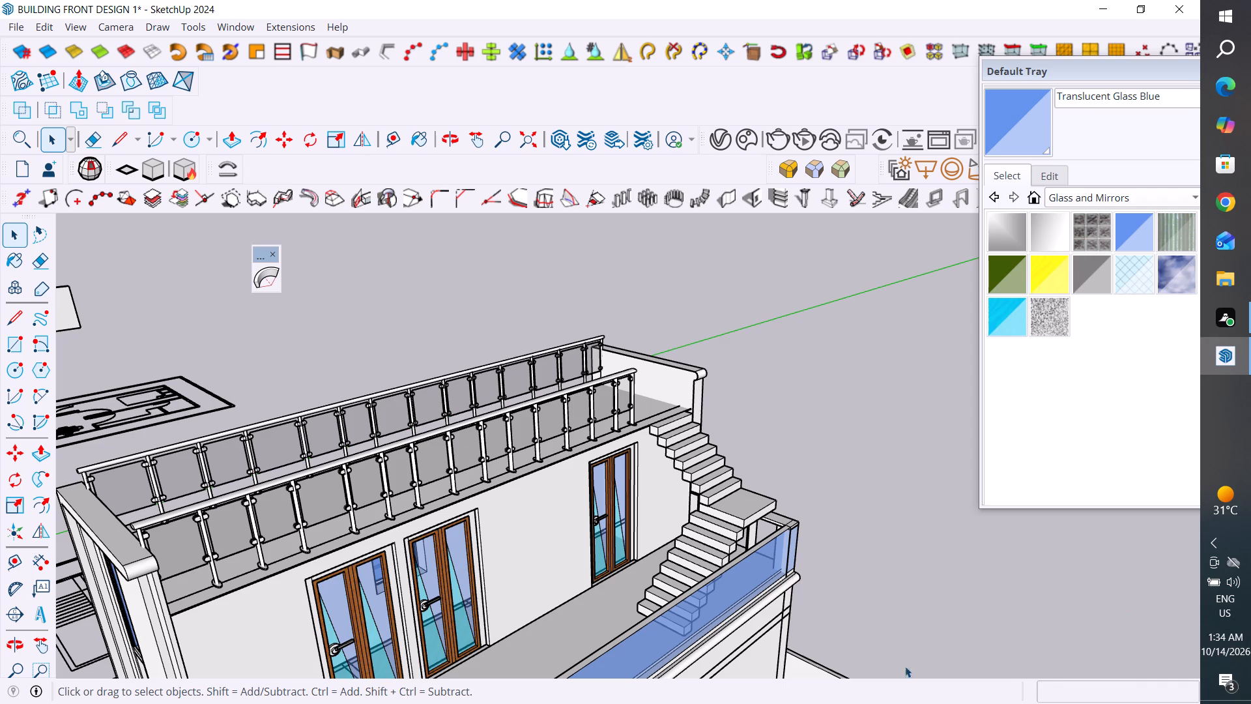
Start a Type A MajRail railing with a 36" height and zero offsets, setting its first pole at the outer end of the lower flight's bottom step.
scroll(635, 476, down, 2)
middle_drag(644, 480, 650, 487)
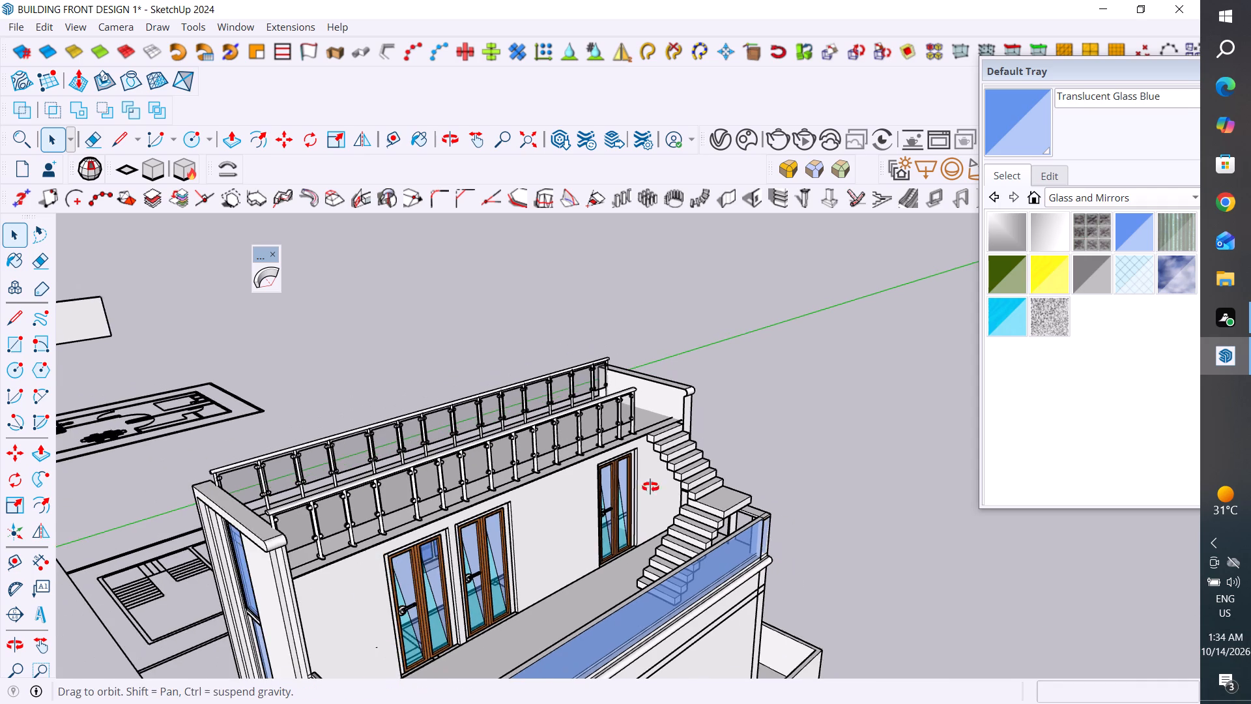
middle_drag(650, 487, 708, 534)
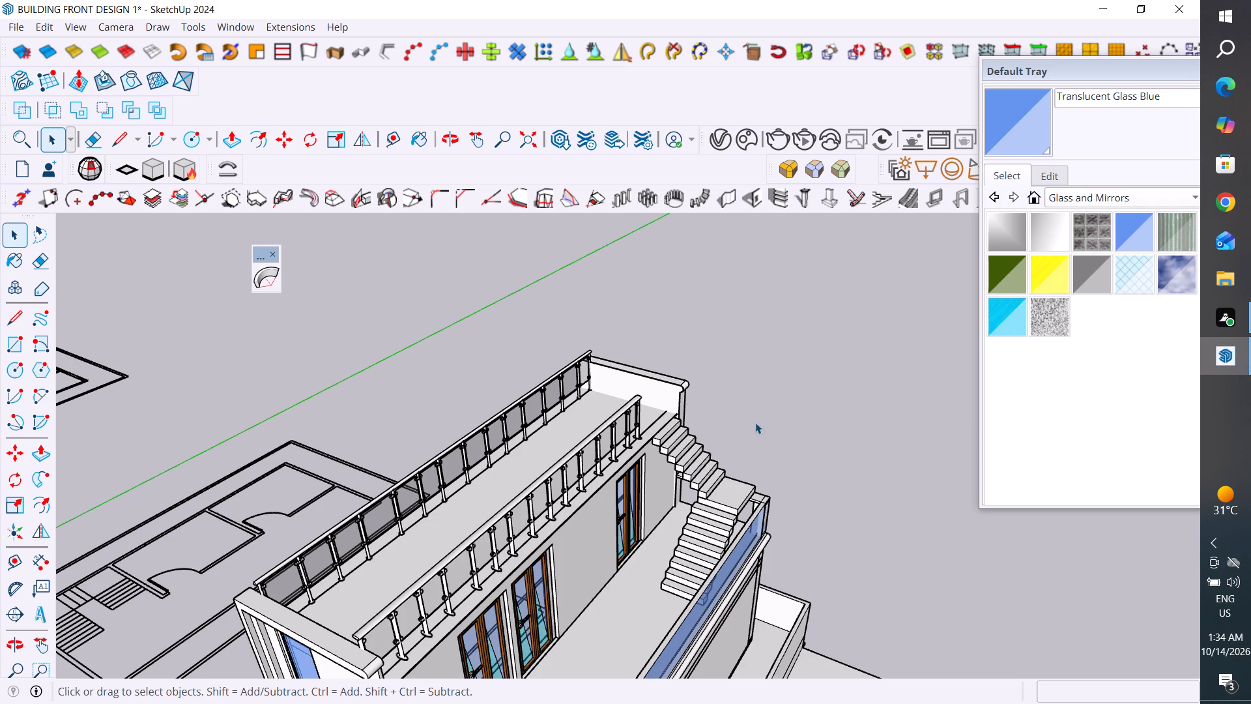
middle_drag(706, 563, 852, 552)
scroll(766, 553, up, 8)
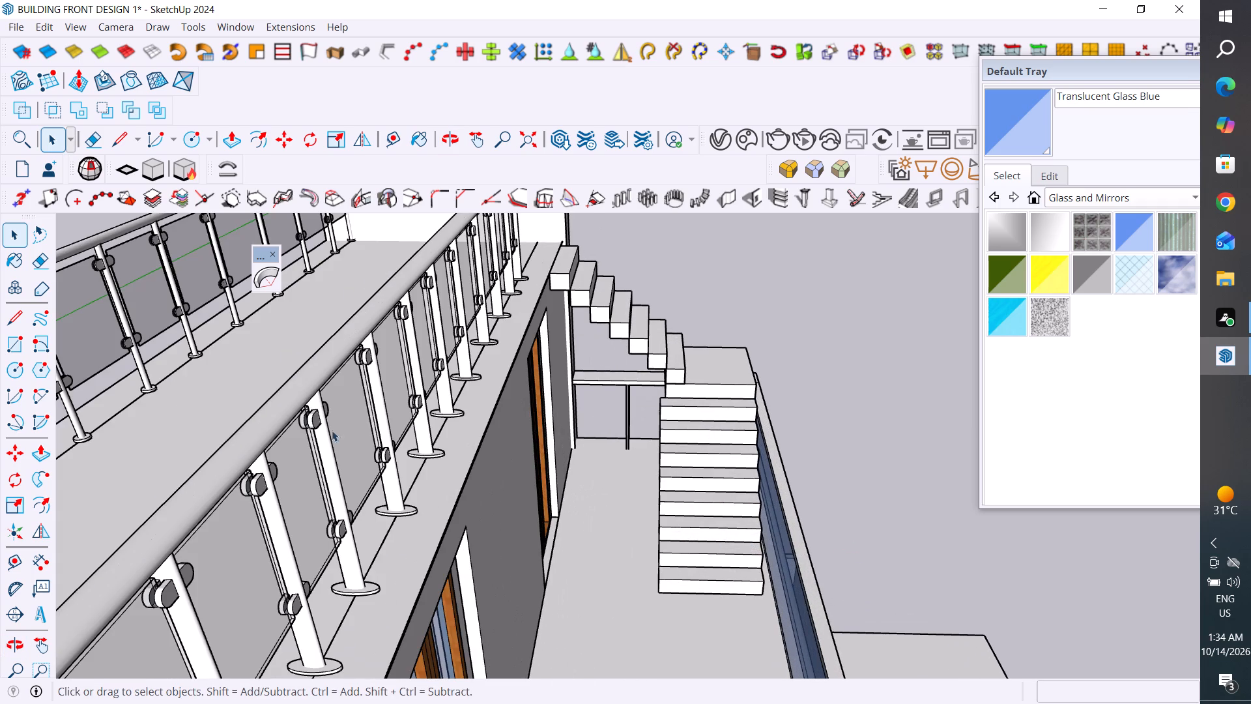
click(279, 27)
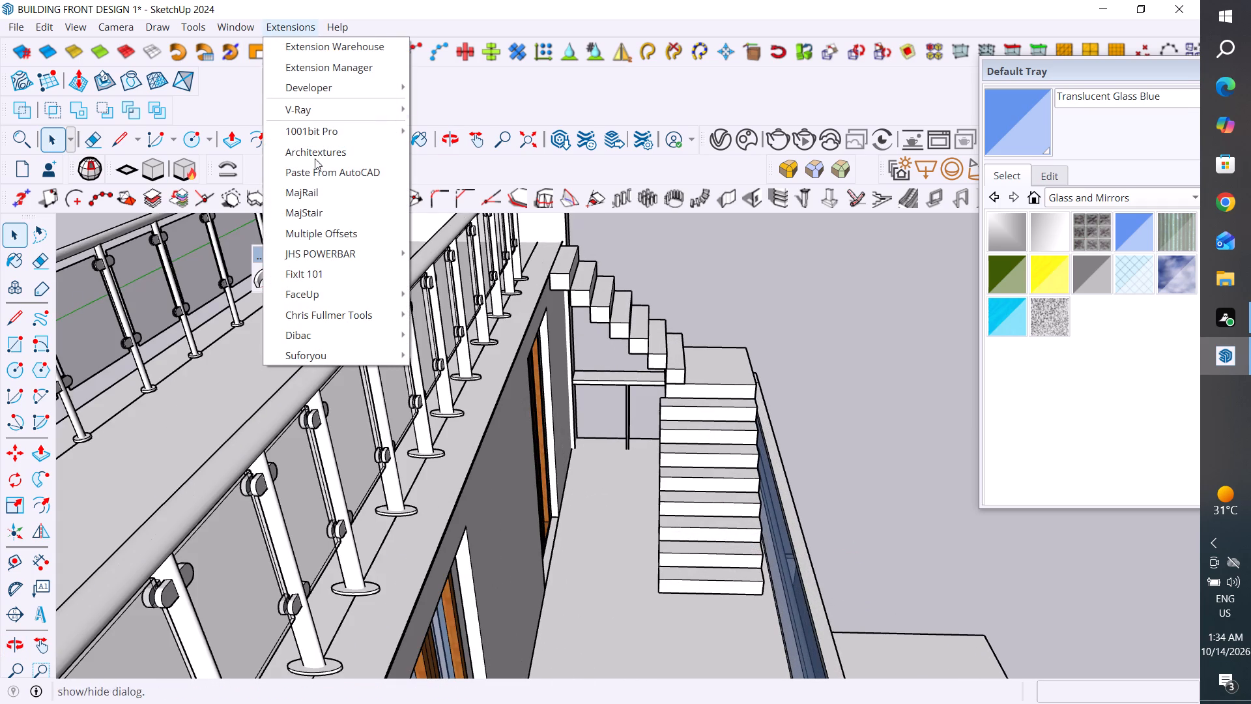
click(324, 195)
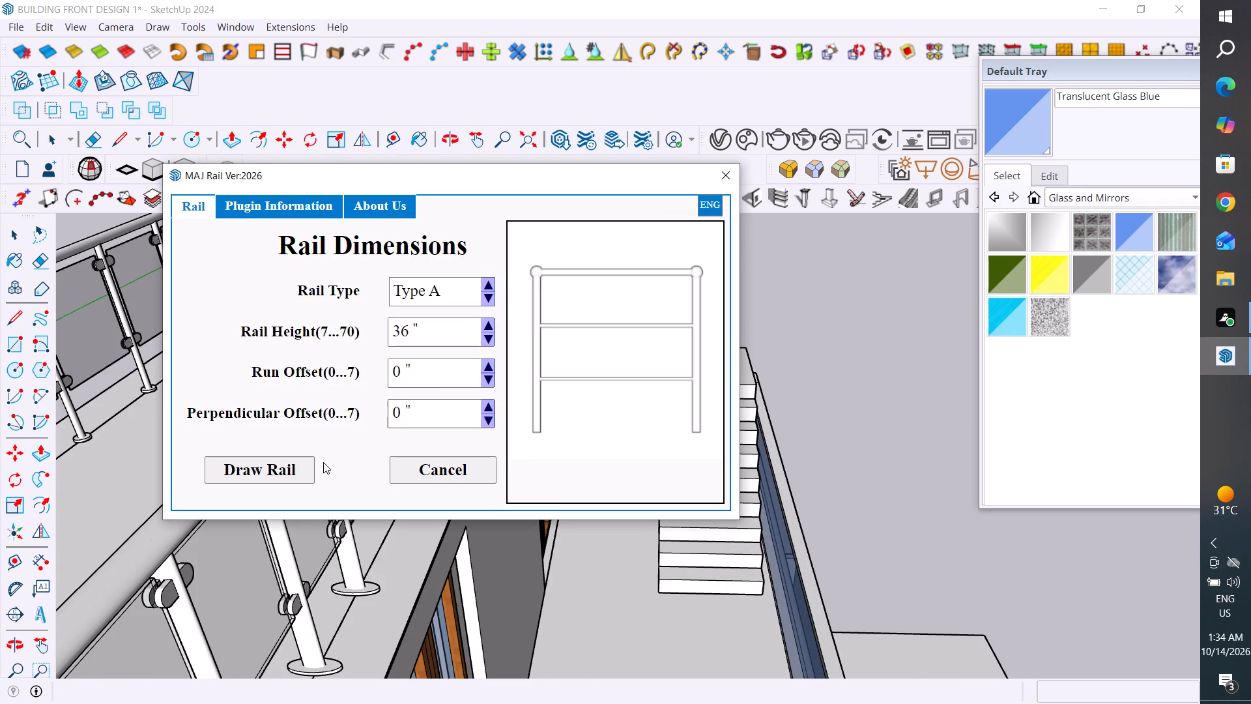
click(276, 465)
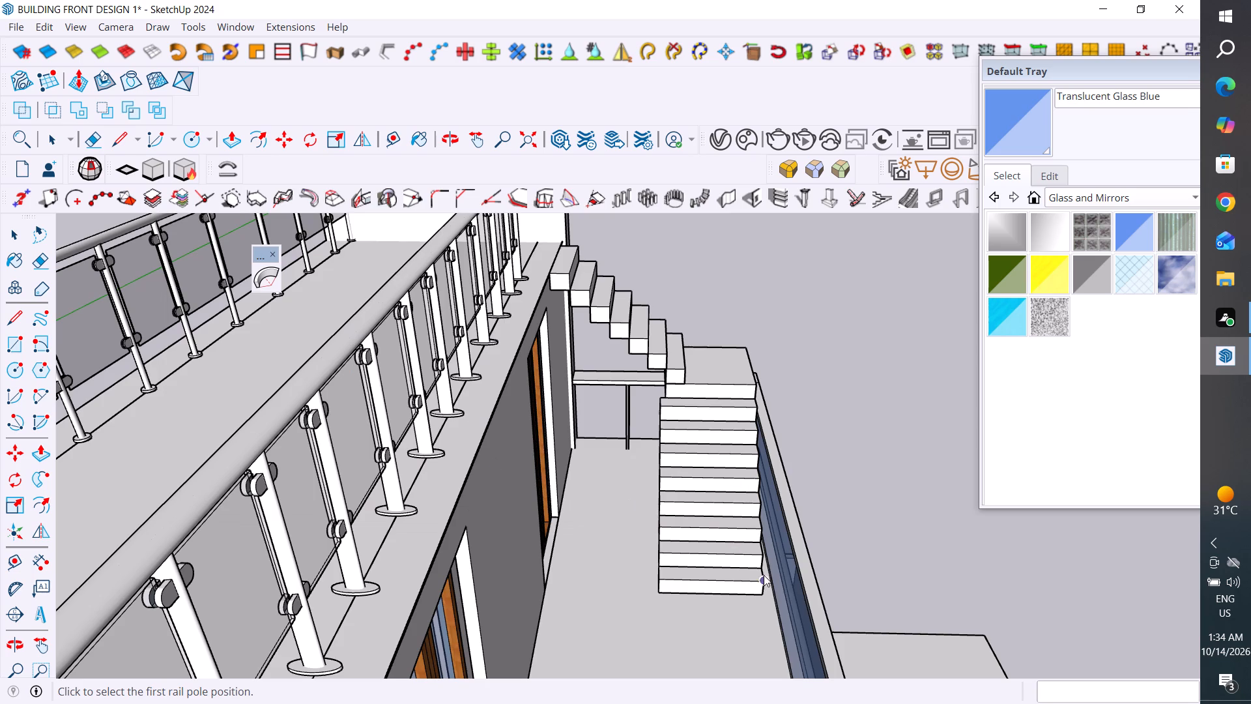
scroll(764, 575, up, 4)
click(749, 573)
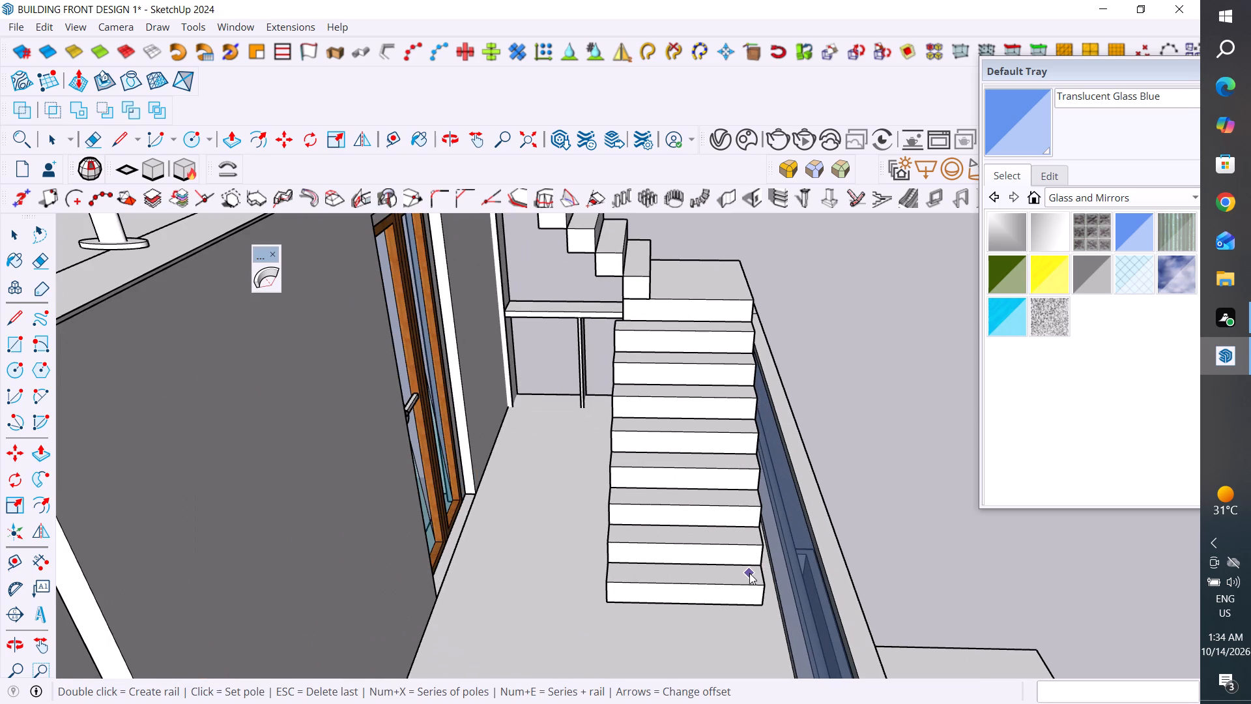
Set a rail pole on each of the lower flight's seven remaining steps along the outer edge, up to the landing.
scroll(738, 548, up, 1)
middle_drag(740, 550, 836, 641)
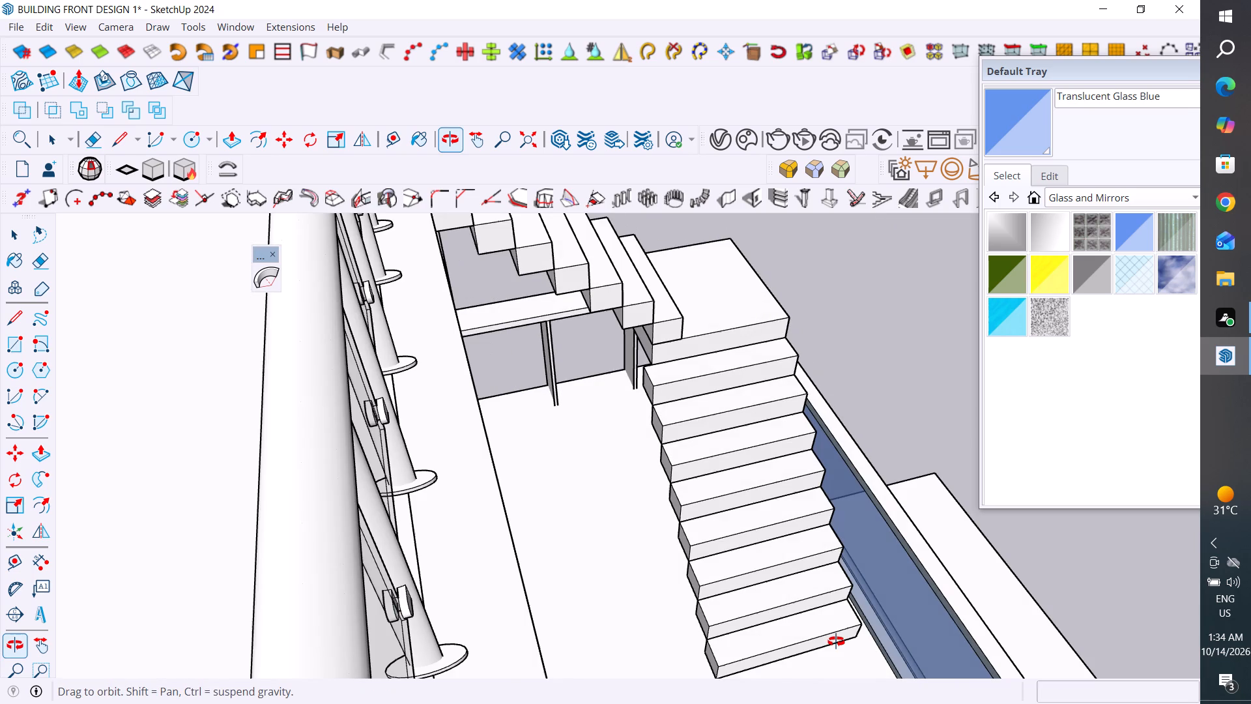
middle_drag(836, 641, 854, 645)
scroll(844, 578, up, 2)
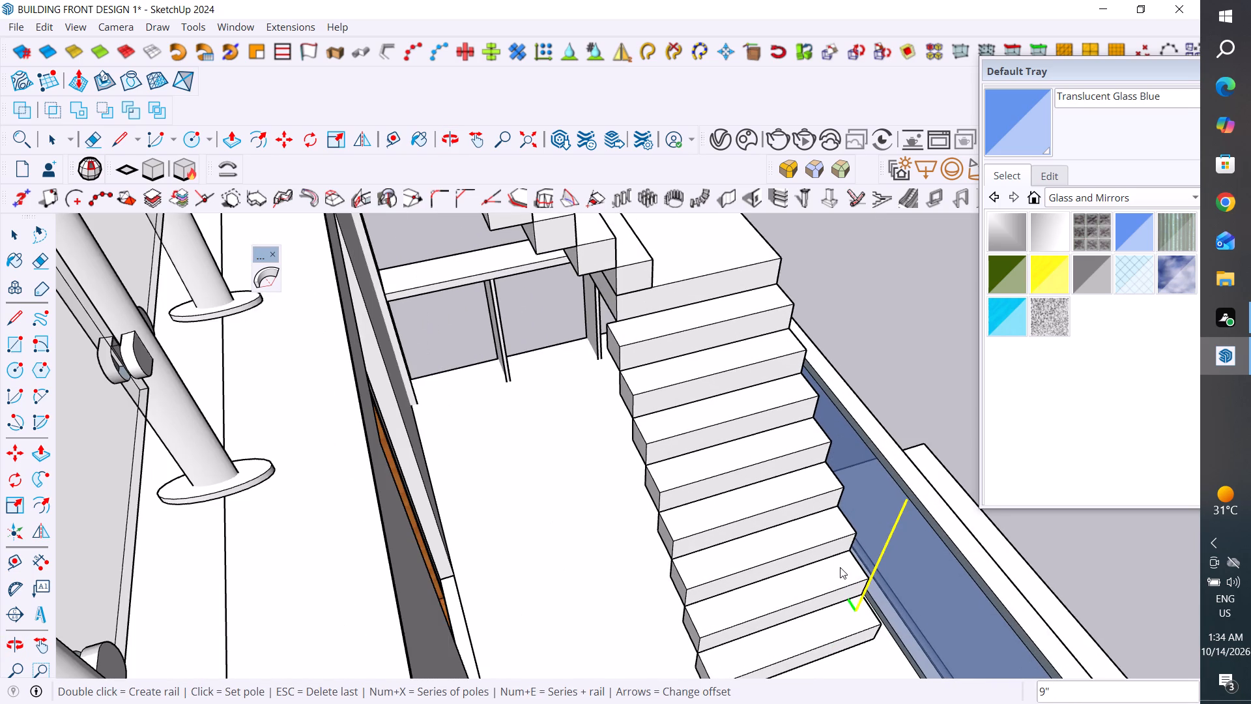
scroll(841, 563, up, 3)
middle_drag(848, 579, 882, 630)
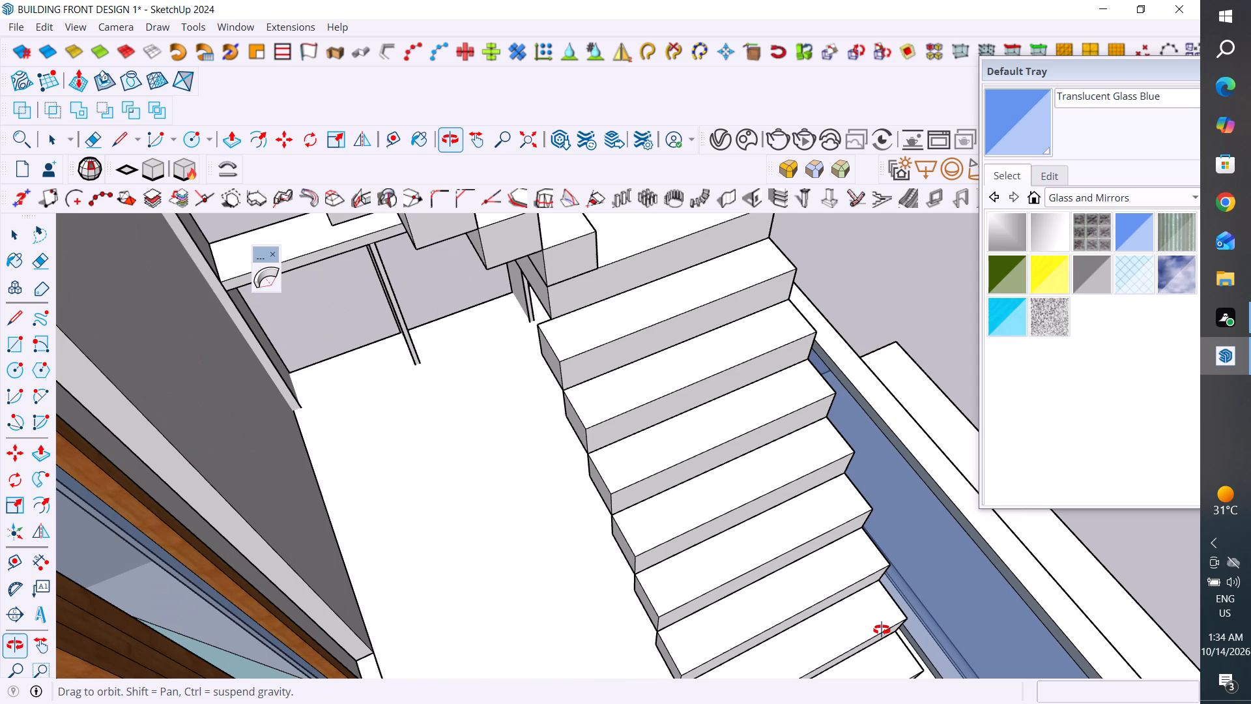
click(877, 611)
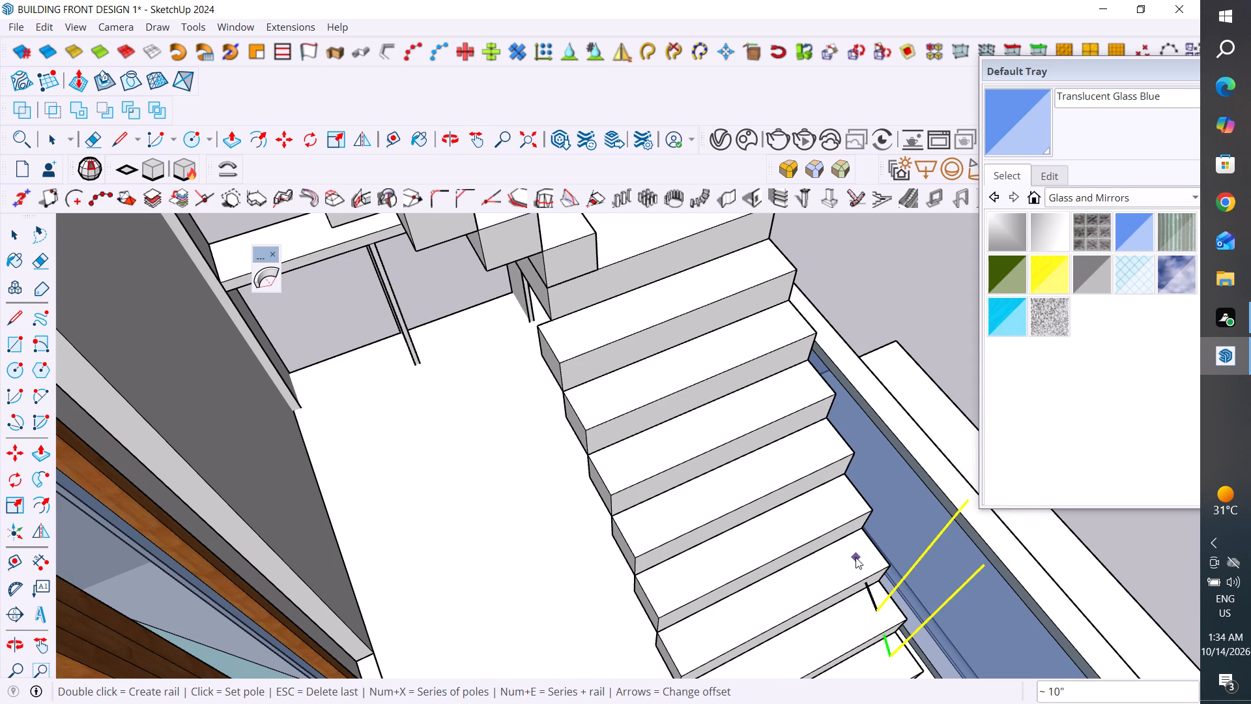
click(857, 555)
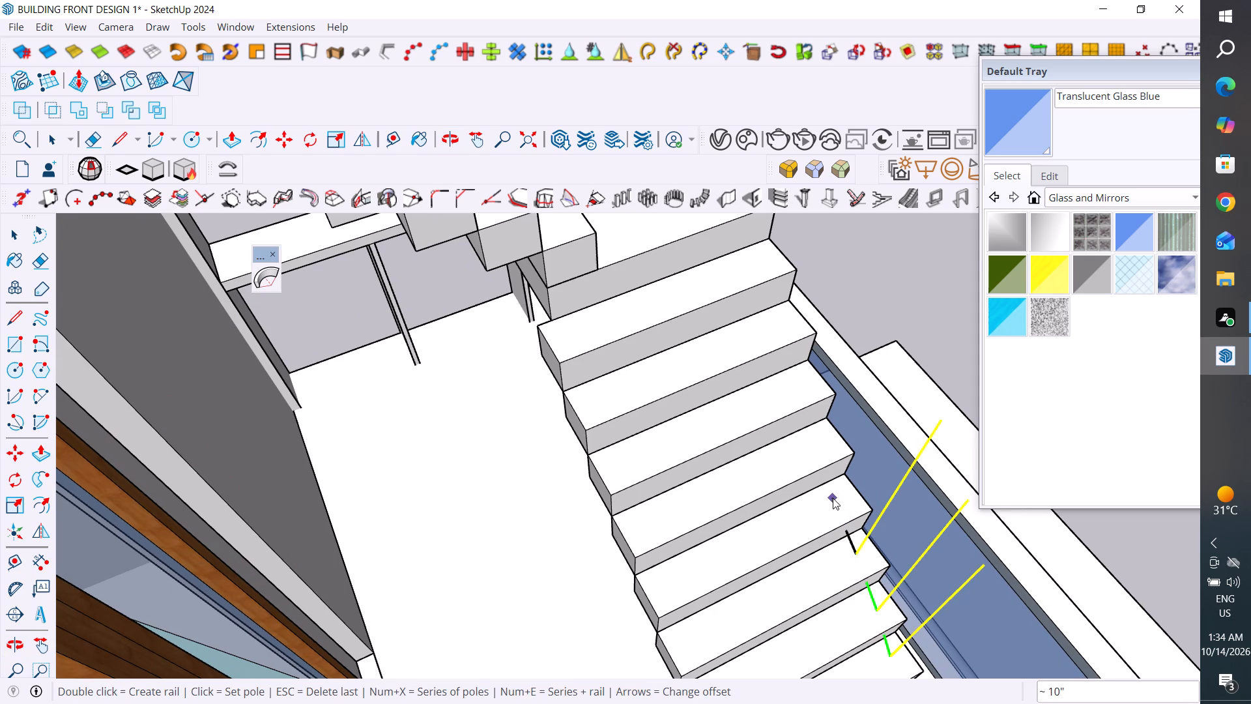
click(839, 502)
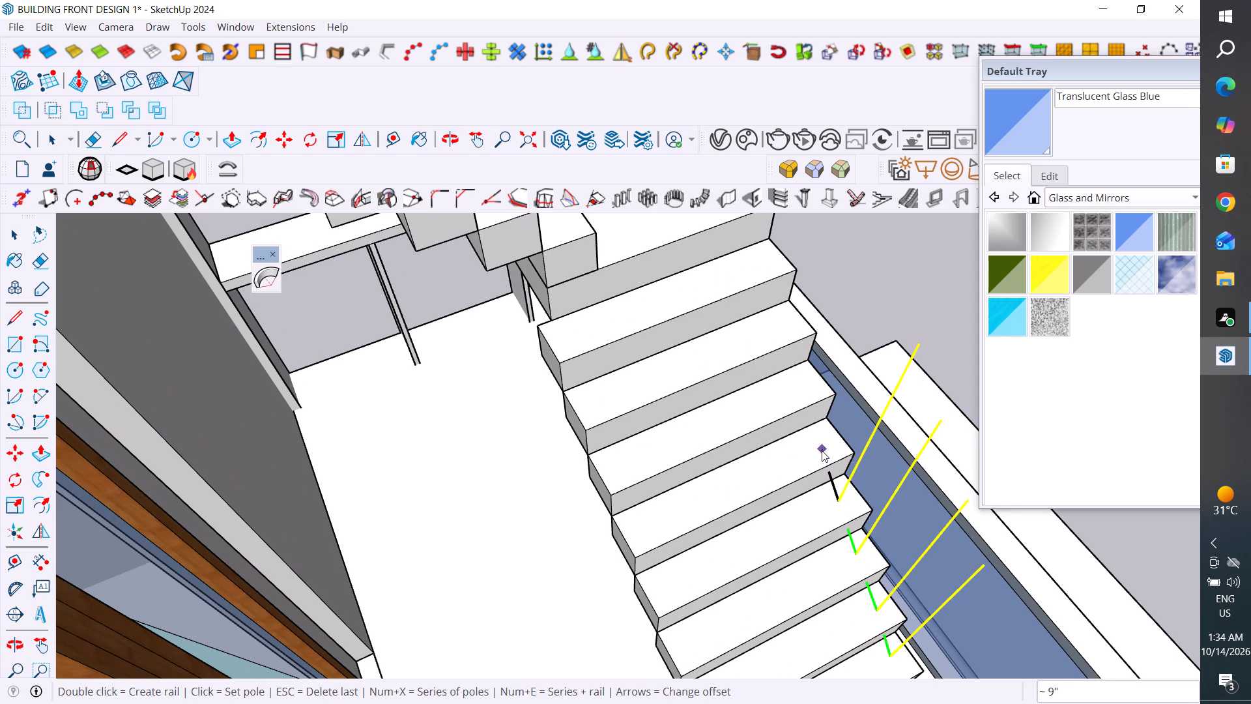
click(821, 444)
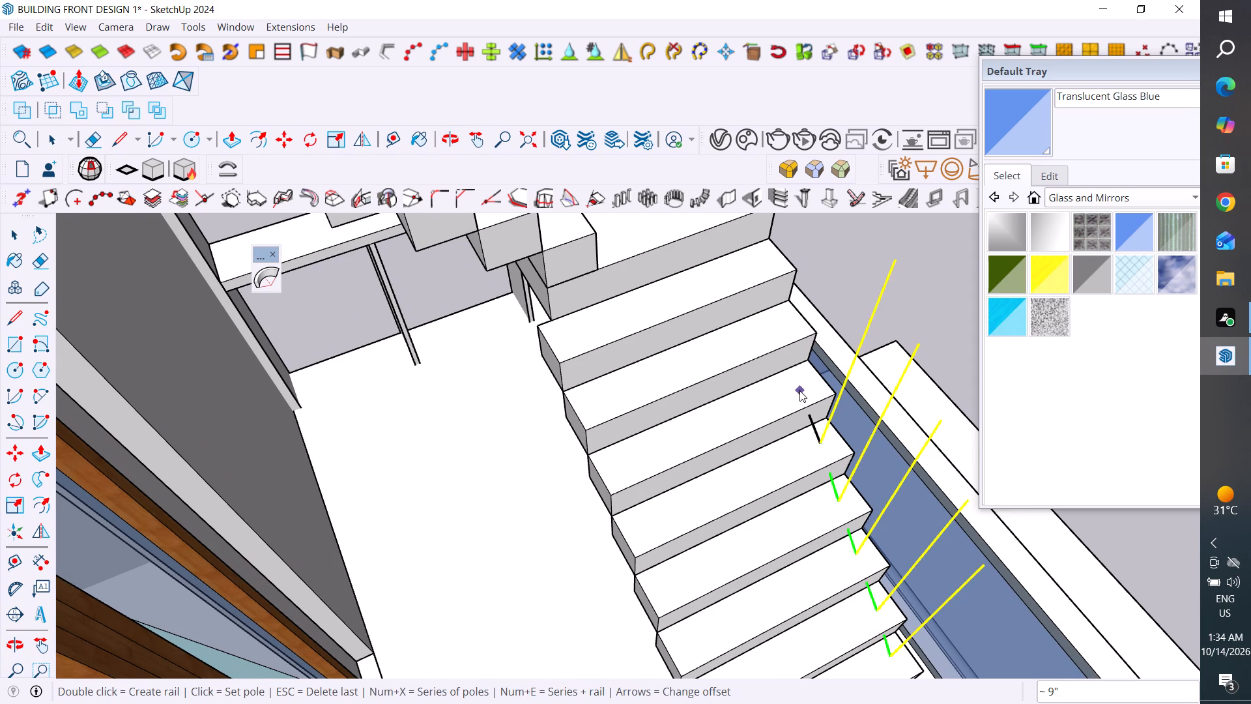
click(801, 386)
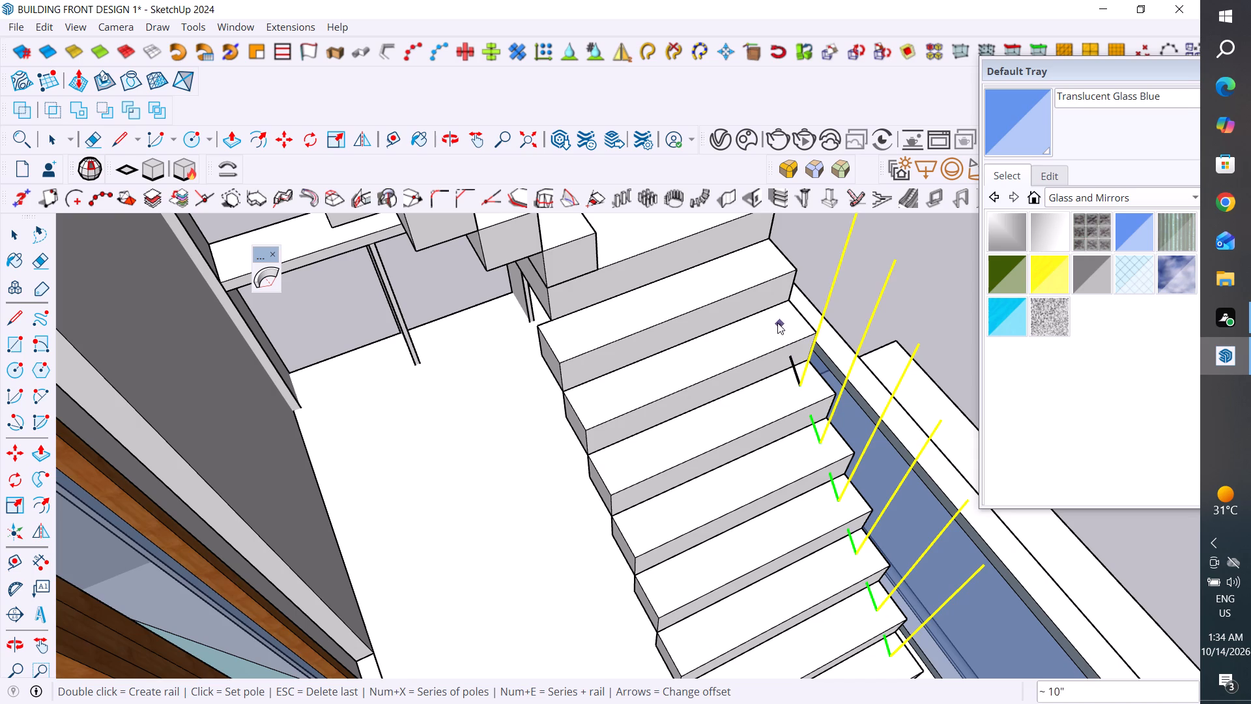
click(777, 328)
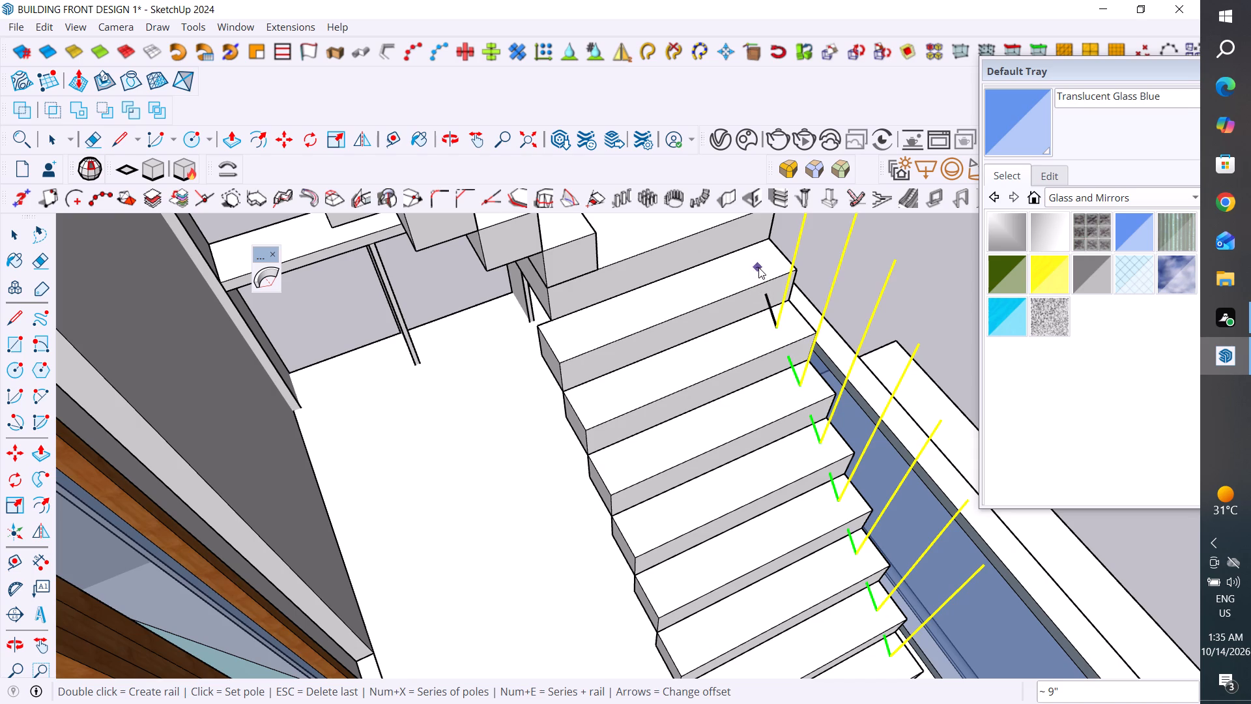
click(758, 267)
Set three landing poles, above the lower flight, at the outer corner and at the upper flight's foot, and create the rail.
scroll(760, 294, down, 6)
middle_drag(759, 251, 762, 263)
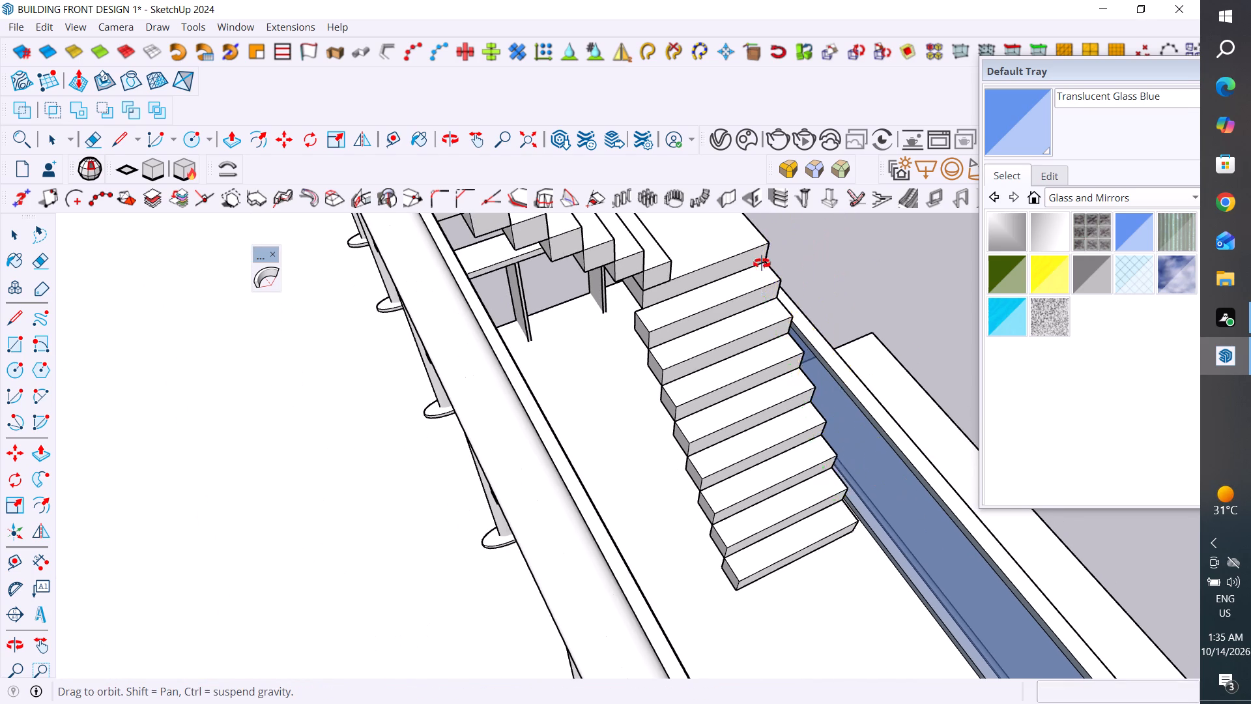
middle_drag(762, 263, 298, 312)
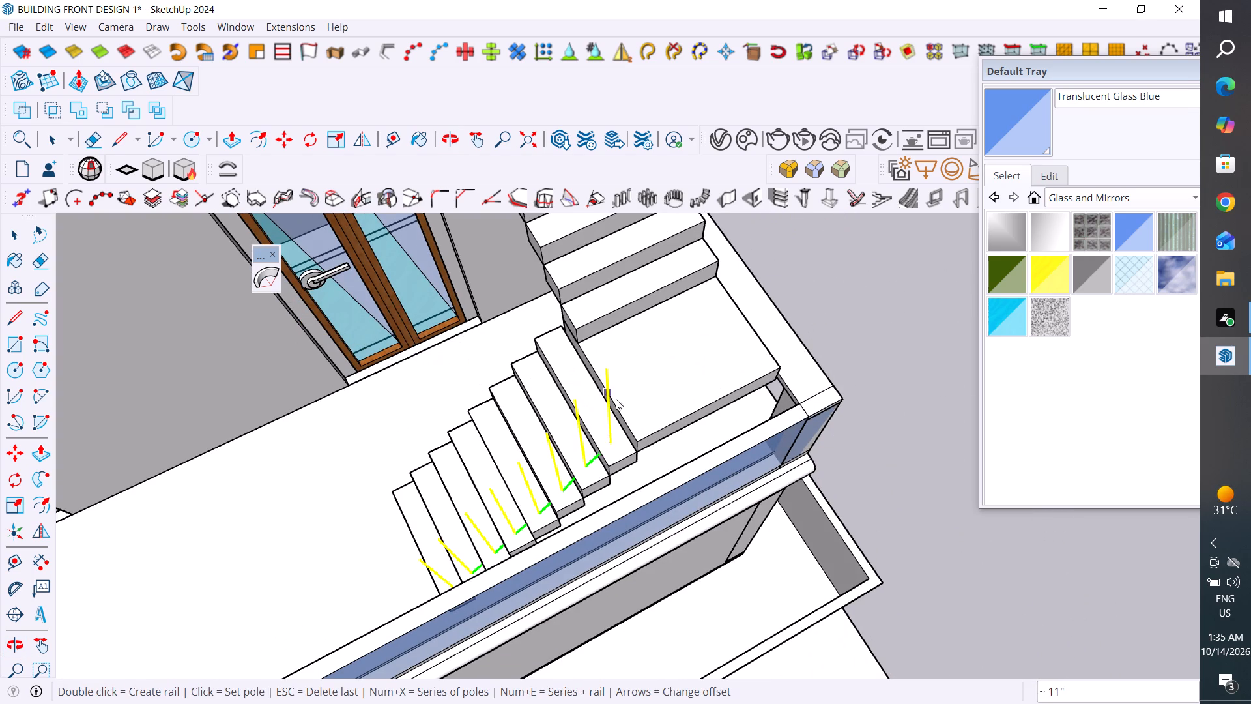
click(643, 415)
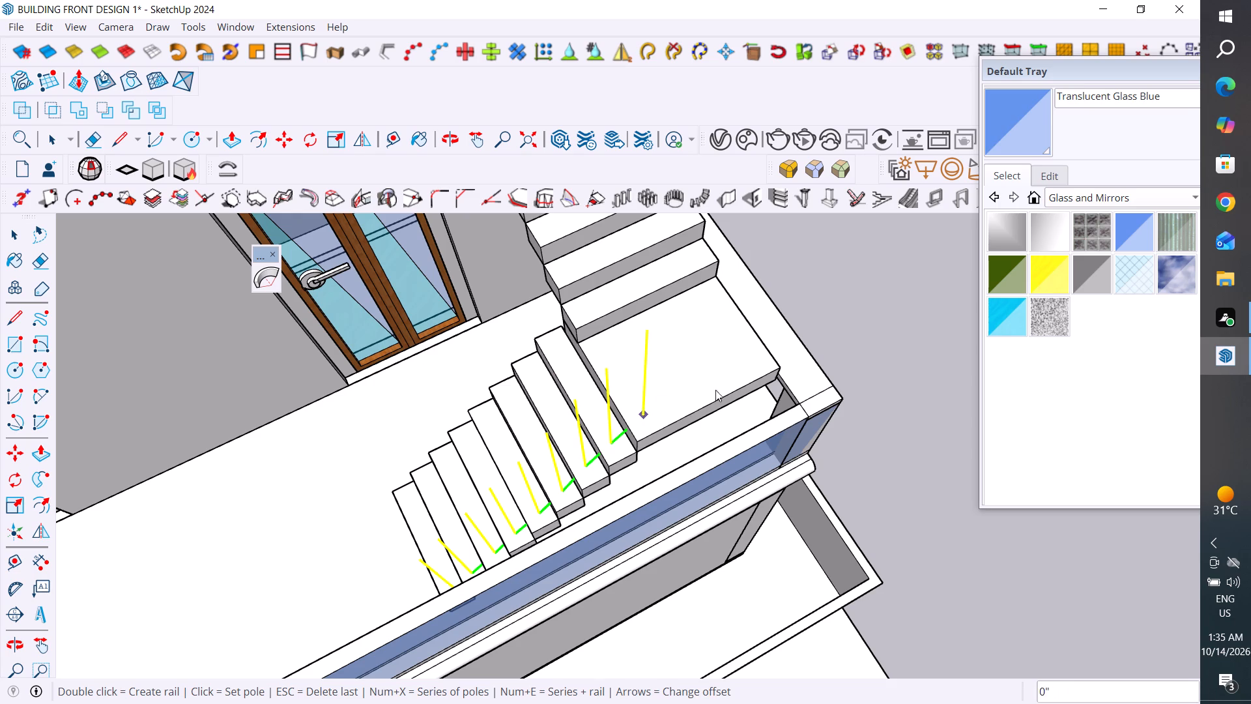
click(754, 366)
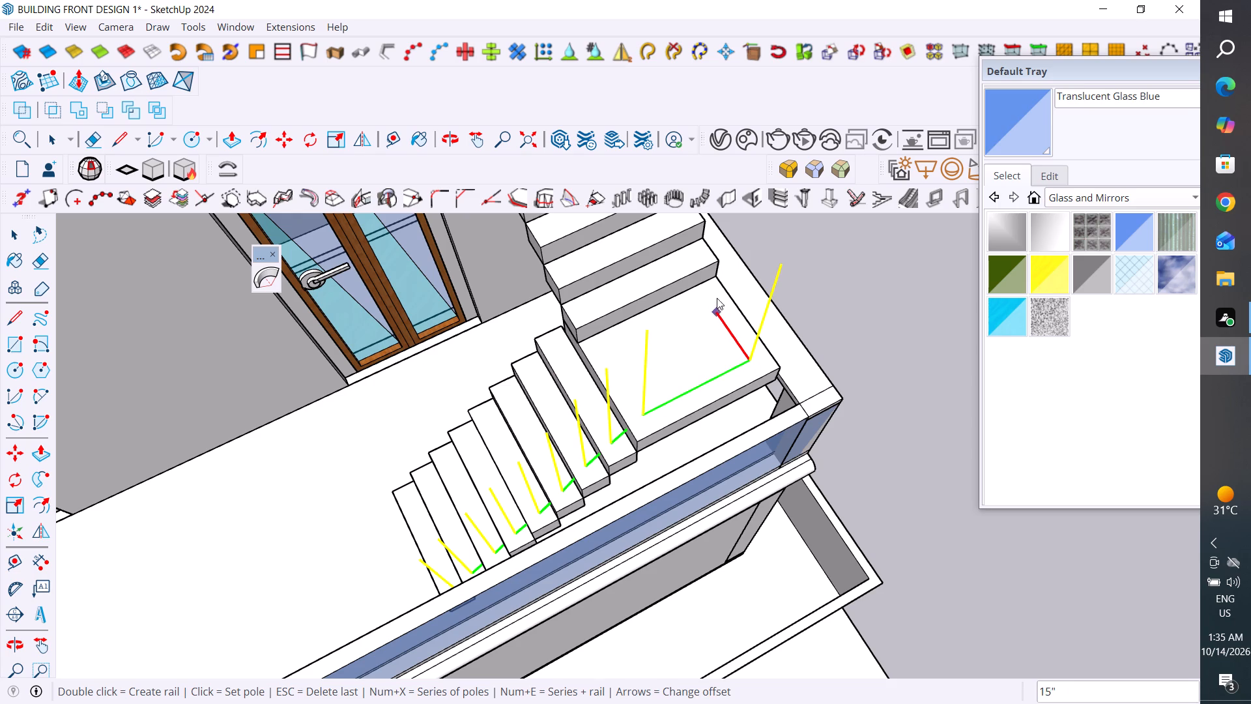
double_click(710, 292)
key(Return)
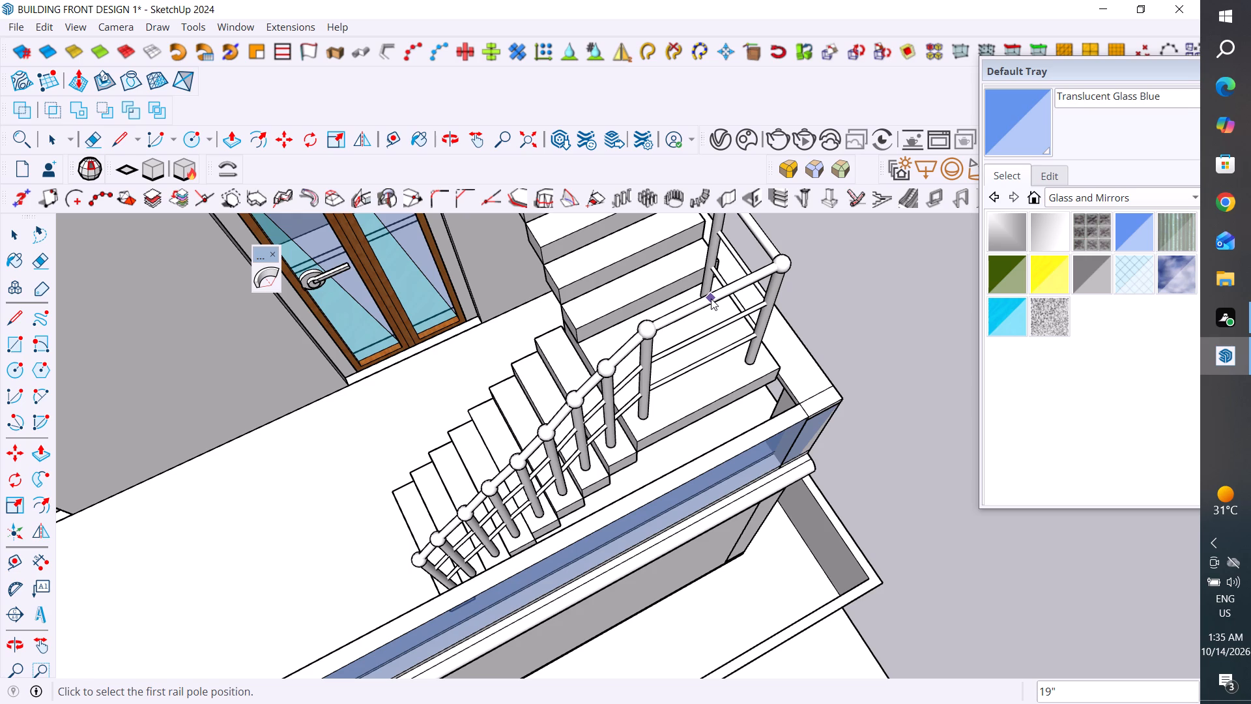
Examine the stair railing in relation to the balcony and roof from several sides of the building.
scroll(782, 400, down, 6)
middle_drag(766, 445, 942, 390)
scroll(669, 497, down, 4)
middle_drag(696, 478, 738, 312)
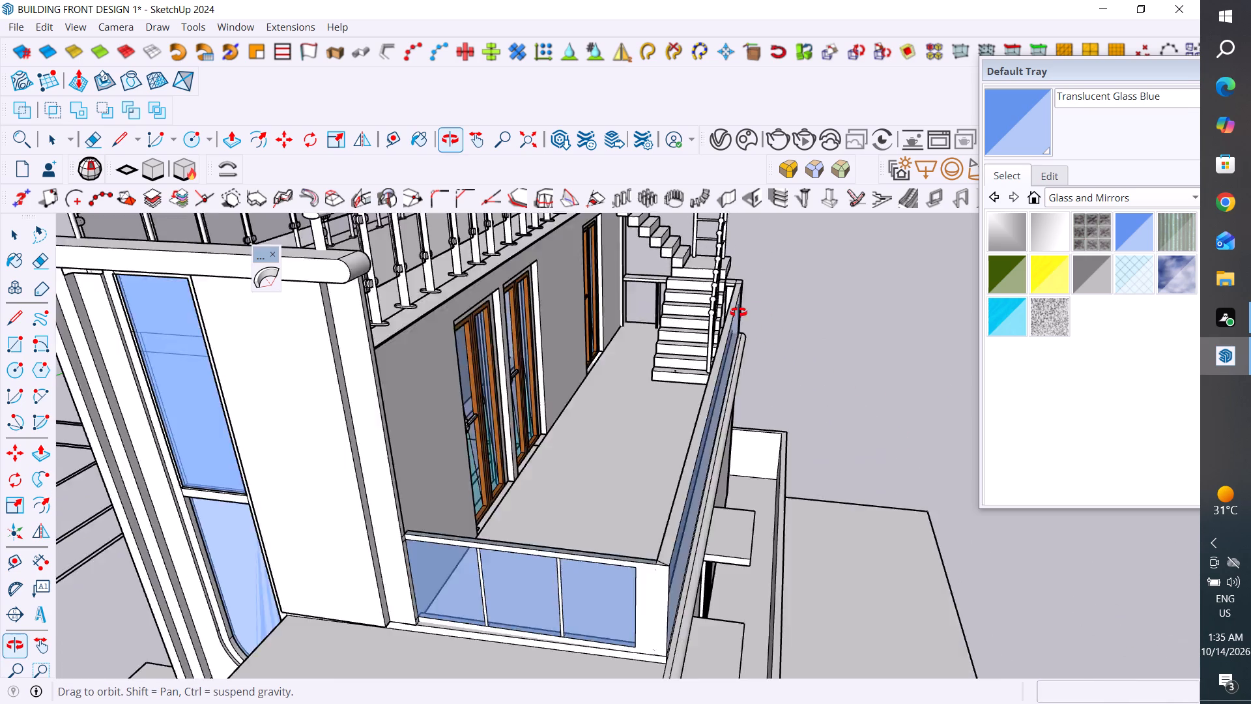
middle_drag(738, 312, 342, 385)
scroll(704, 501, down, 5)
middle_drag(630, 537, 761, 469)
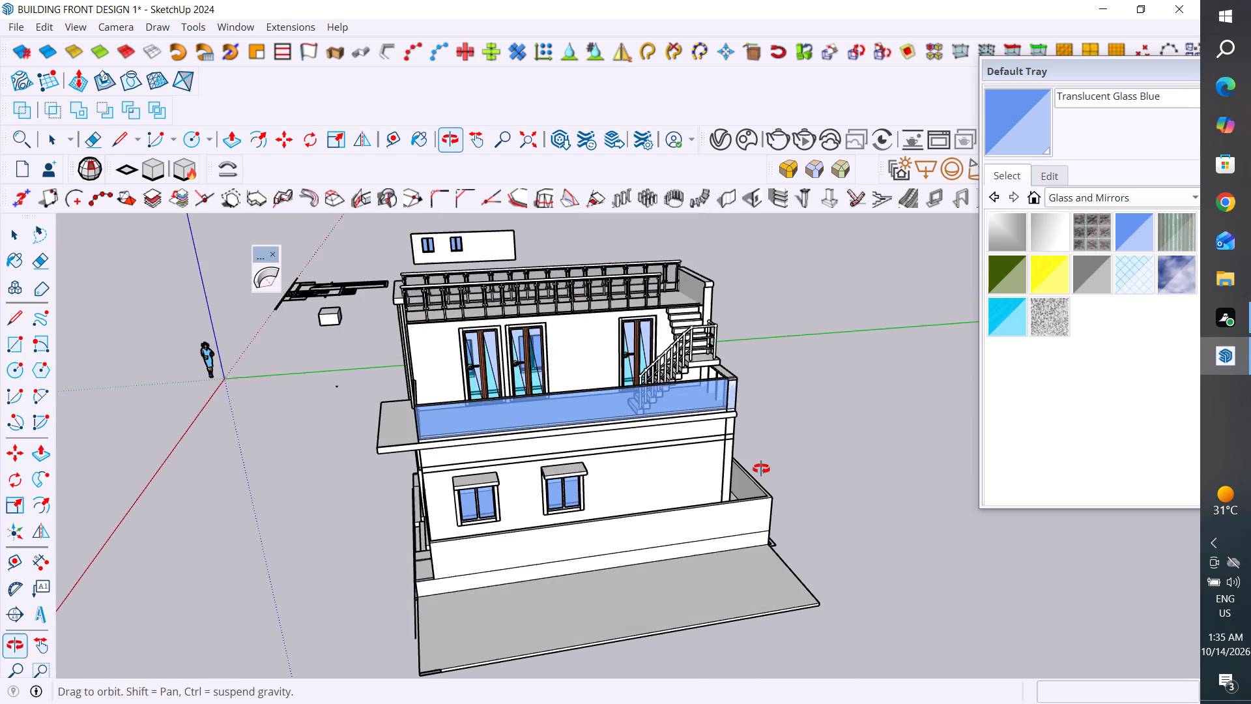
middle_drag(761, 469, 927, 582)
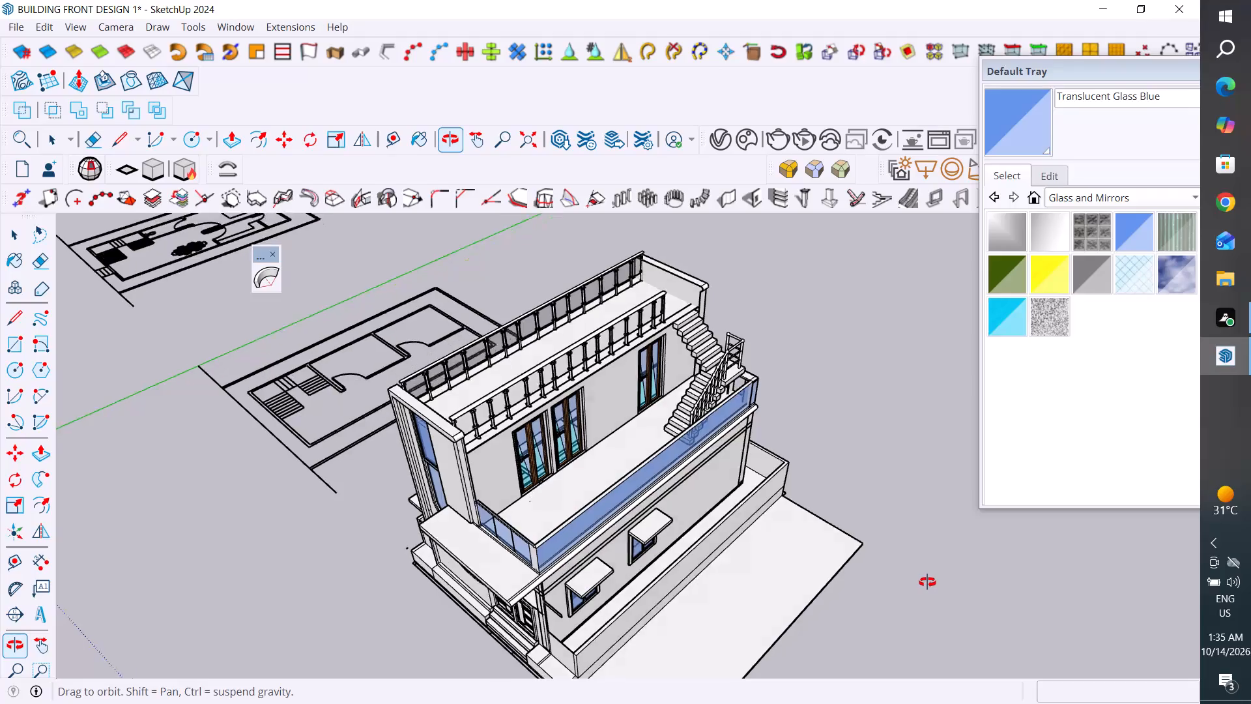
middle_drag(927, 582, 928, 585)
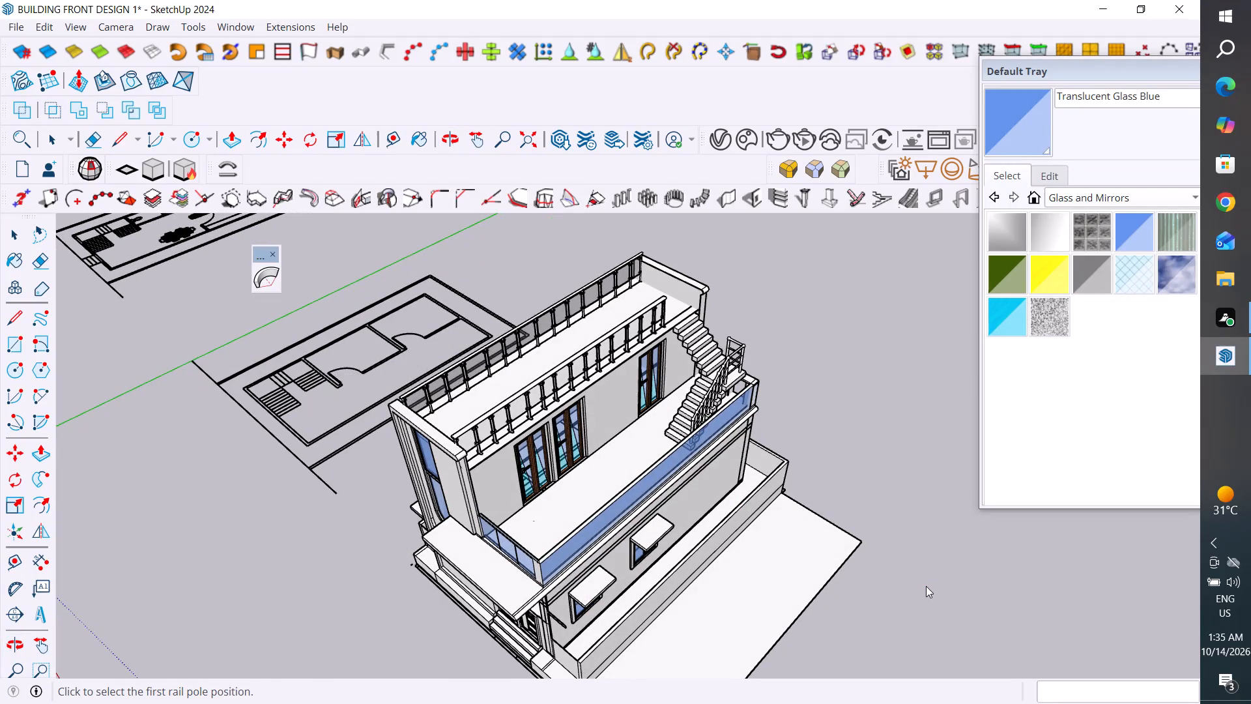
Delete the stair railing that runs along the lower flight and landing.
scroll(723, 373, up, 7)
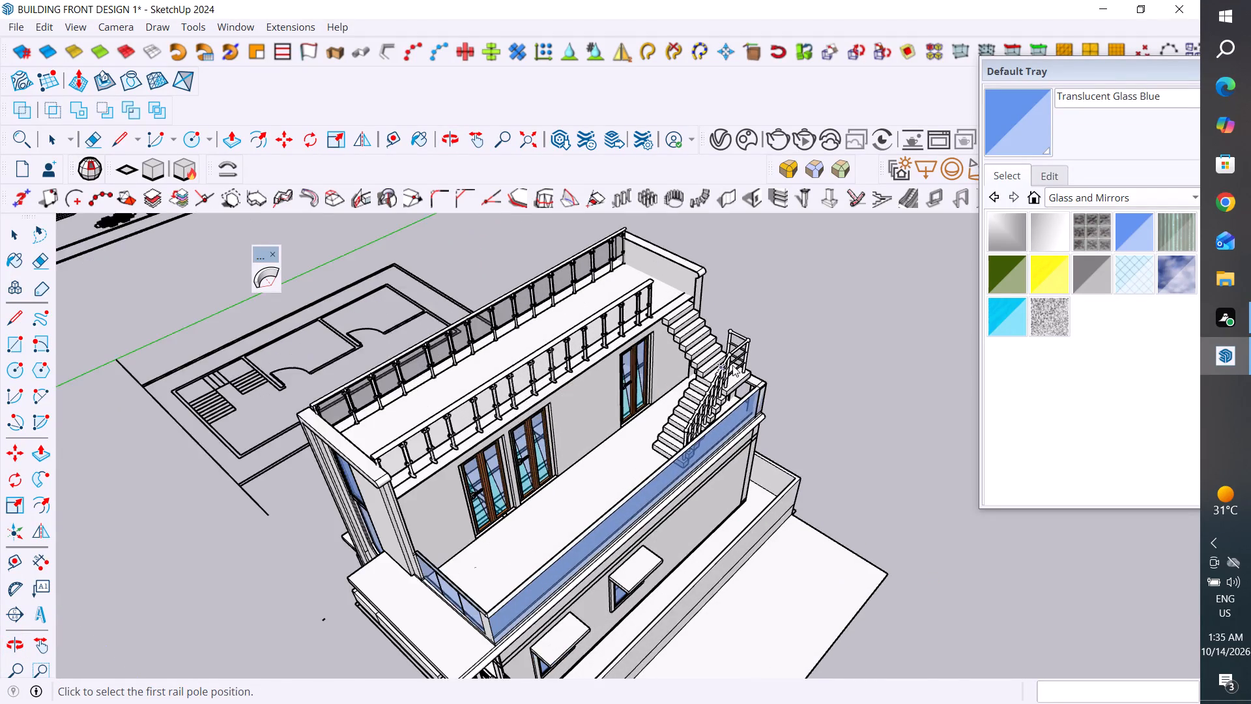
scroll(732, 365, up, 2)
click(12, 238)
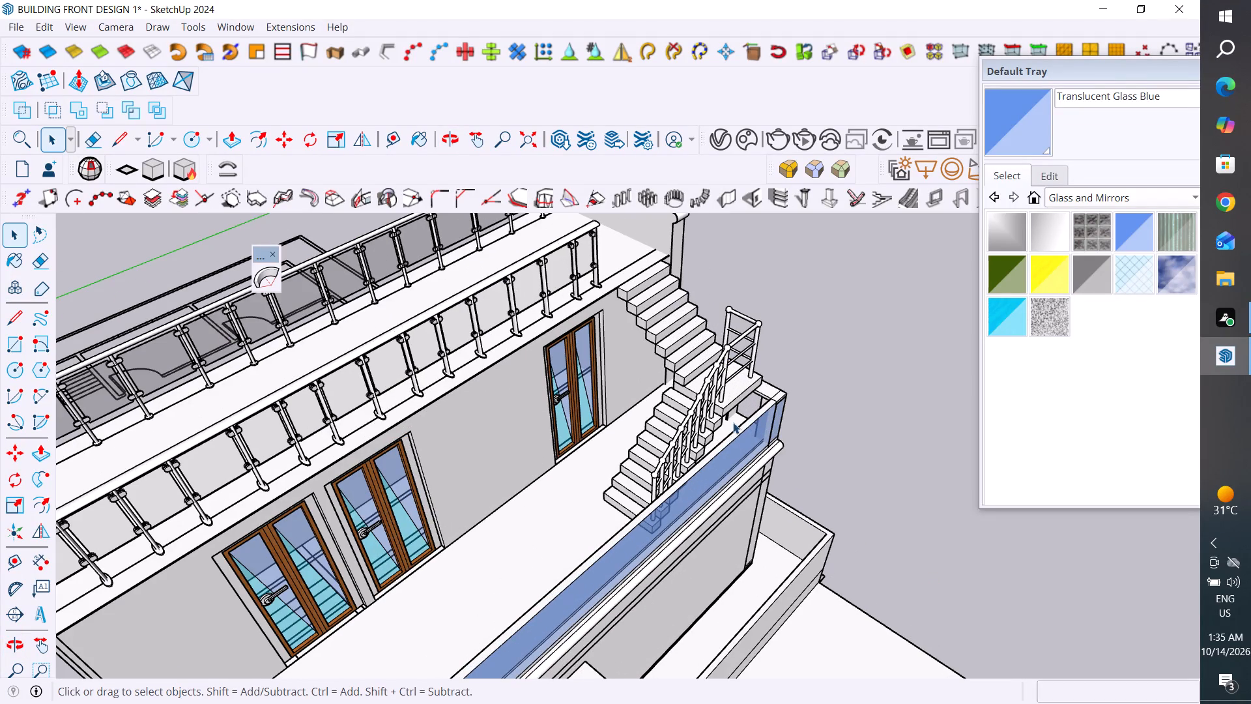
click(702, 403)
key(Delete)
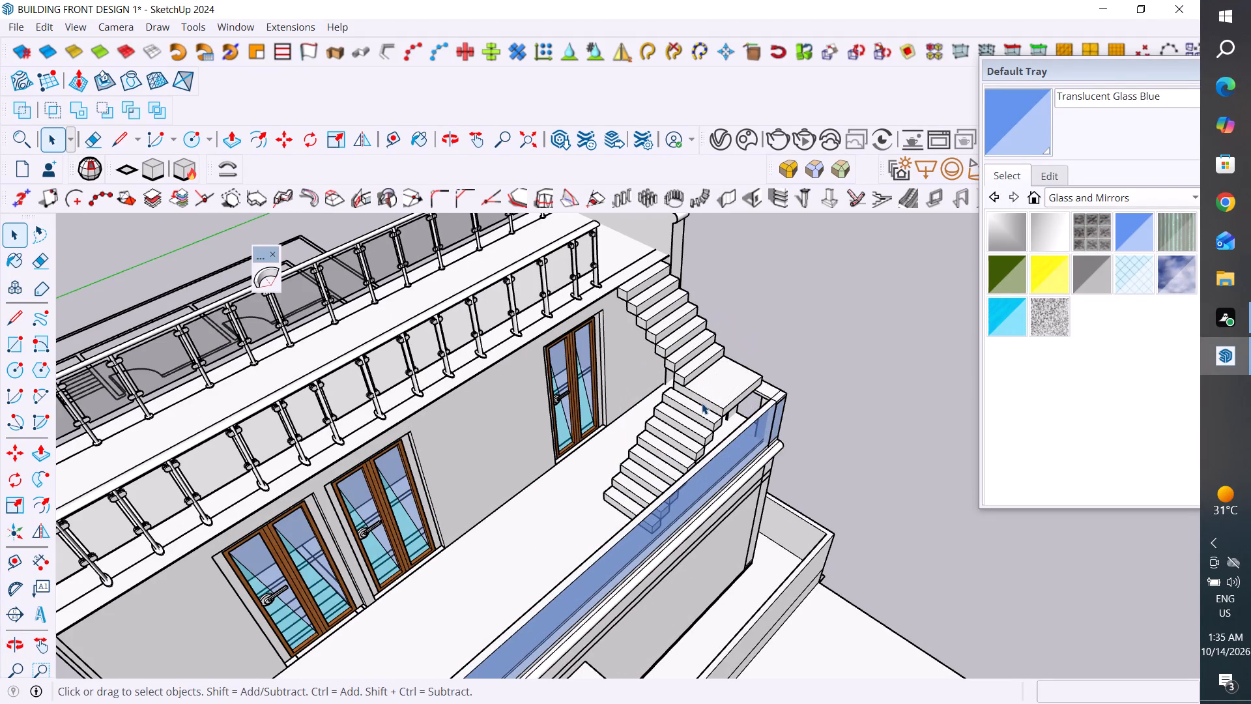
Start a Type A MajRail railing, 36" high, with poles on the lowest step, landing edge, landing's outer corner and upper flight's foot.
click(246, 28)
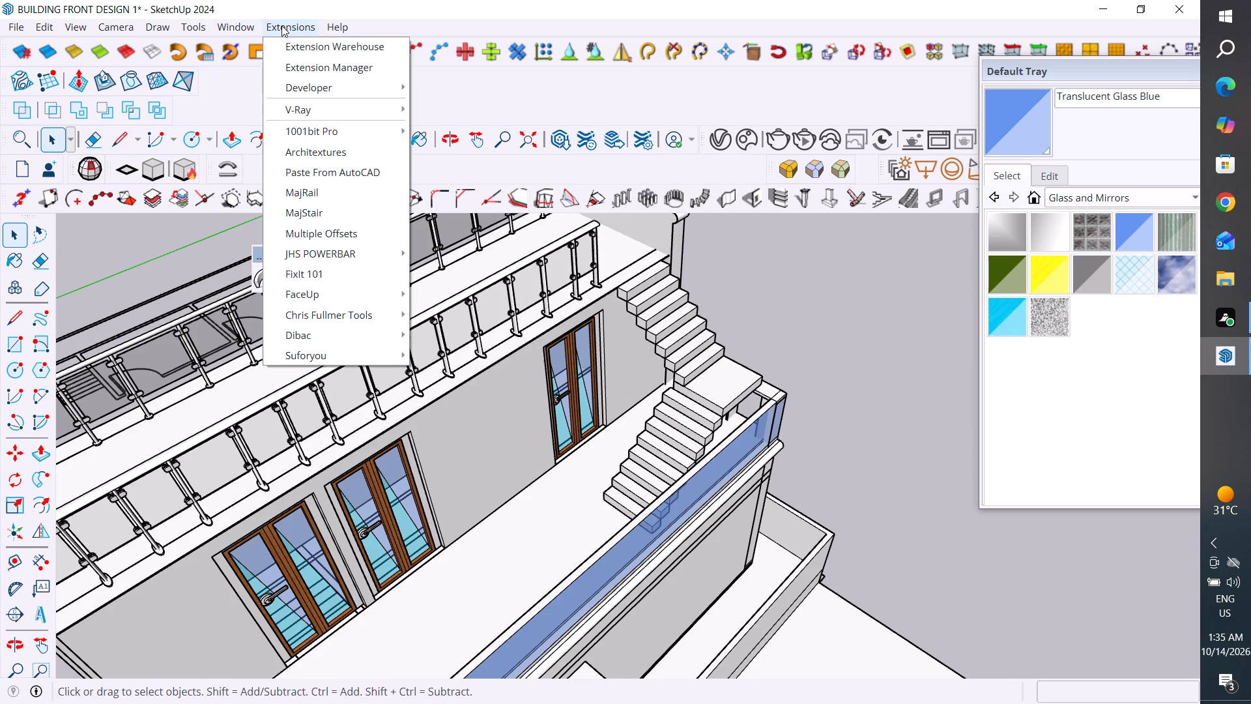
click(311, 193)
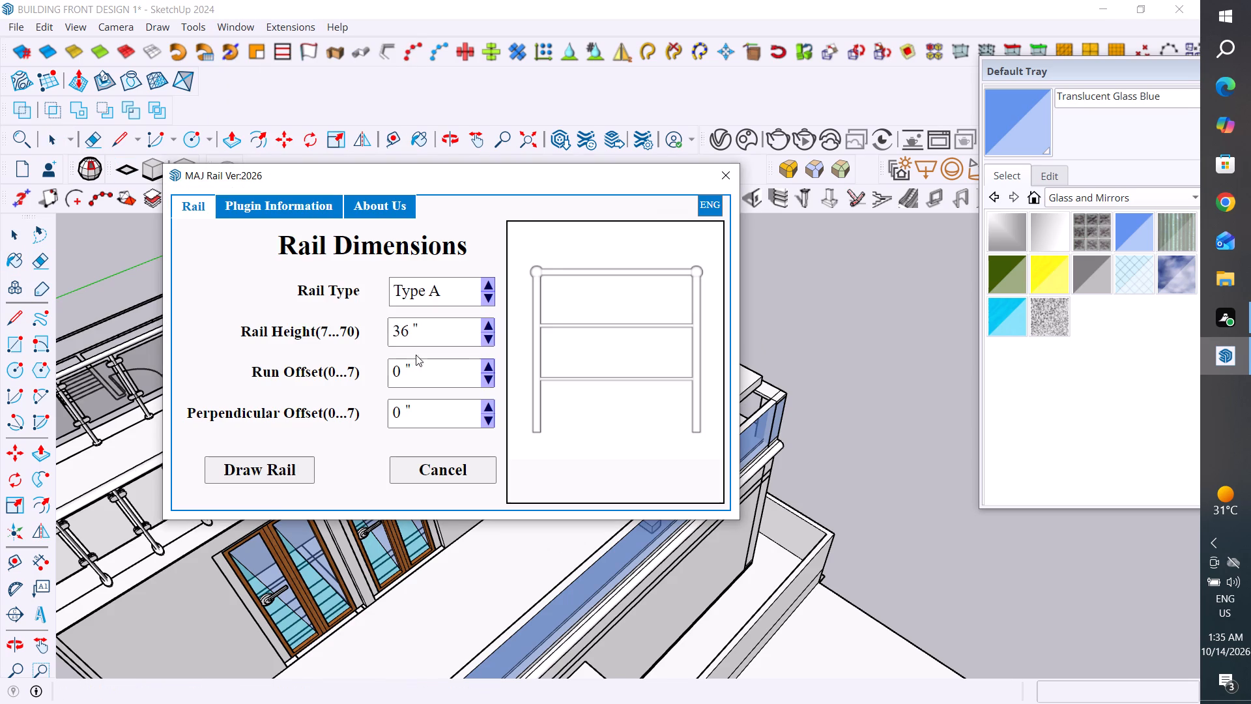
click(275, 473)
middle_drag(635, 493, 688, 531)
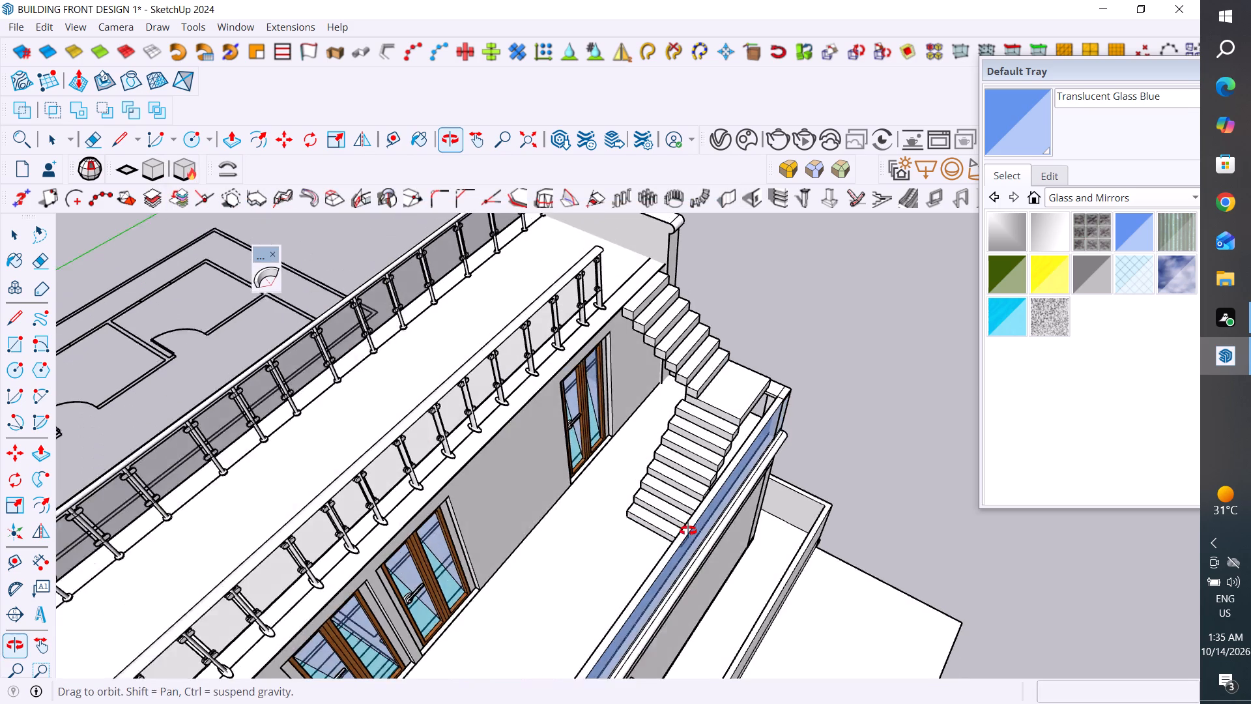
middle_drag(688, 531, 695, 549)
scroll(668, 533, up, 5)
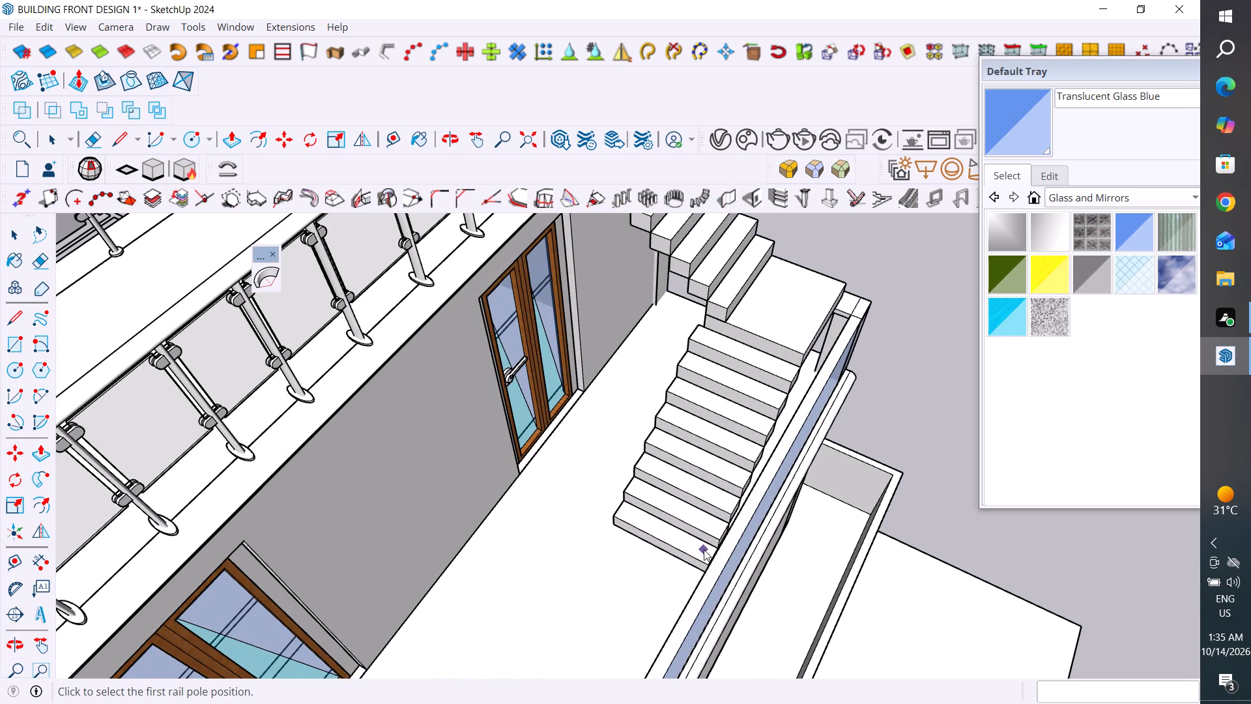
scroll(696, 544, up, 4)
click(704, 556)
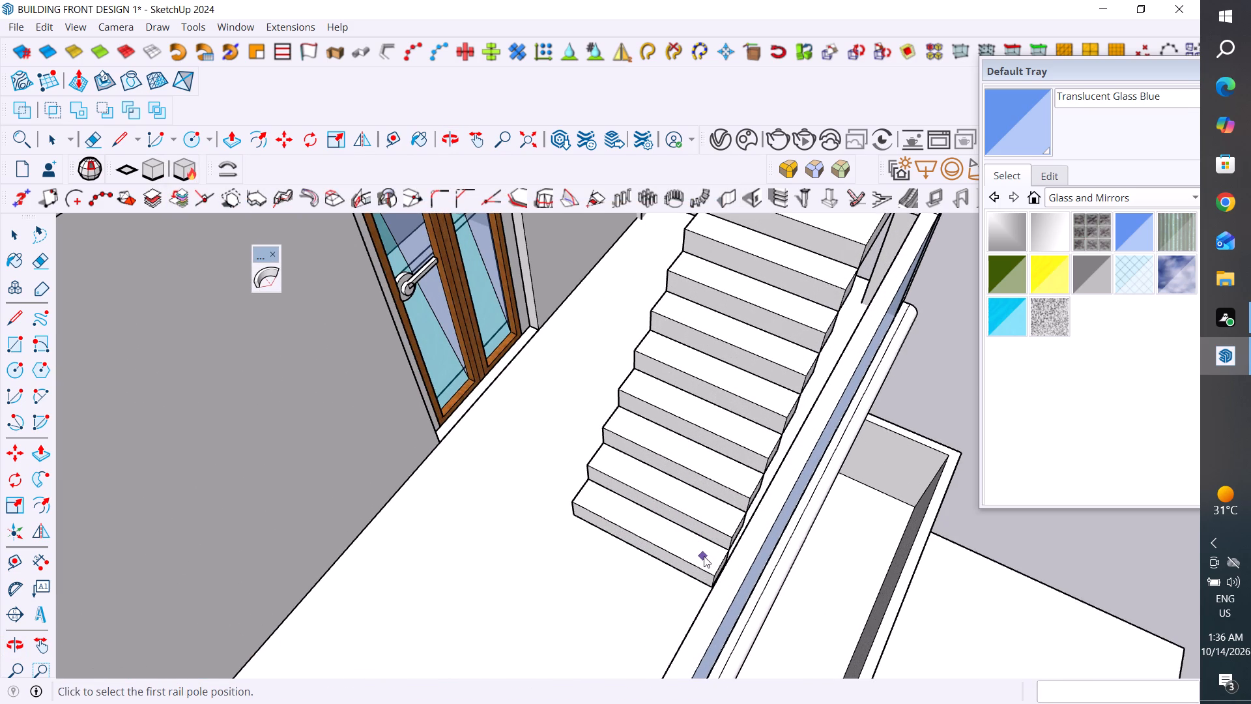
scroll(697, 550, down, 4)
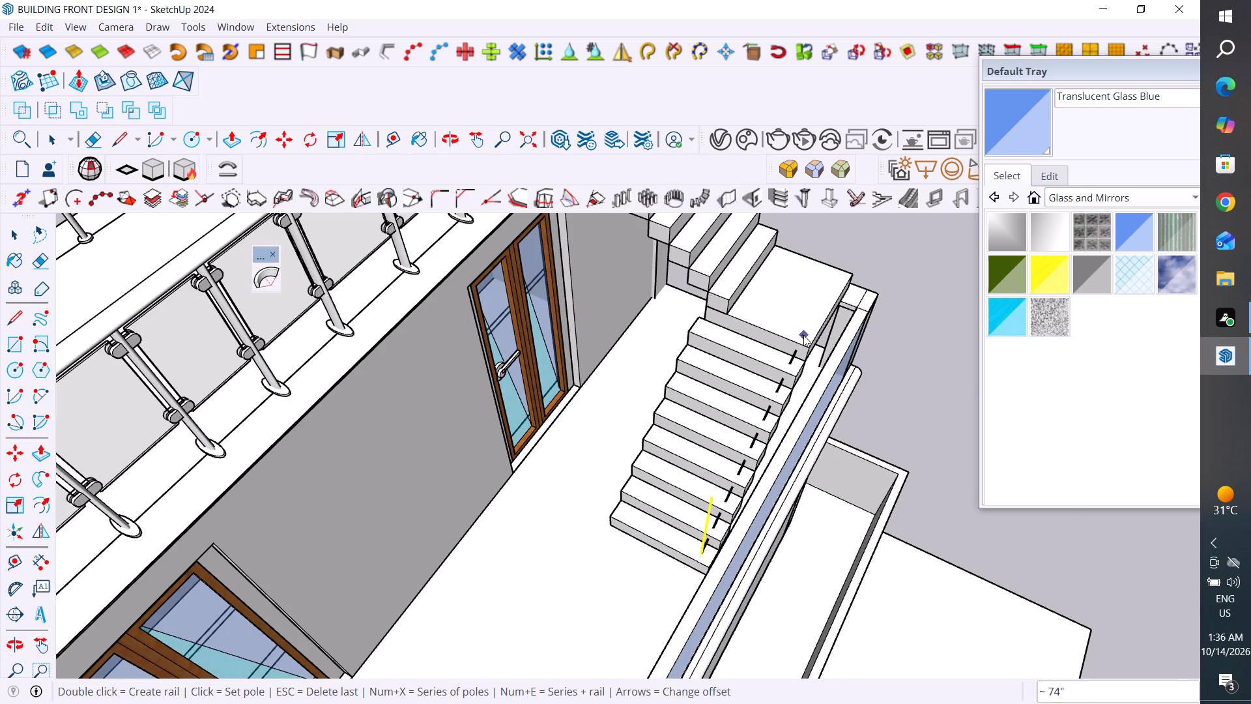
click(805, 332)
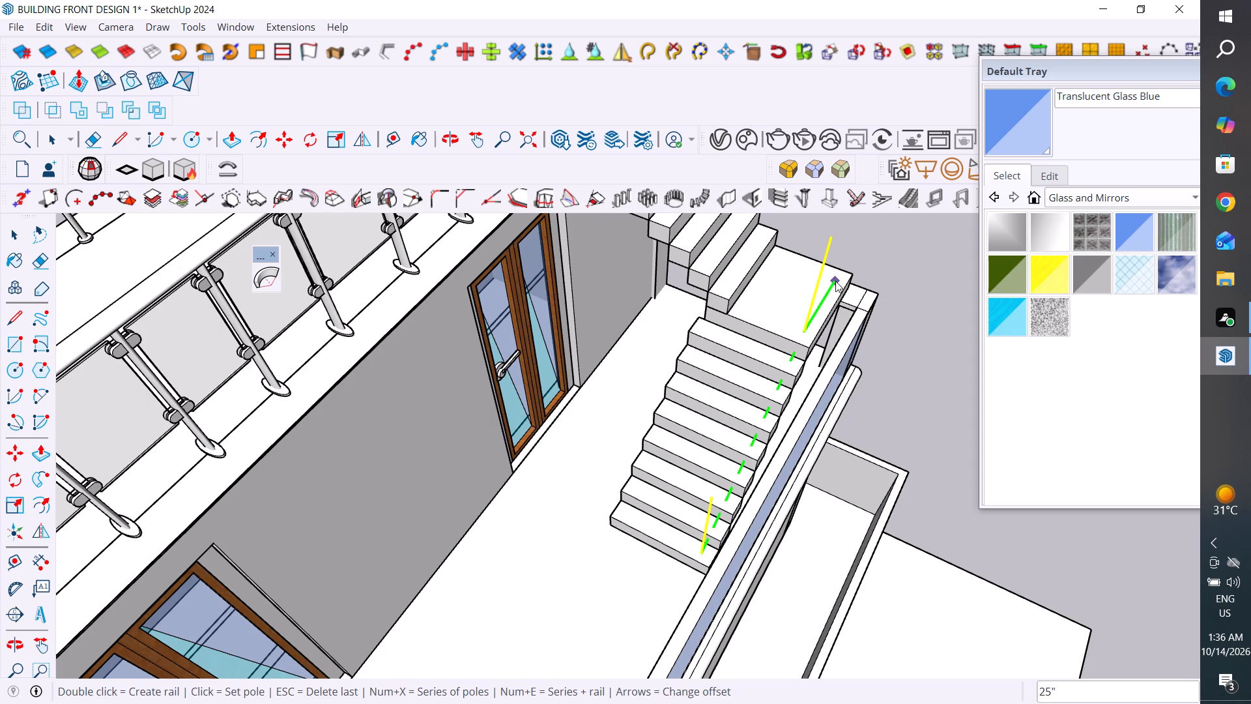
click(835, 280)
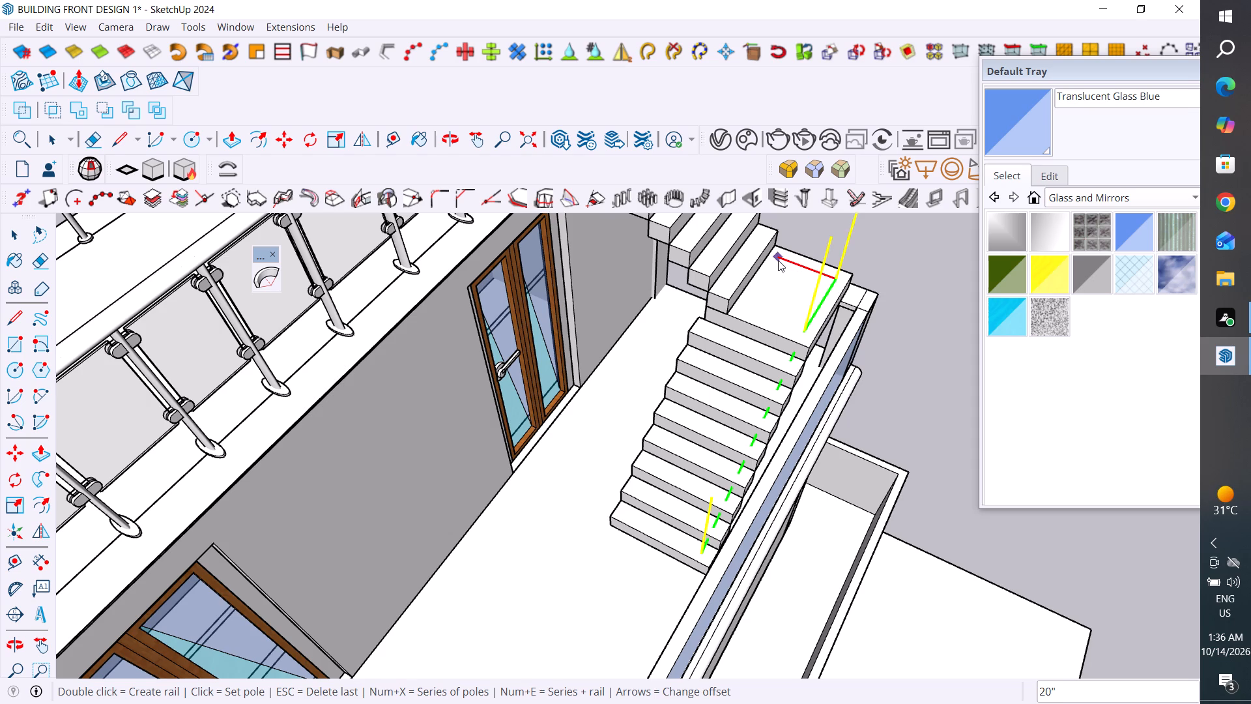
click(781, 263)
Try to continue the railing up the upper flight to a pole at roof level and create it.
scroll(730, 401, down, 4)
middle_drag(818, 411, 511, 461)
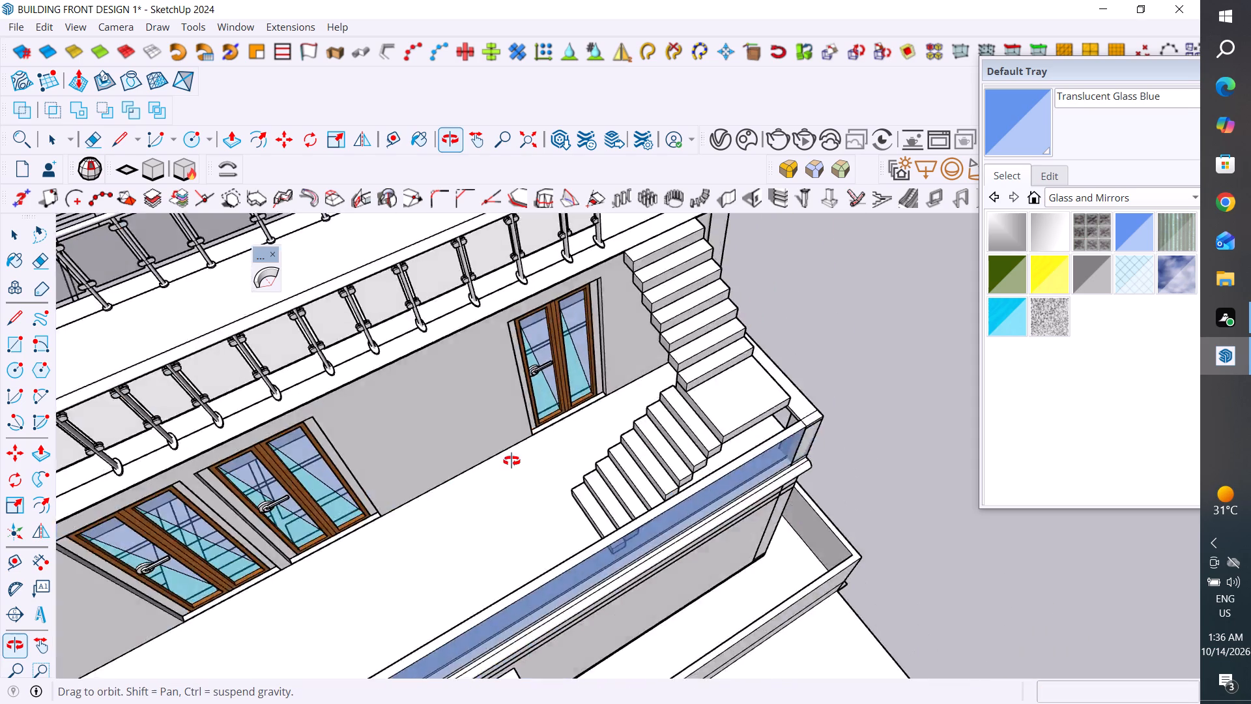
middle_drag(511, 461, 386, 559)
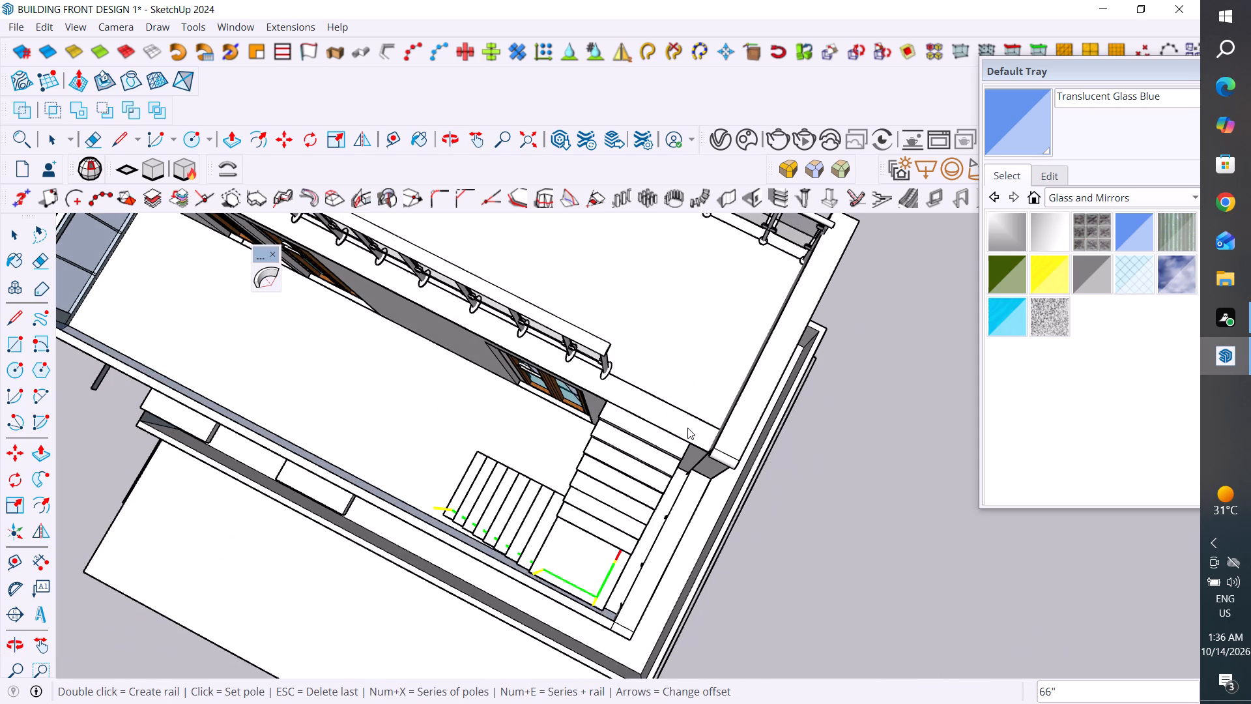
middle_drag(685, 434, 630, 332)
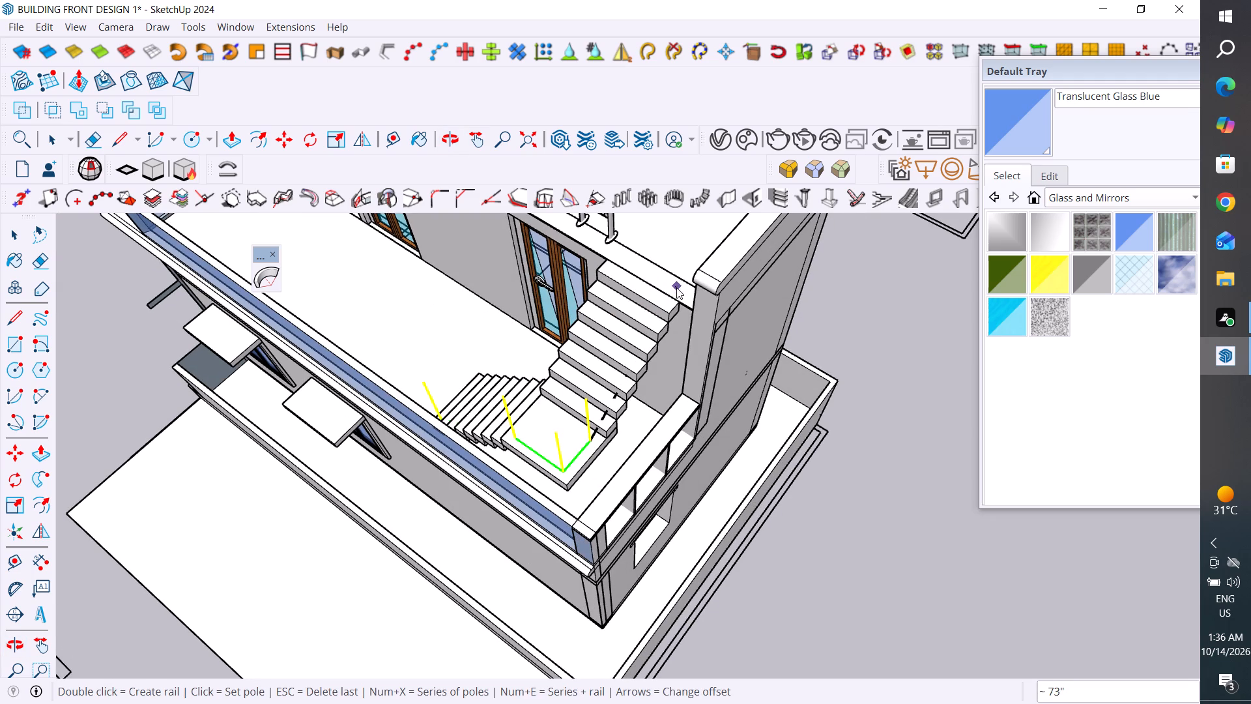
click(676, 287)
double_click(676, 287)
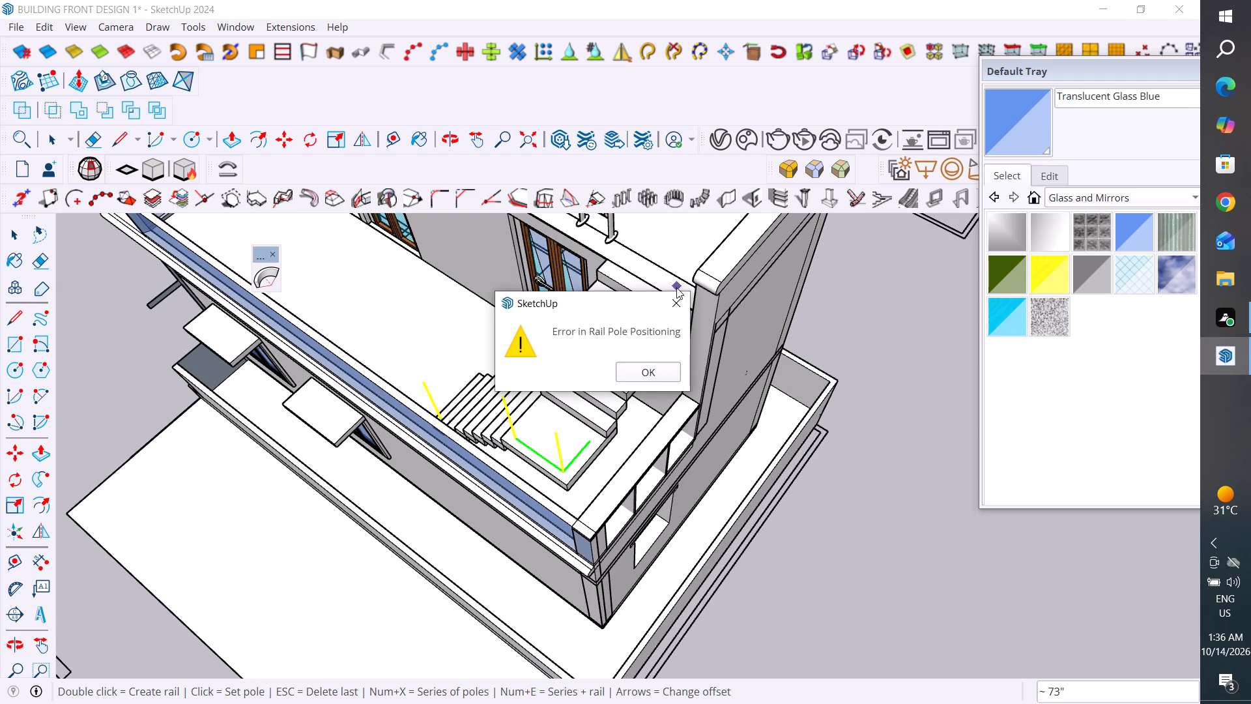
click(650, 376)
Create a rail along the lower flight's outer edge, from a pole on the lowest step to one on the landing.
middle_drag(555, 454, 643, 457)
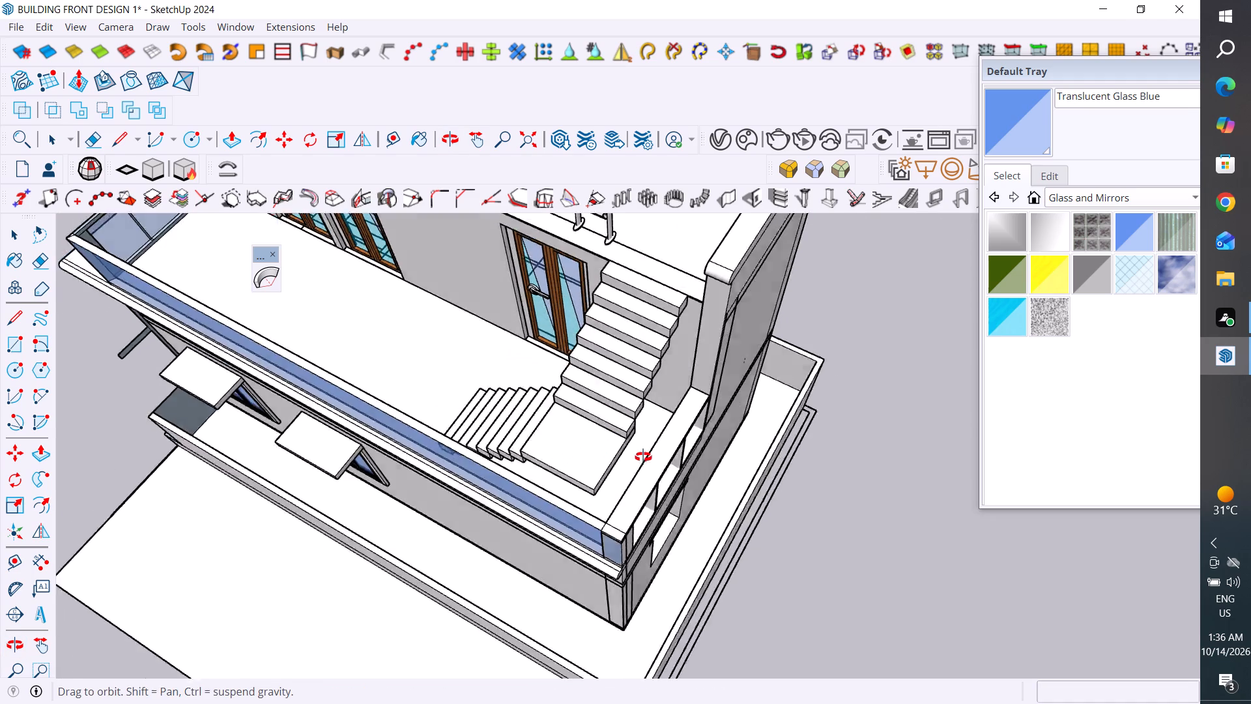
middle_drag(643, 457, 1037, 453)
scroll(691, 540, up, 2)
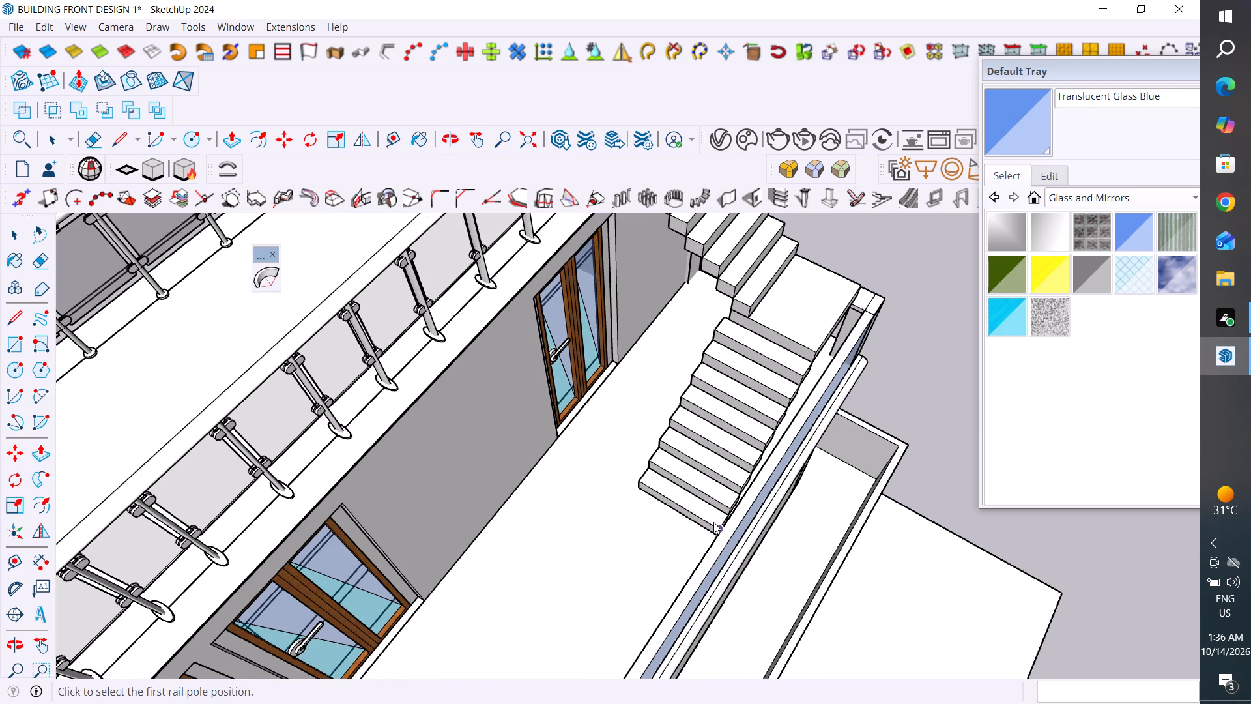
scroll(718, 516, up, 4)
click(717, 518)
scroll(707, 549, down, 5)
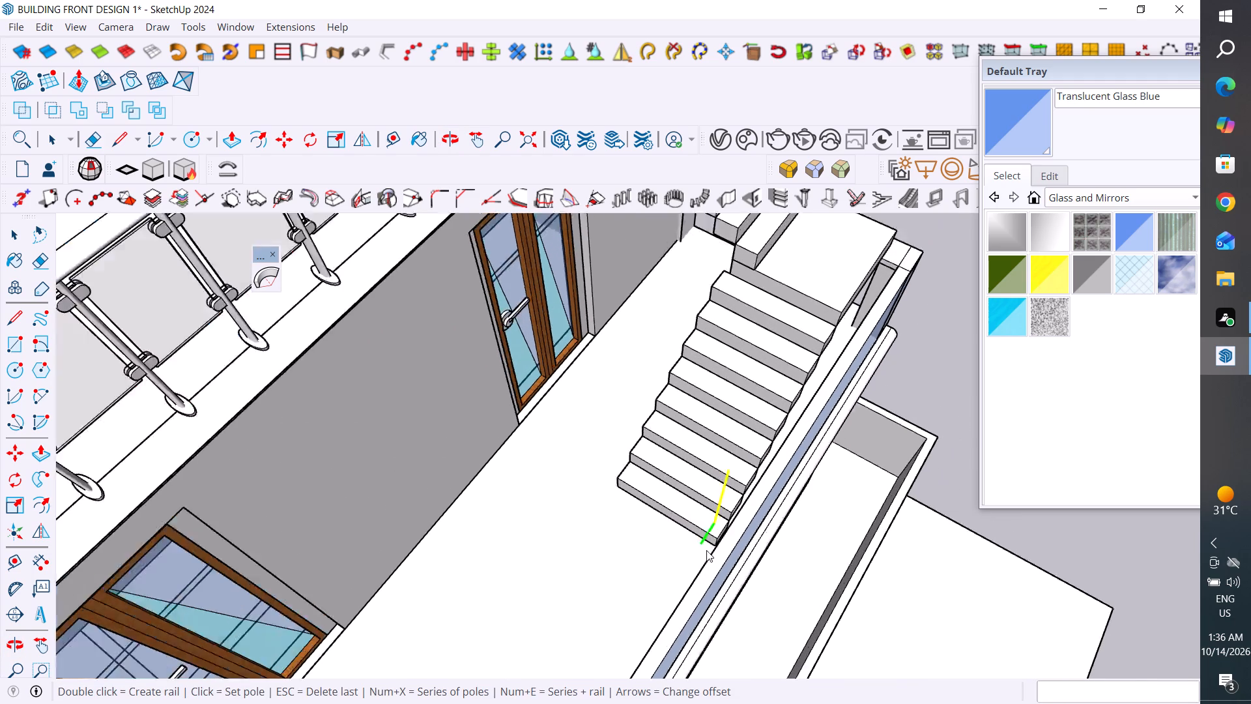
double_click(812, 345)
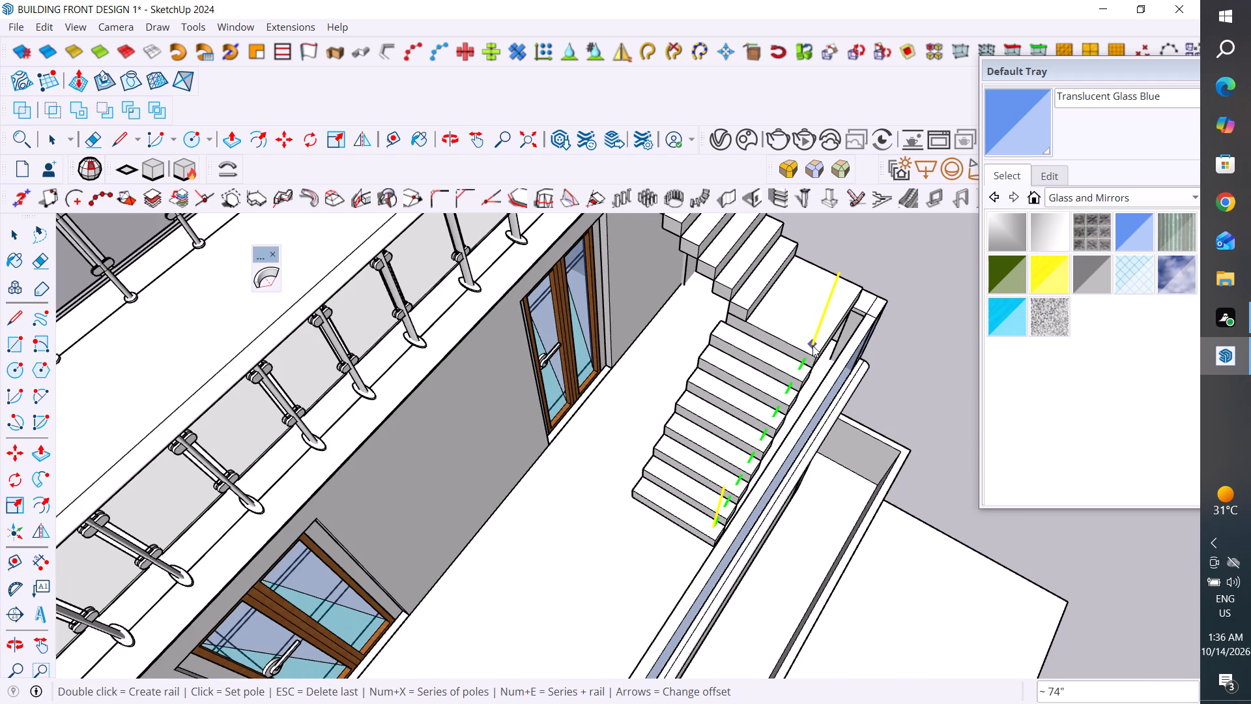
double_click(812, 345)
key(Return)
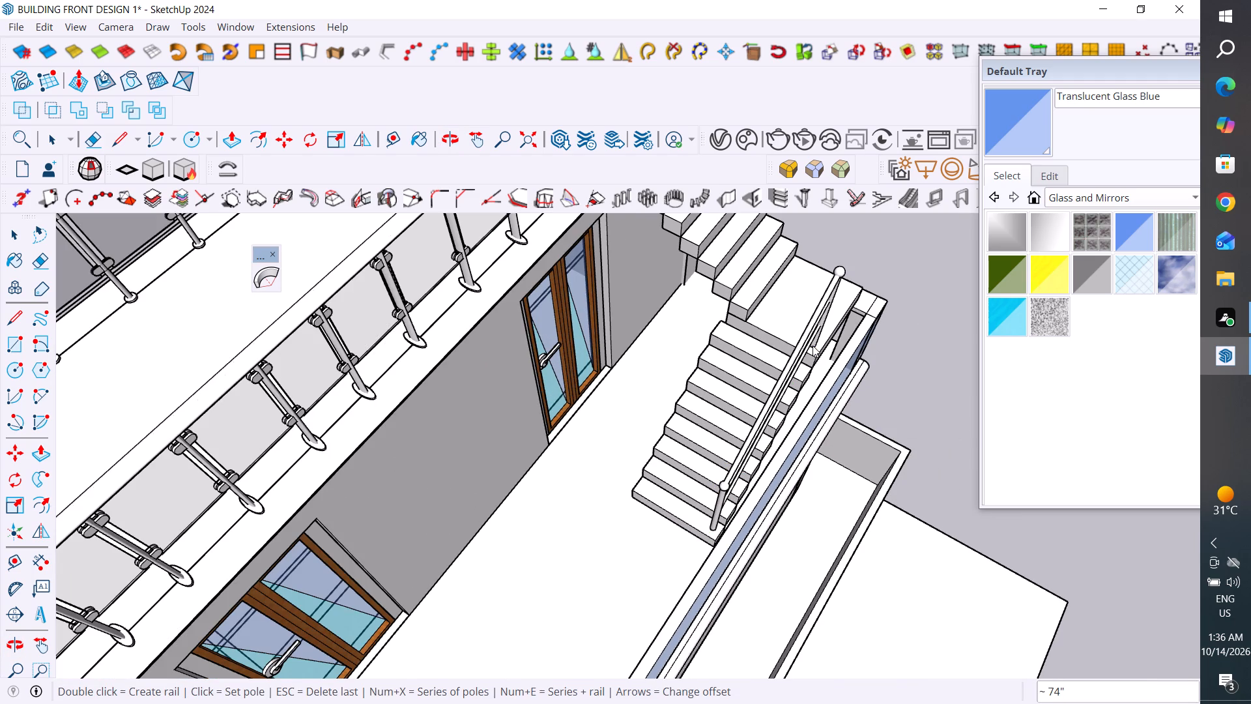
Examine the lower flight's new rail from the building front and along the balcony.
middle_drag(822, 443, 1013, 456)
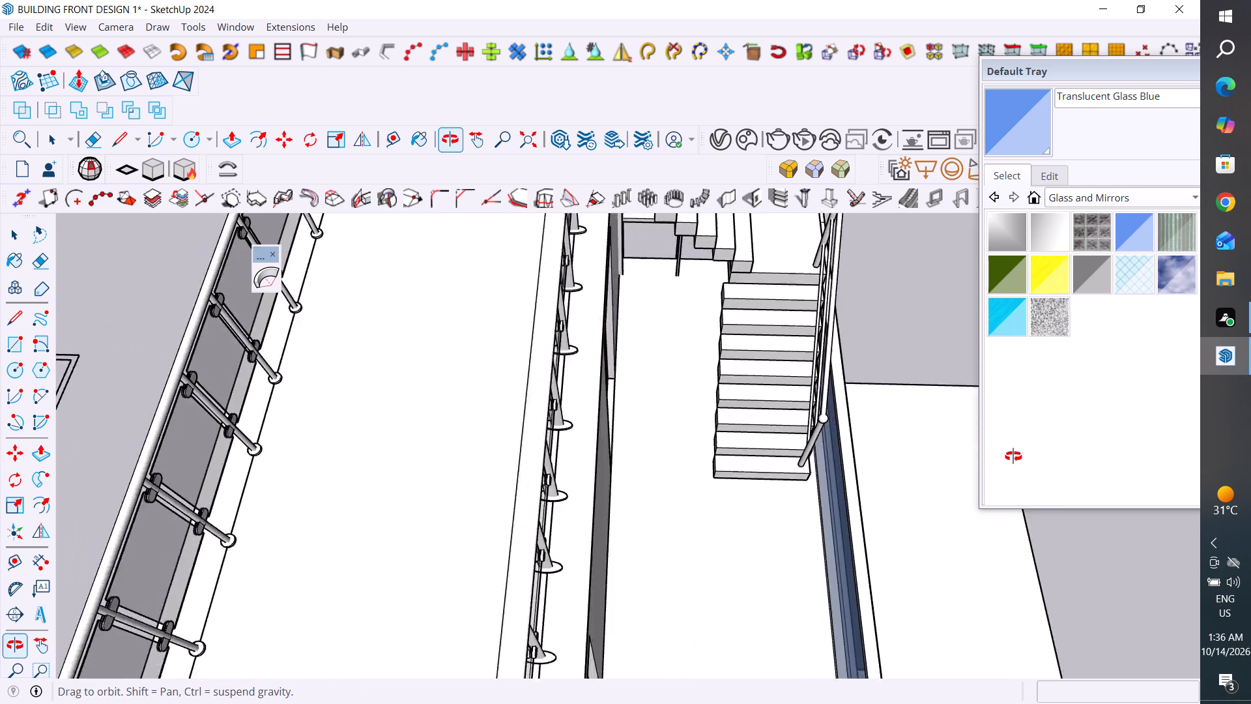
middle_drag(1013, 456, 592, 374)
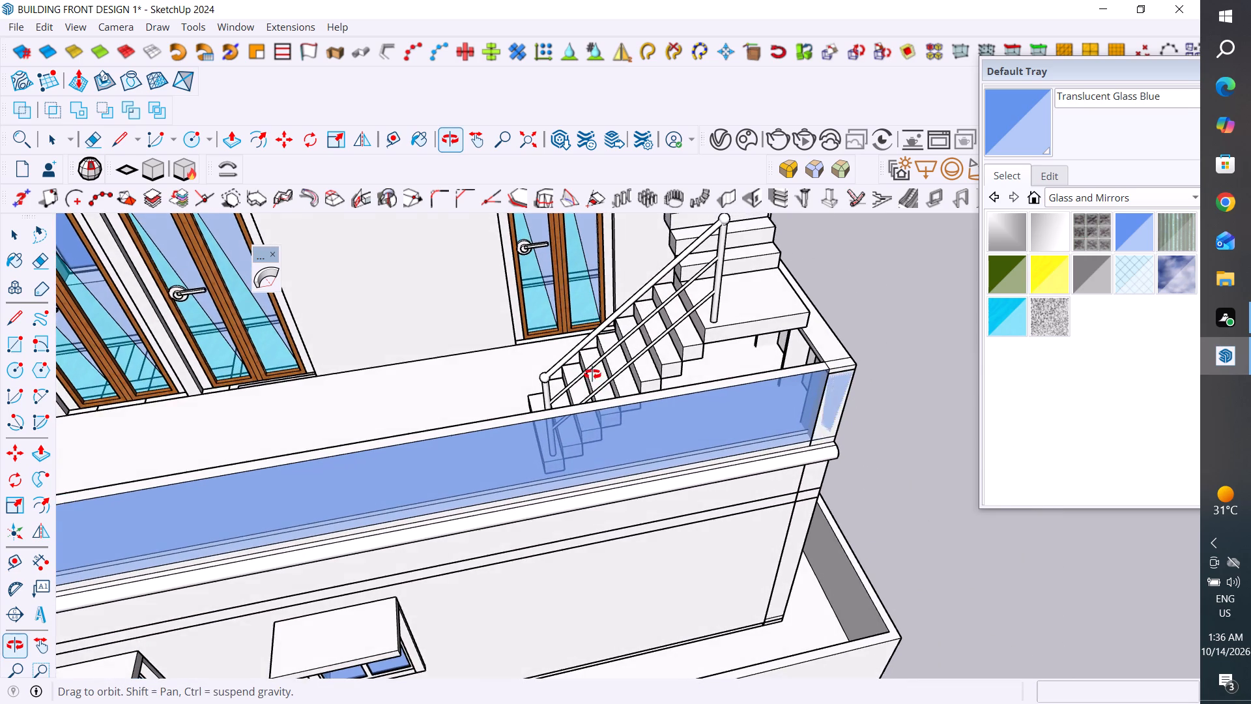
middle_drag(592, 374, 591, 374)
scroll(661, 443, down, 5)
scroll(695, 313, up, 4)
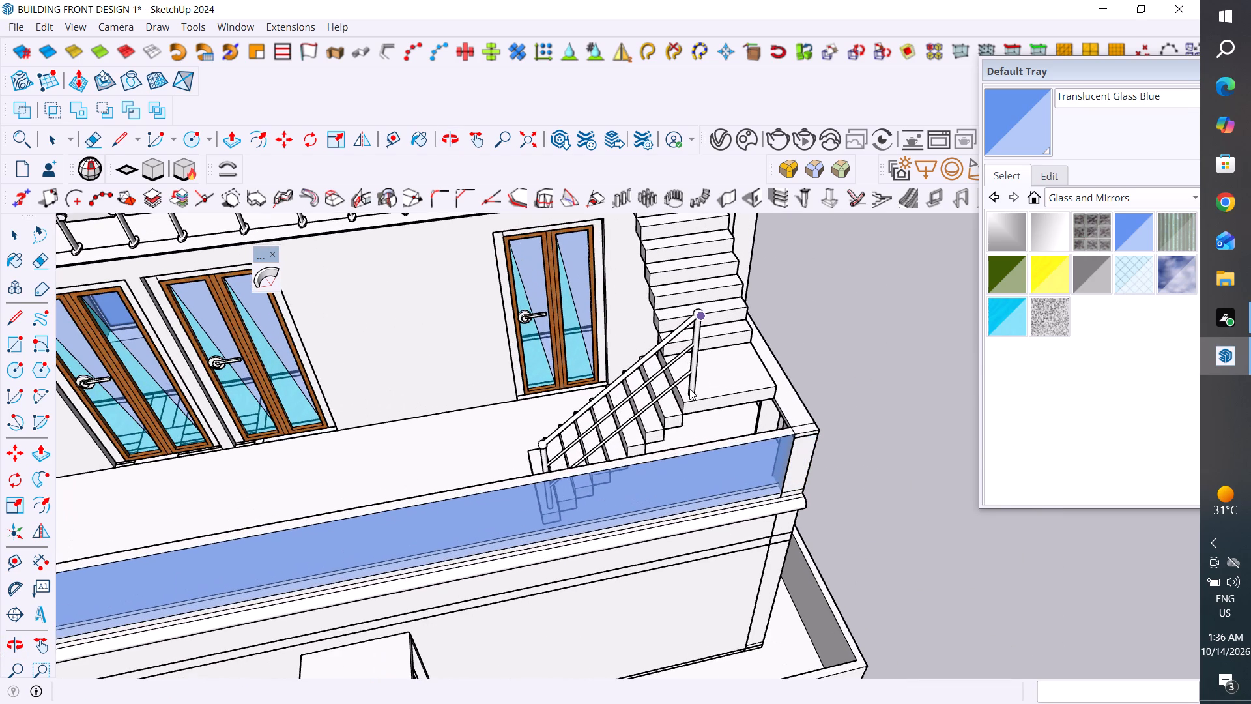
middle_drag(710, 386, 1072, 425)
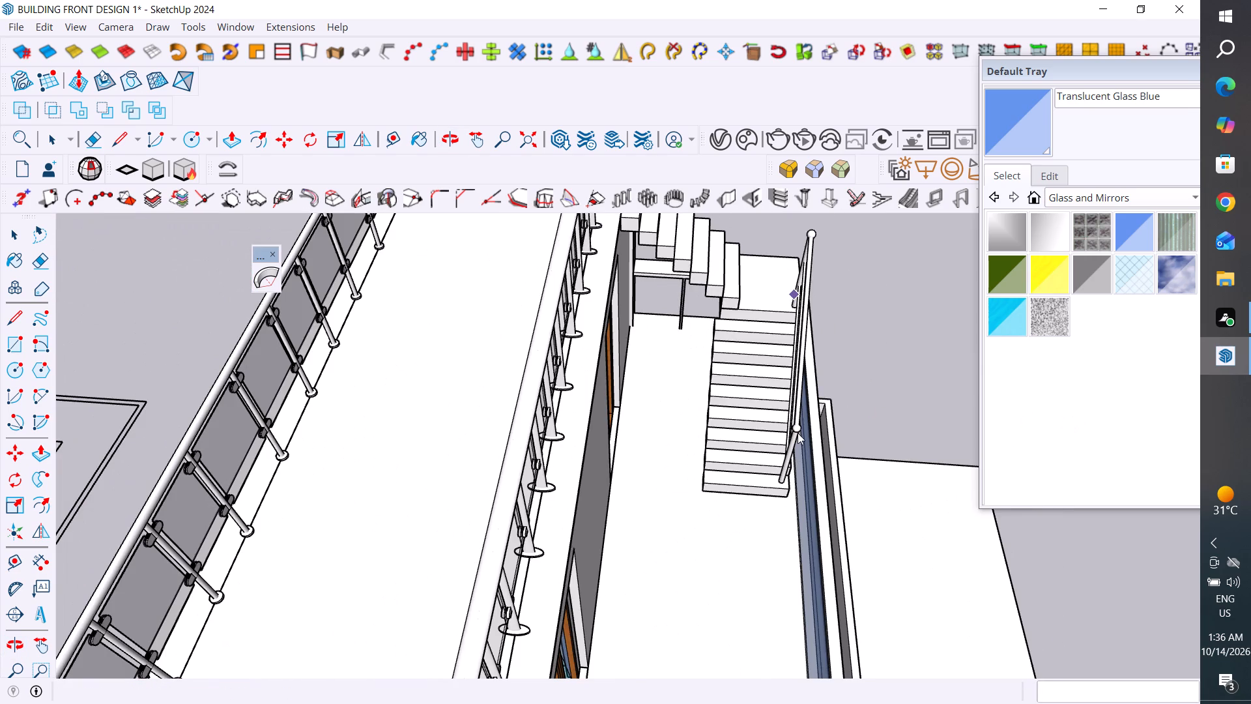
scroll(798, 433, up, 4)
middle_drag(799, 465, 835, 449)
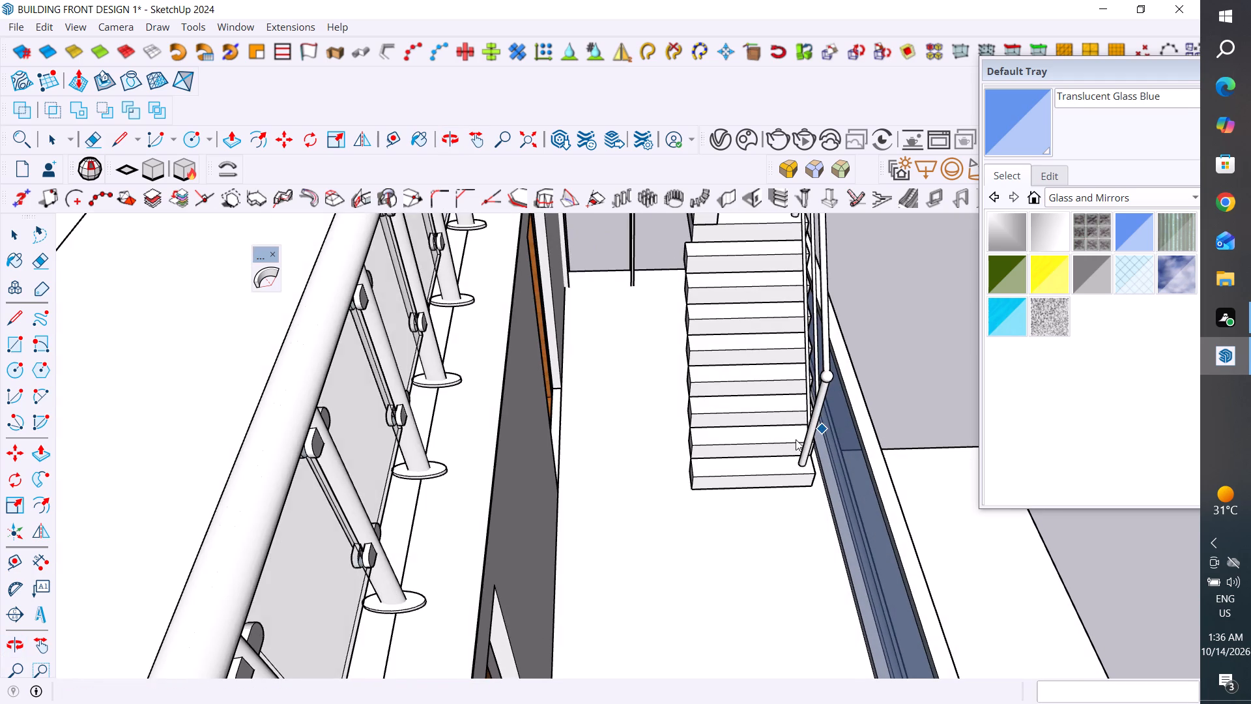
Copy the lower flight's rail 29" straight across the steps to the flight's inner edge.
scroll(803, 428, up, 2)
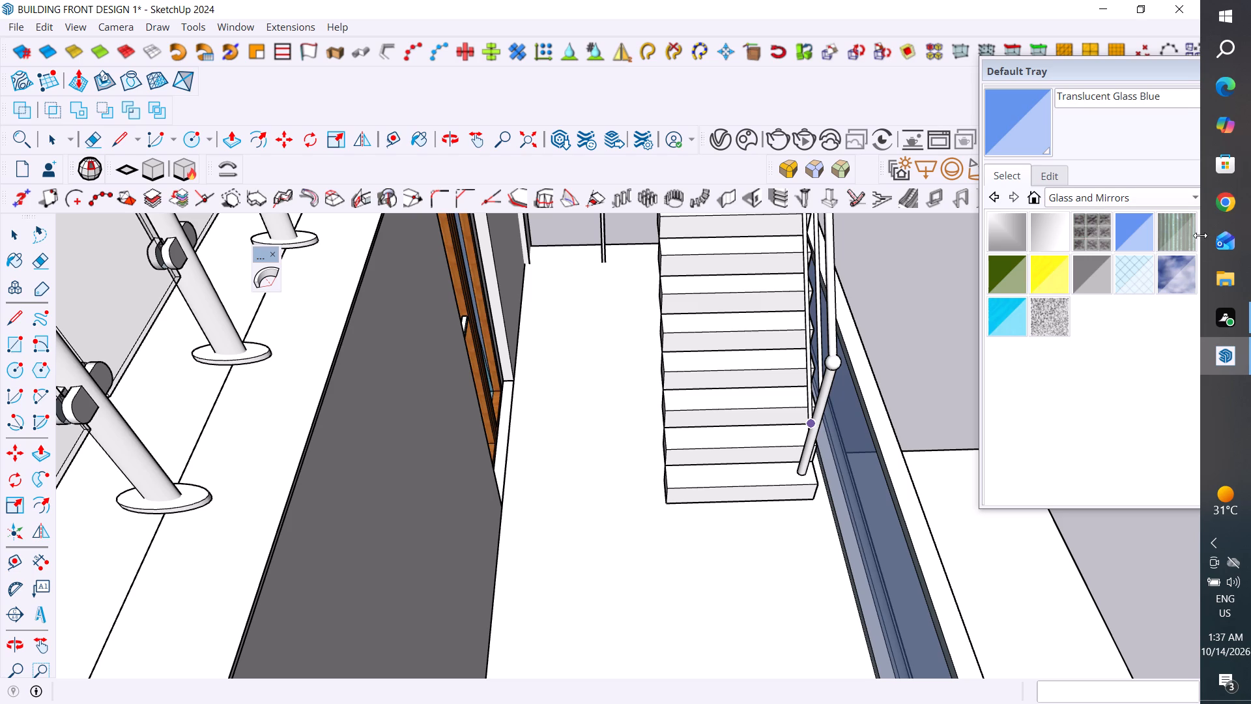
scroll(921, 221, up, 1)
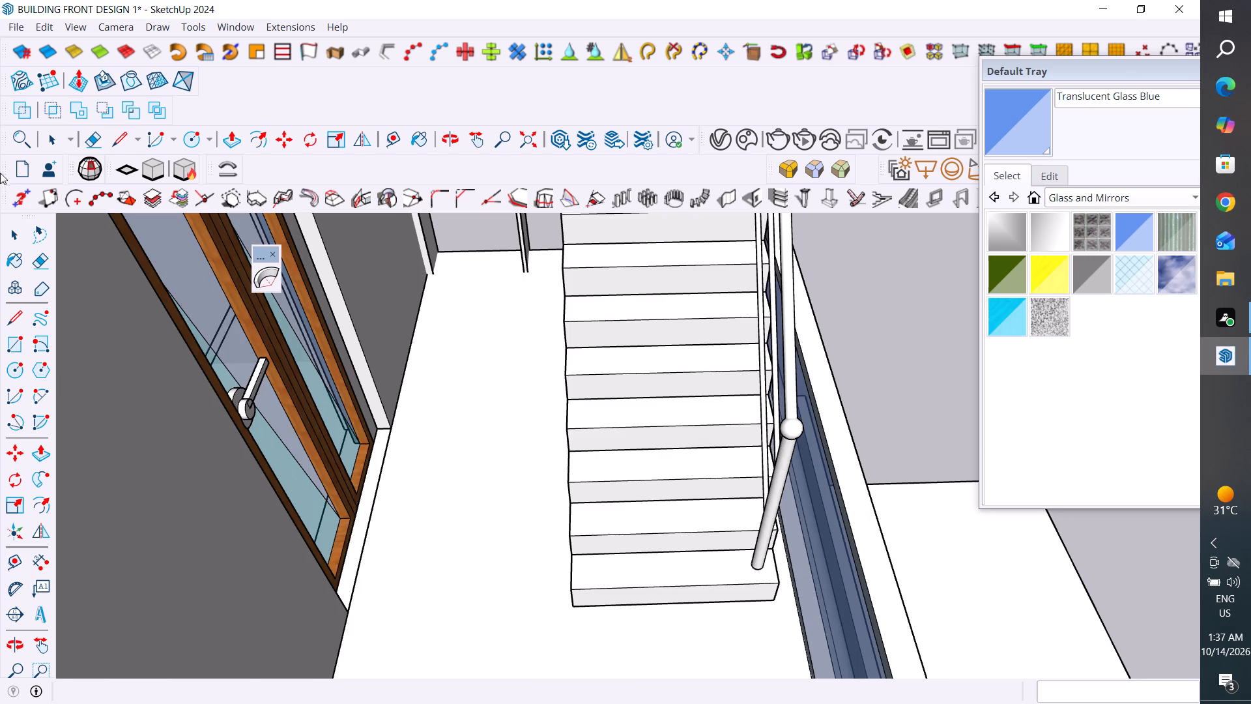
click(16, 232)
click(594, 555)
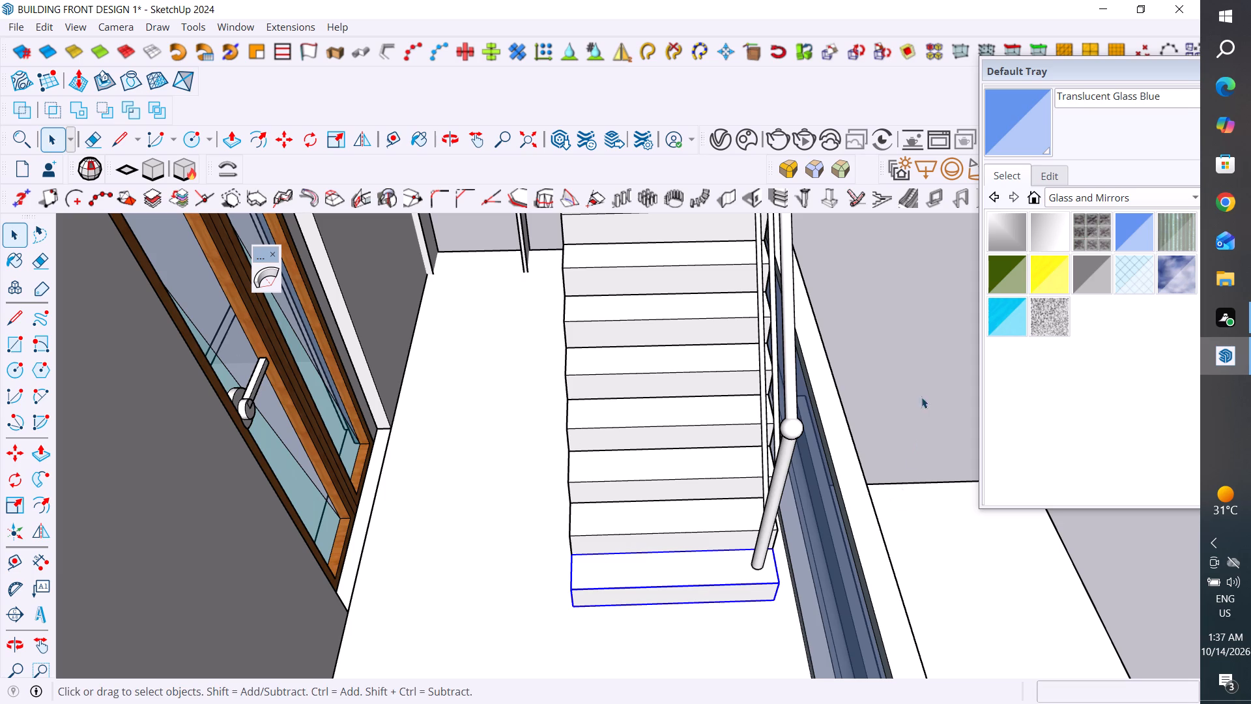
click(921, 379)
click(758, 531)
key(m)
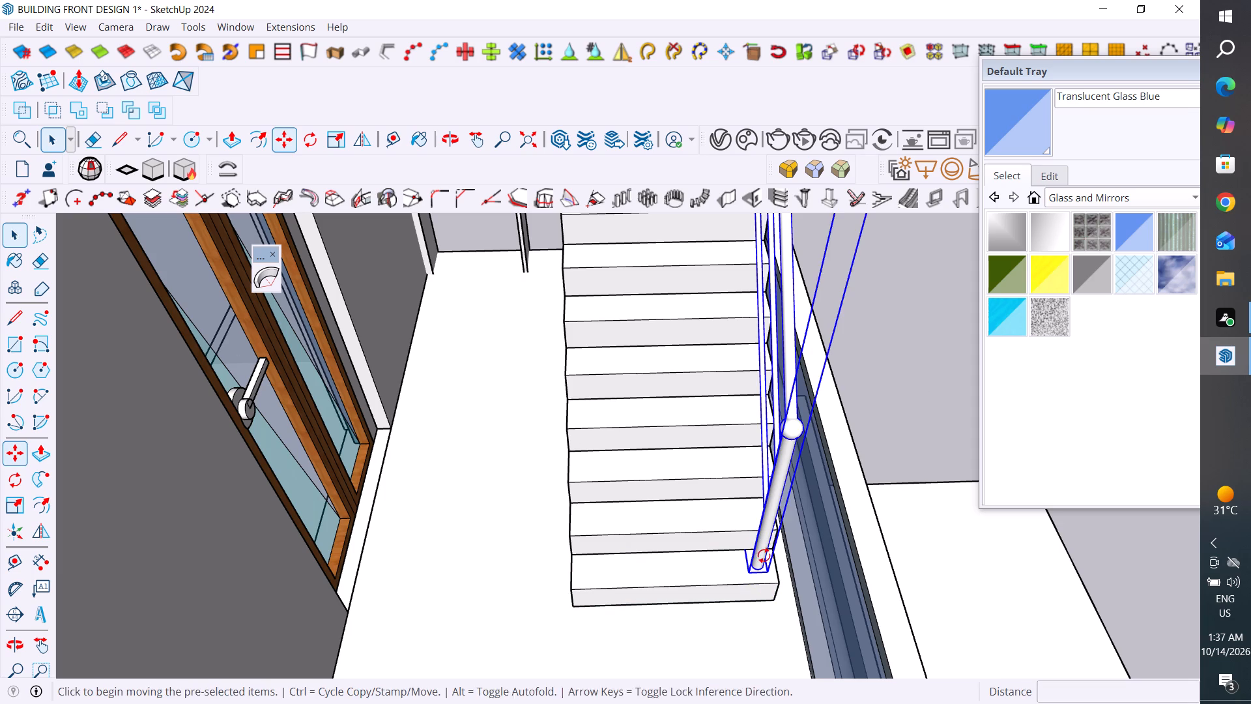
ctrl+click(747, 576)
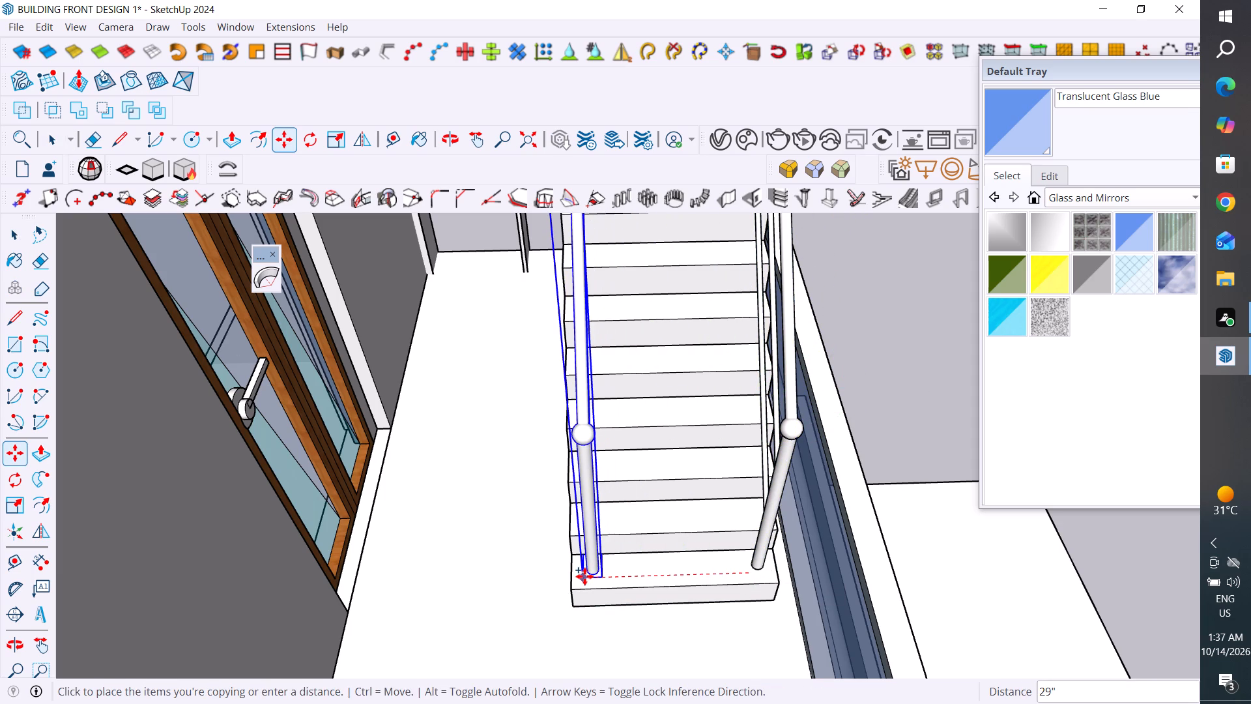
click(581, 576)
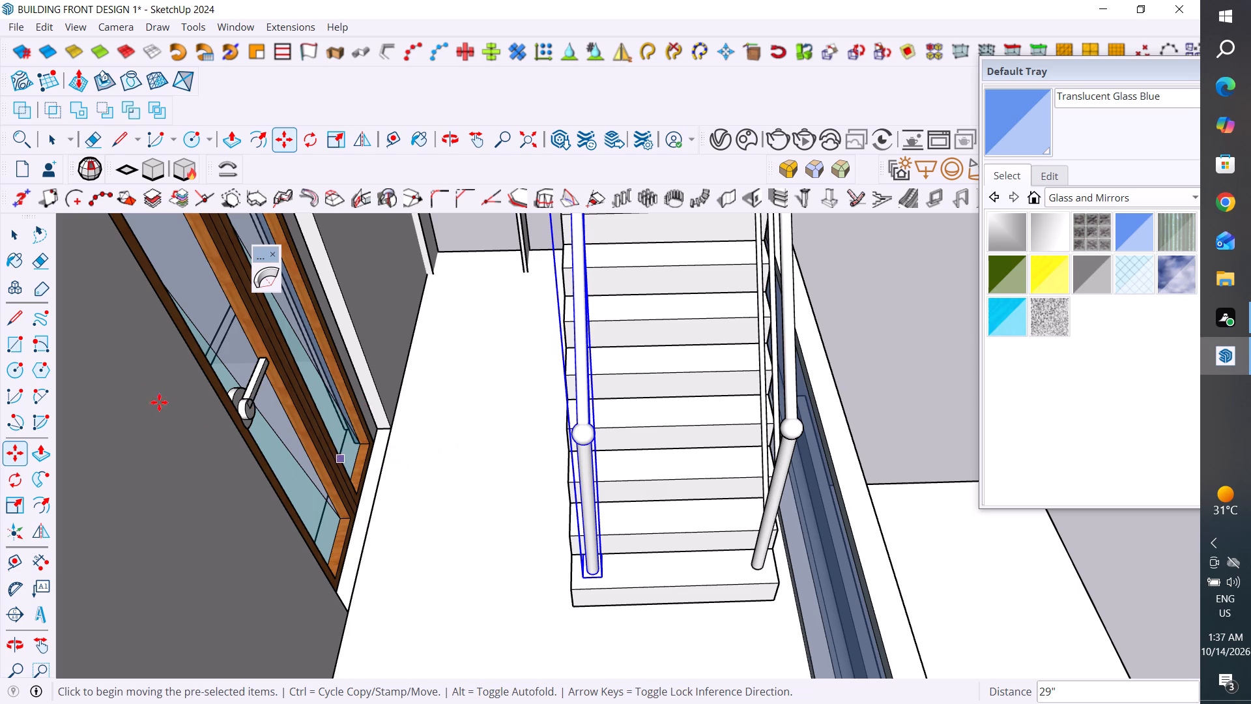
Copy the outer-edge rail about 150" horizontally away from the stair into the open space beside the building.
click(10, 229)
scroll(410, 469, down, 6)
middle_drag(603, 509, 352, 436)
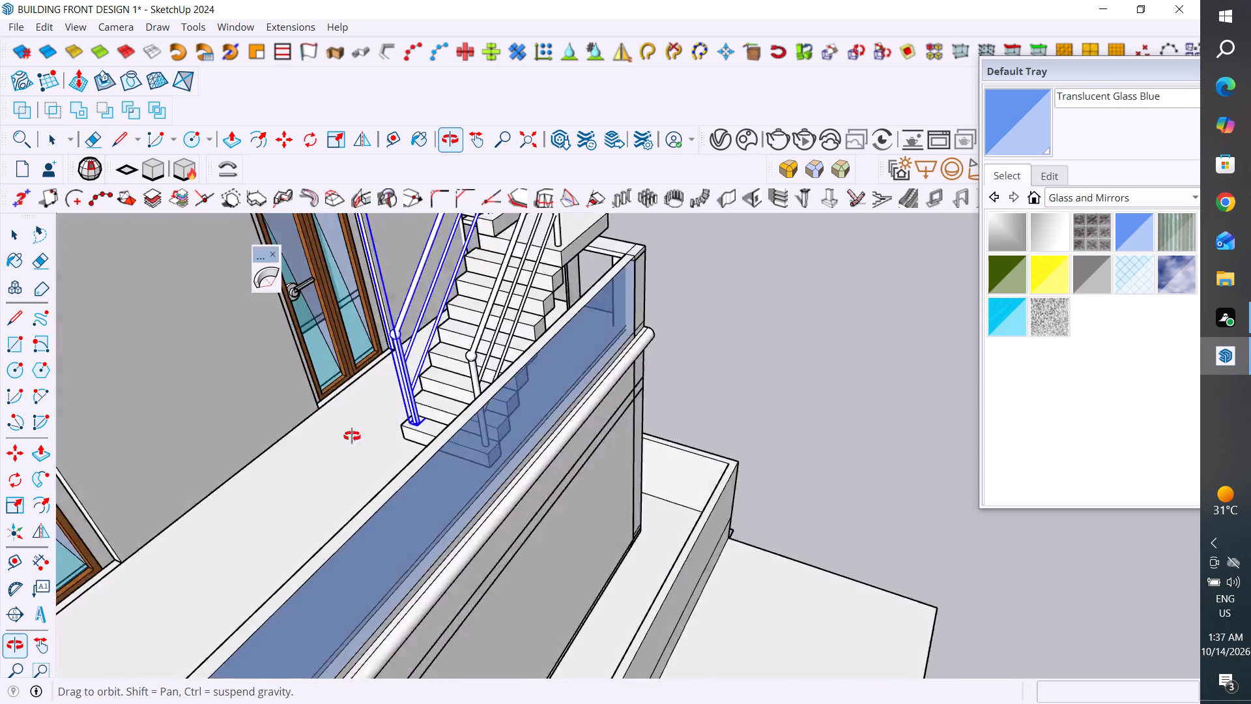
middle_drag(352, 436, 381, 410)
scroll(434, 473, down, 7)
scroll(496, 260, up, 3)
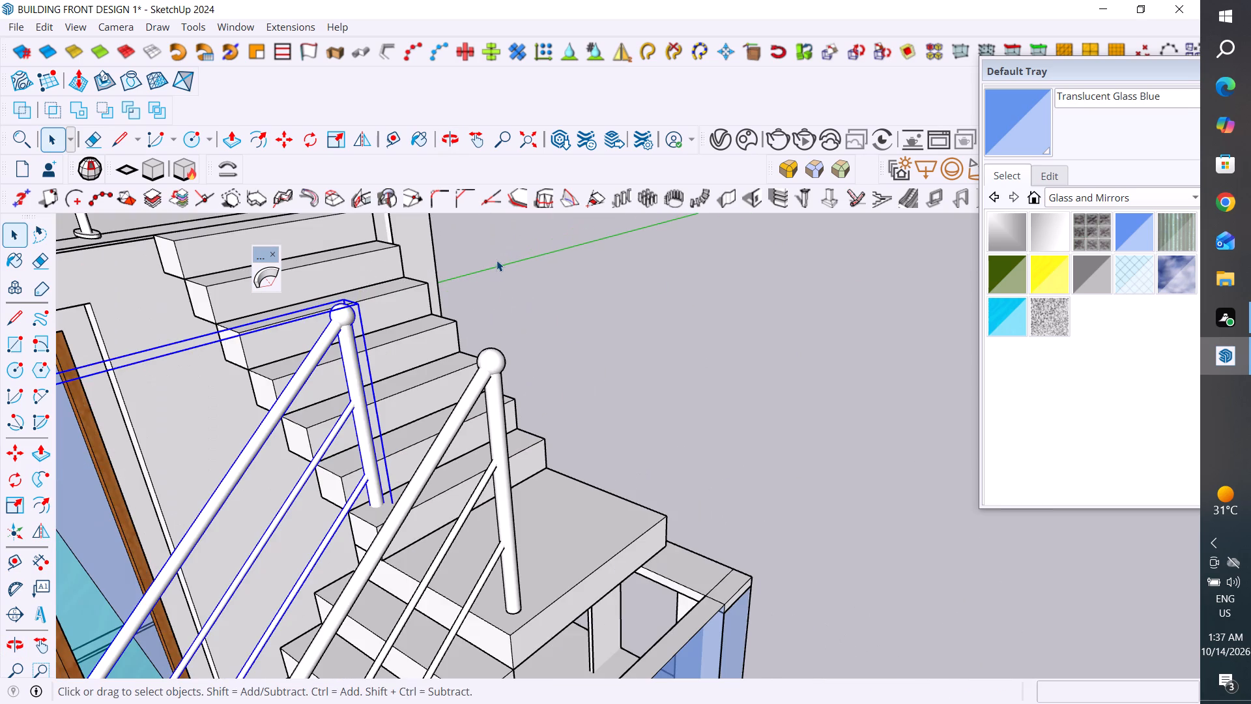
click(491, 463)
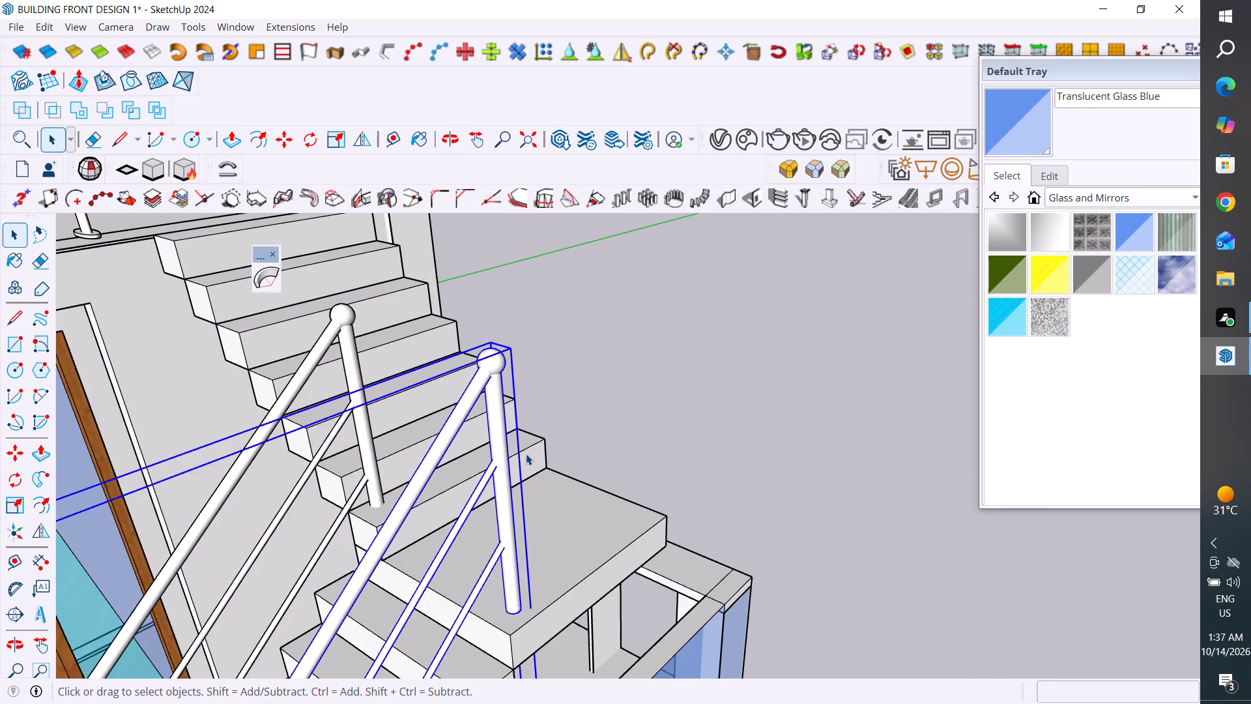
key(m)
click(515, 349)
scroll(717, 302, down, 5)
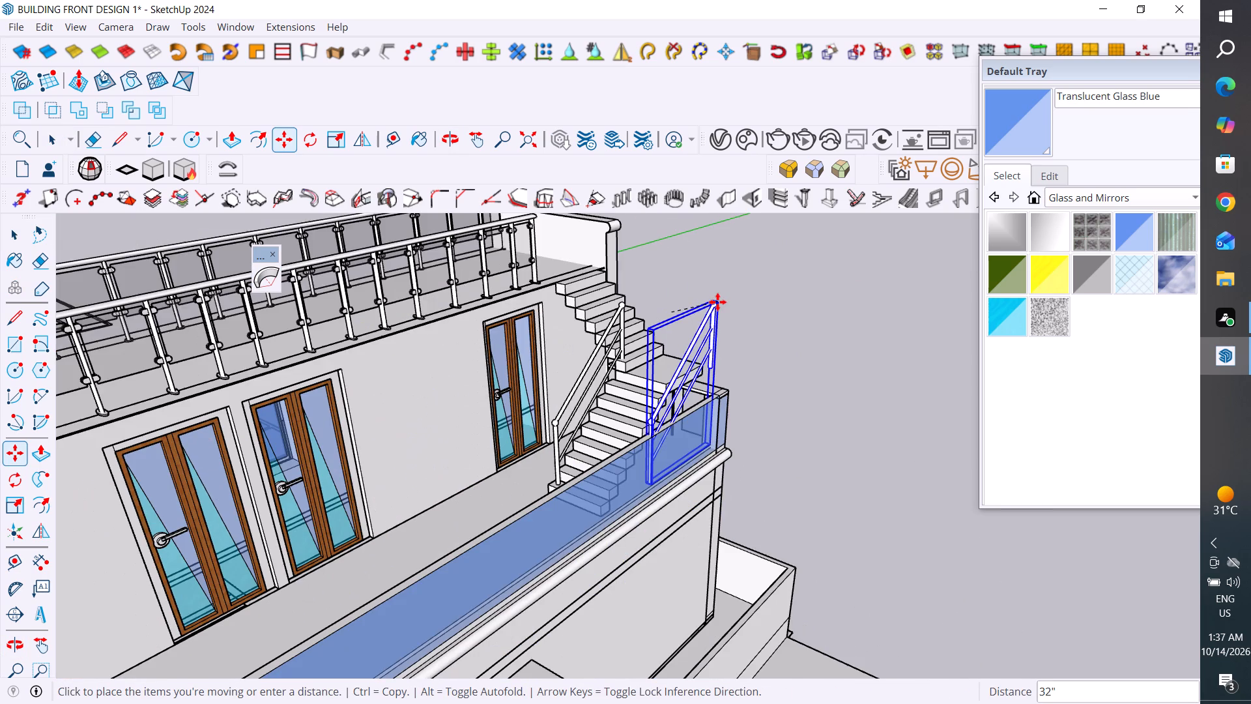
middle_drag(760, 299, 508, 347)
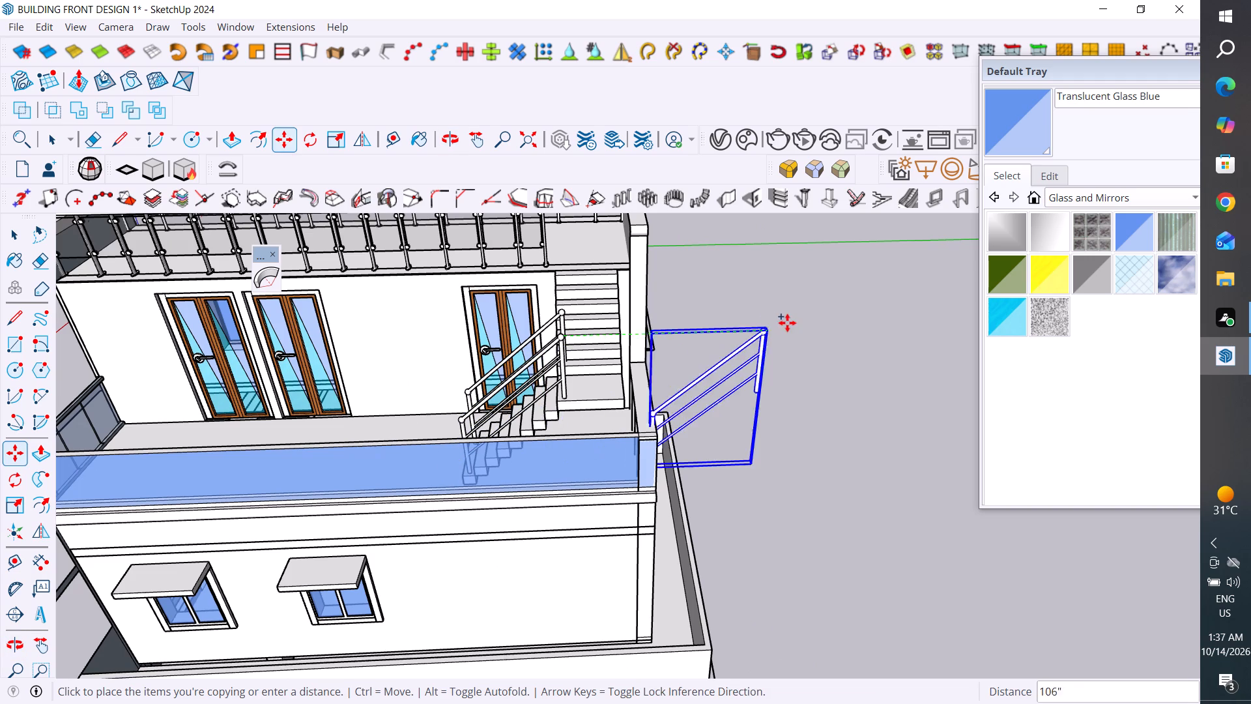
click(843, 313)
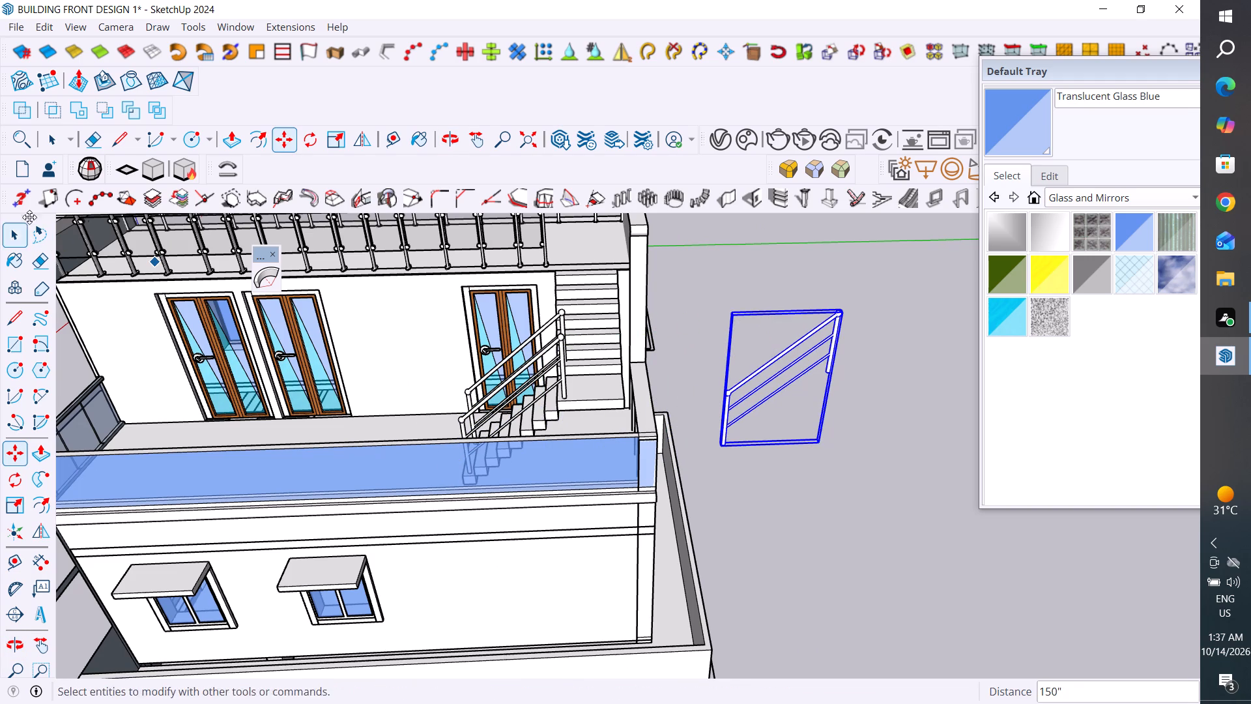
Rotate the rail copy beside the building 90° horizontally about the base of its lower pole.
click(20, 482)
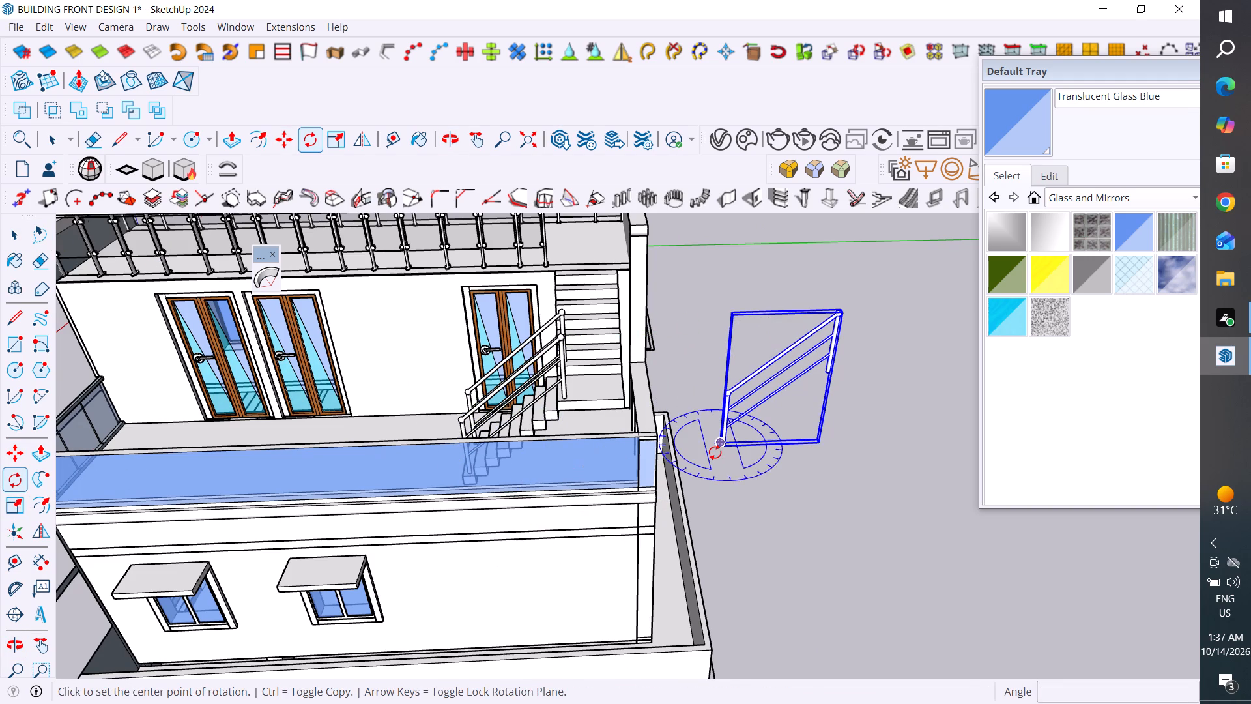
click(715, 452)
click(893, 439)
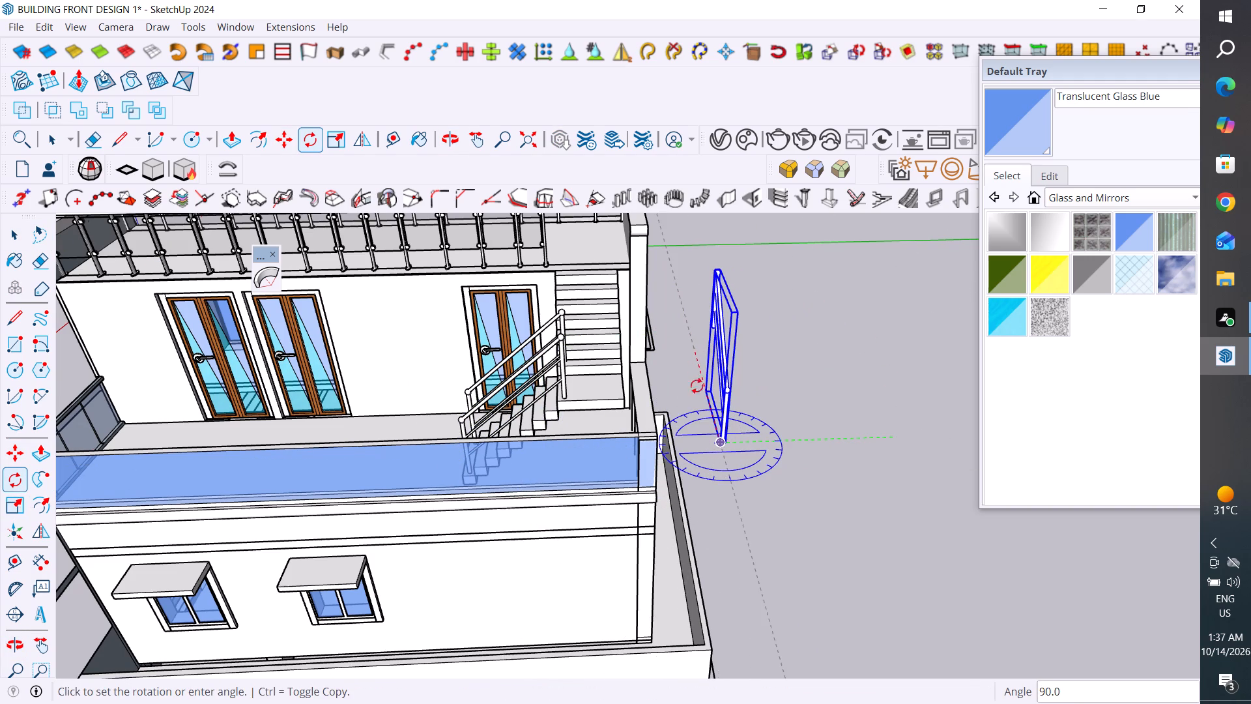
click(708, 411)
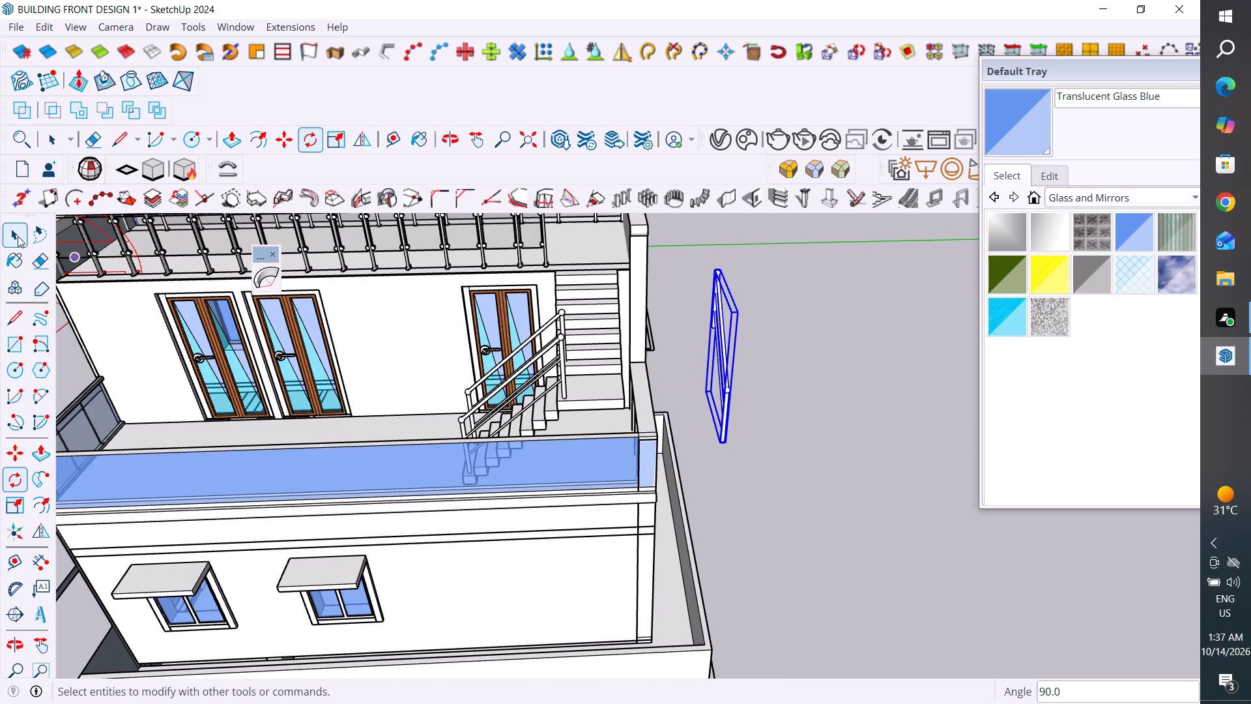
click(18, 236)
Move the rotated rail by its lower pole base about 84" onto the stair landing, along the upper flight's outer side.
key(m)
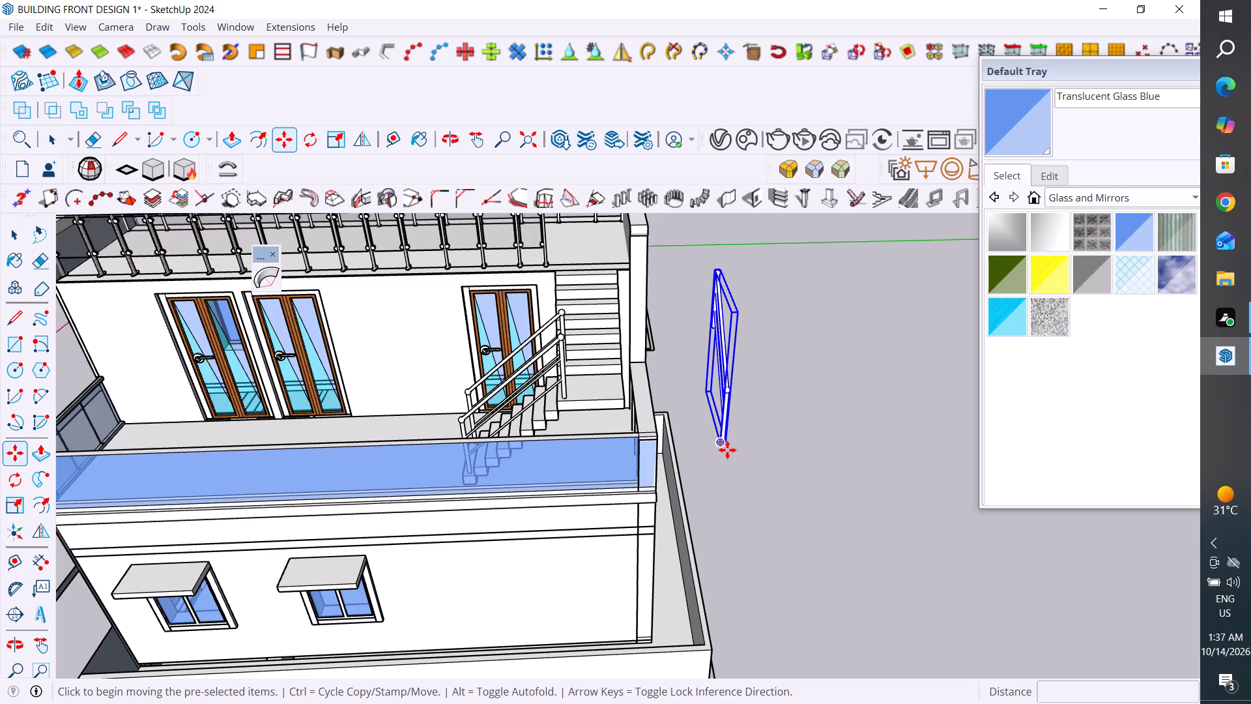
click(727, 448)
scroll(611, 425, up, 4)
middle_drag(614, 416, 639, 501)
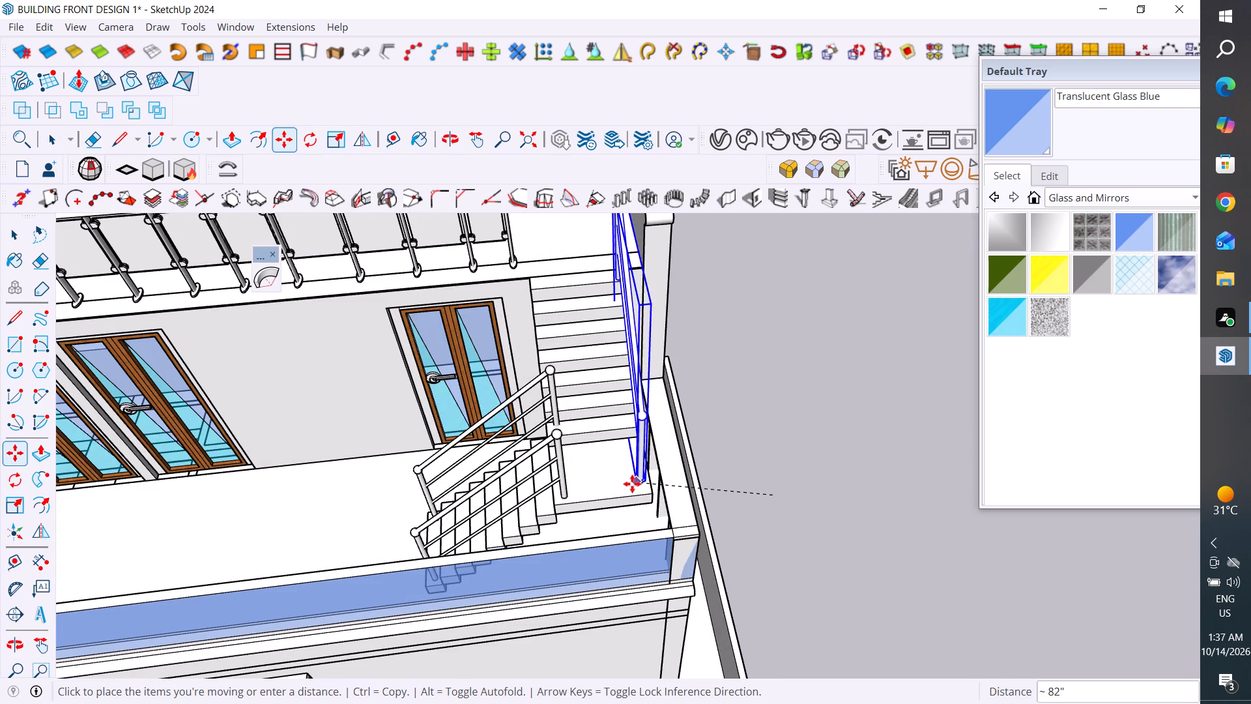
click(631, 484)
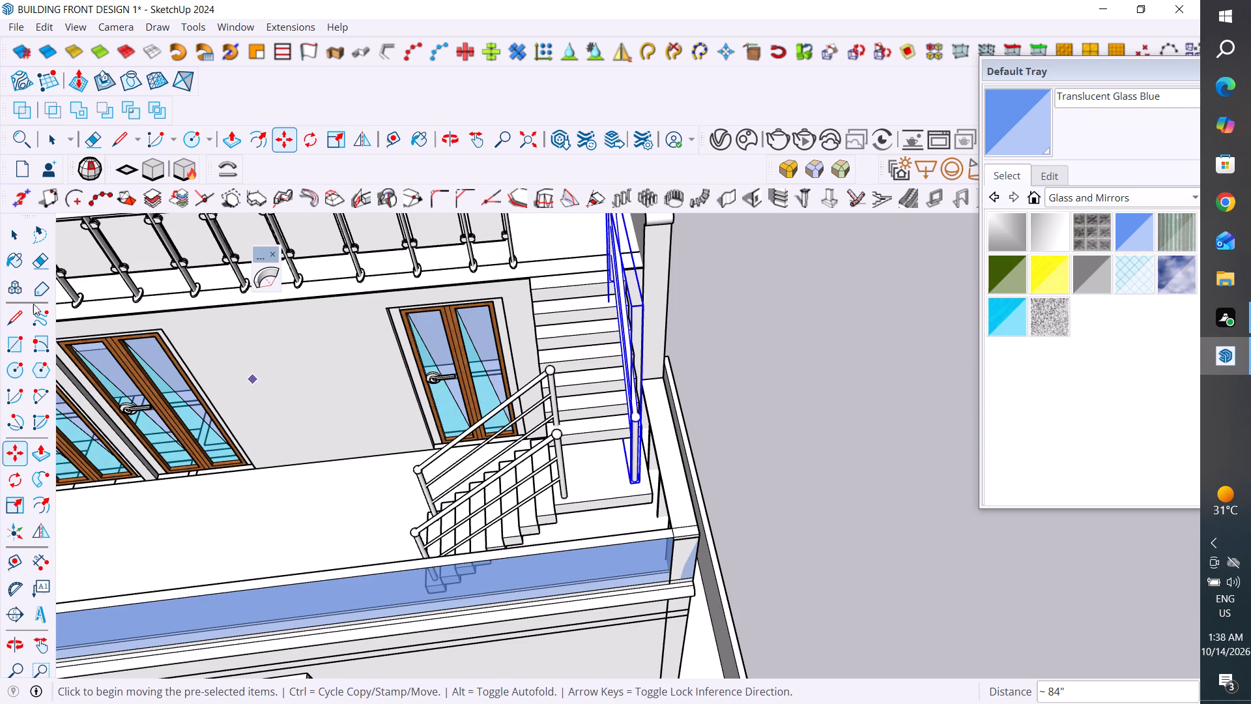
click(12, 239)
Move the upper flight's rail about 17" across the landing to the foot of the upper flight.
middle_drag(789, 461, 561, 473)
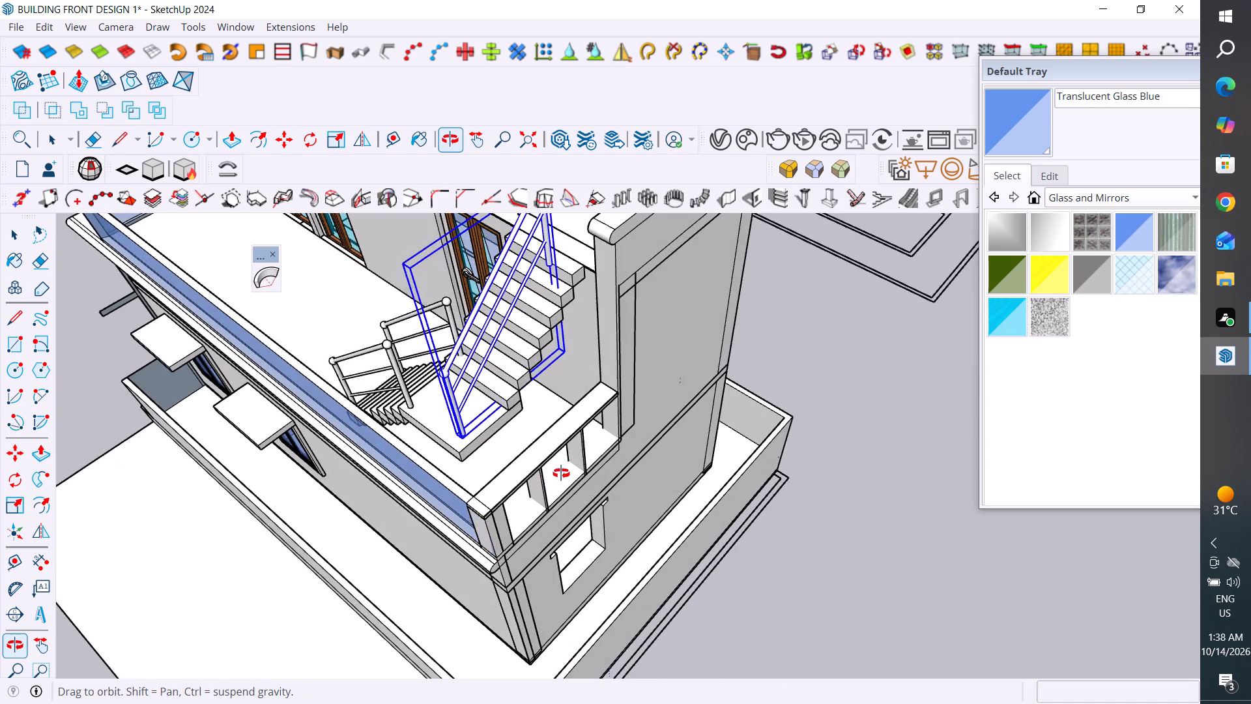
middle_drag(561, 473, 579, 481)
scroll(588, 502, down, 2)
middle_drag(529, 405, 487, 364)
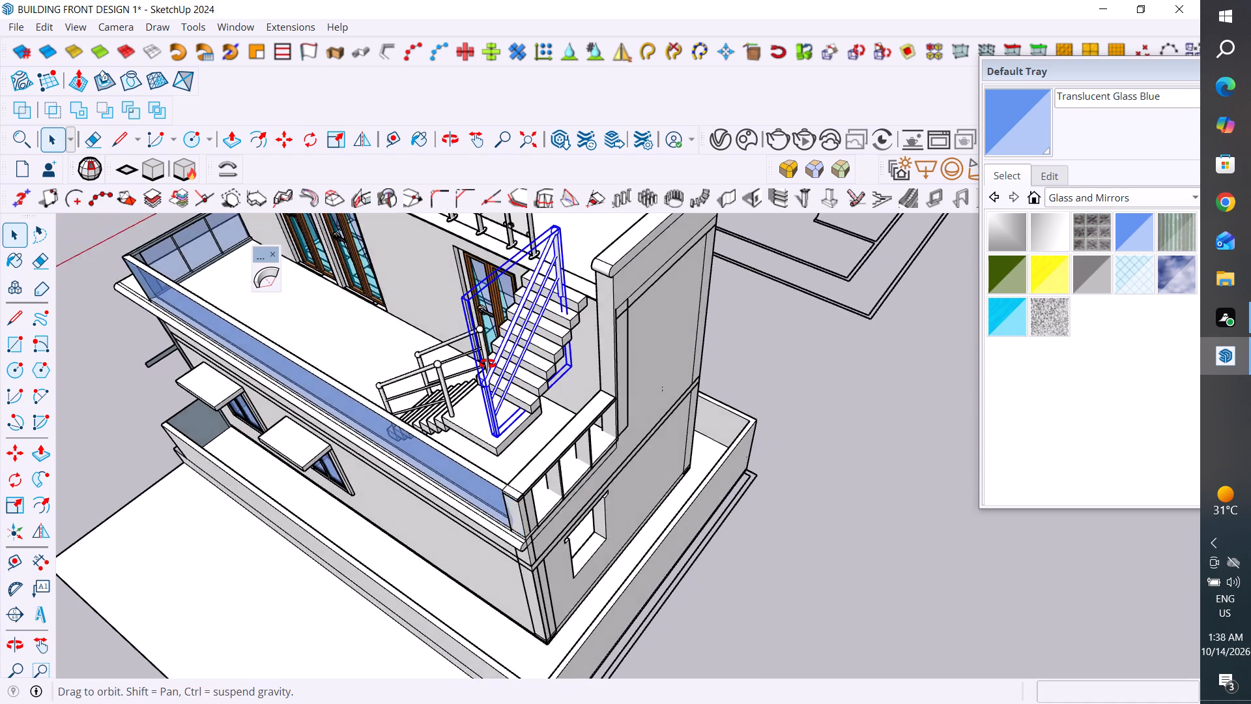
middle_drag(487, 364, 449, 364)
scroll(444, 370, up, 9)
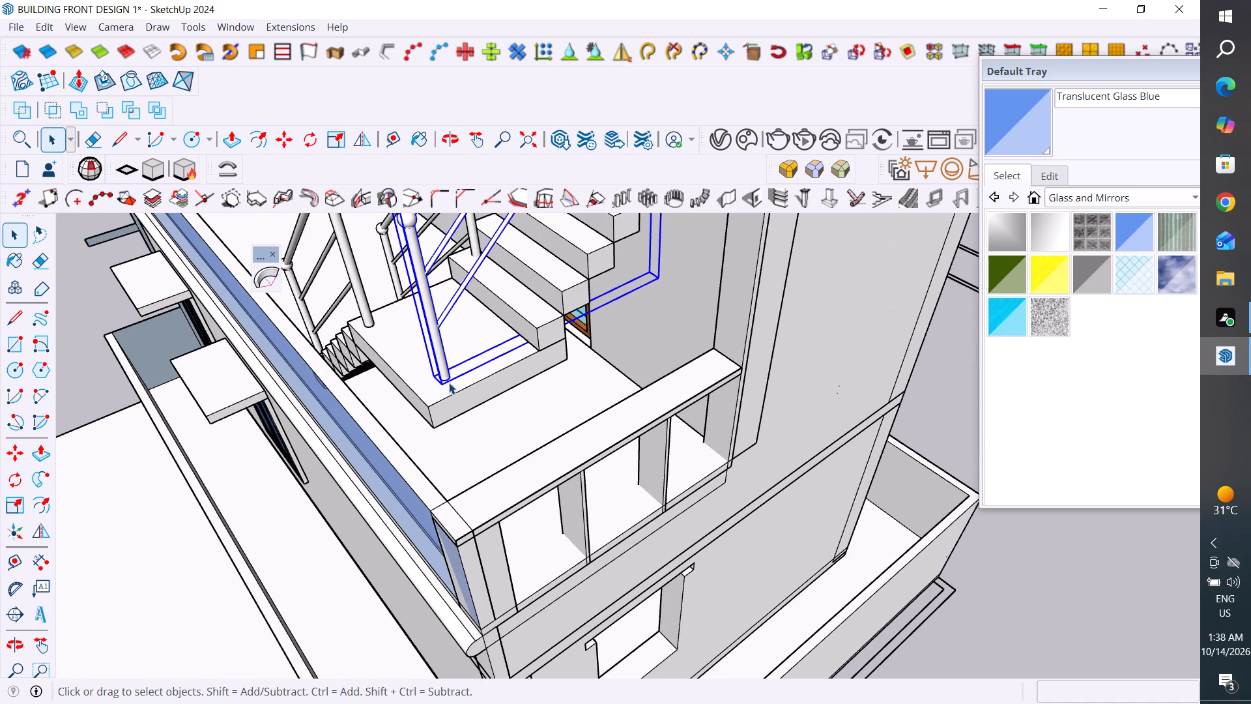
key(m)
scroll(448, 383, up, 6)
click(441, 381)
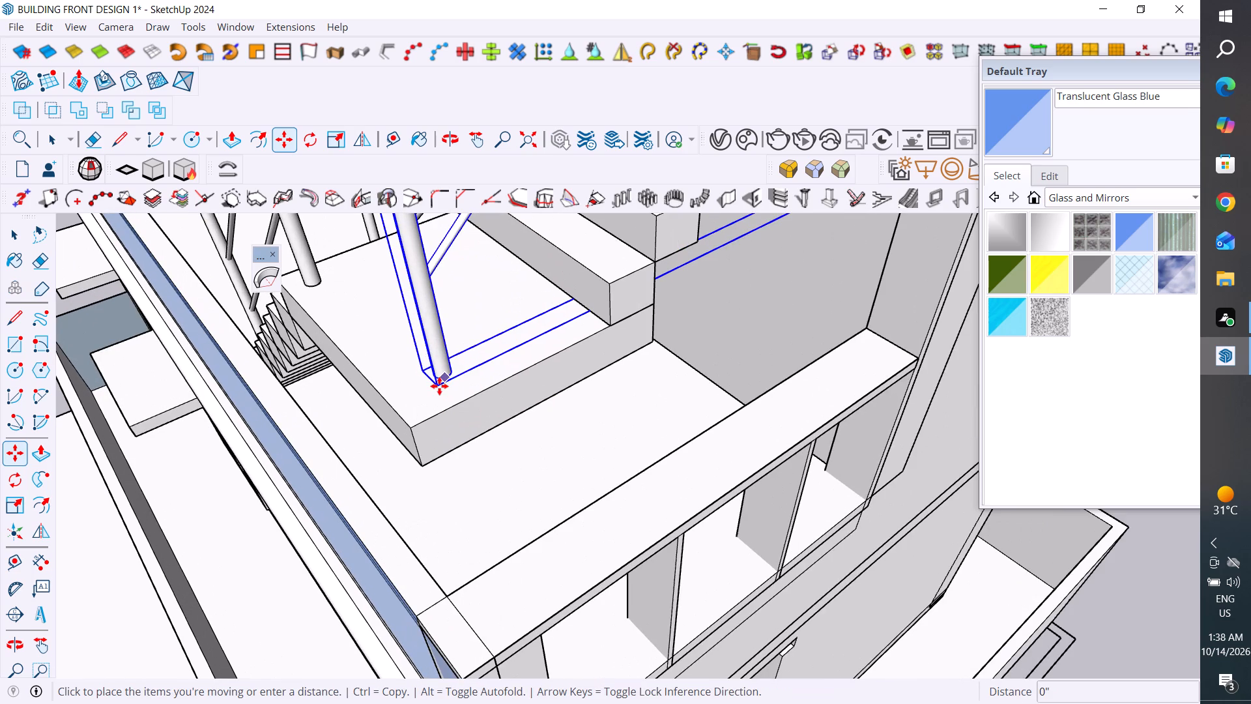
click(575, 330)
click(15, 235)
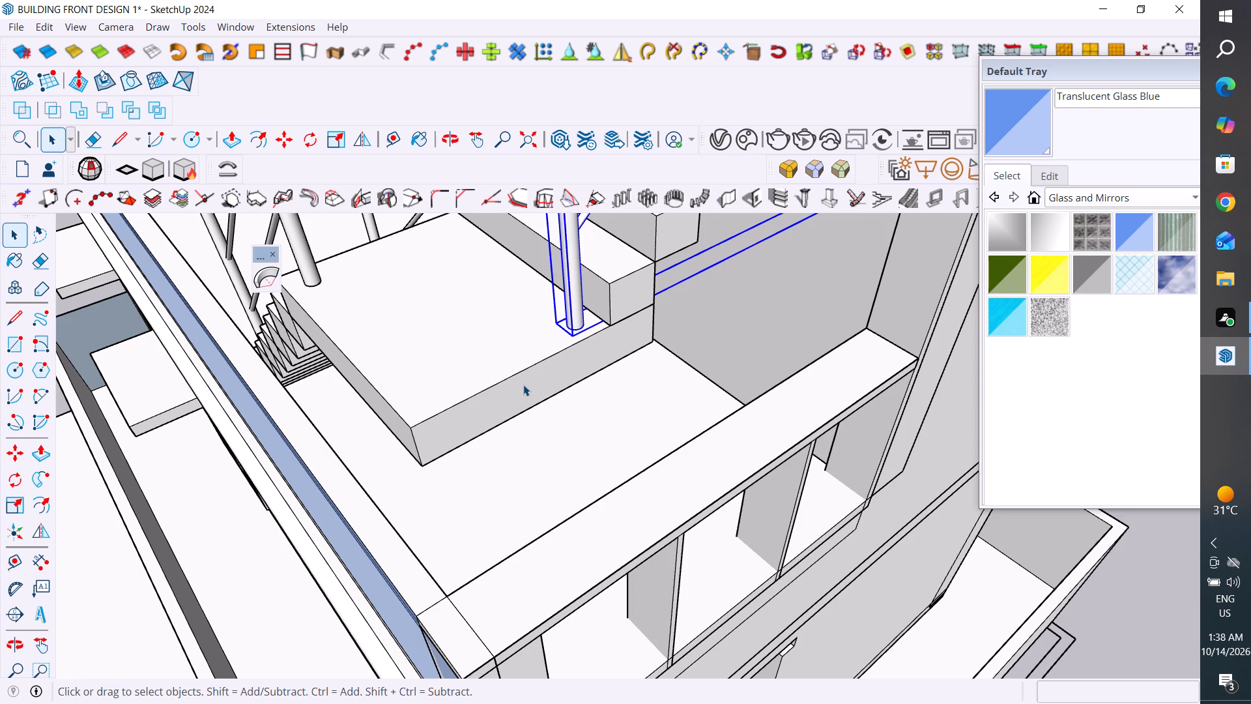
Move the upper flight's rail about 11" so its lower pole stands on the flight's lowest step near the outer edge.
scroll(553, 412, down, 10)
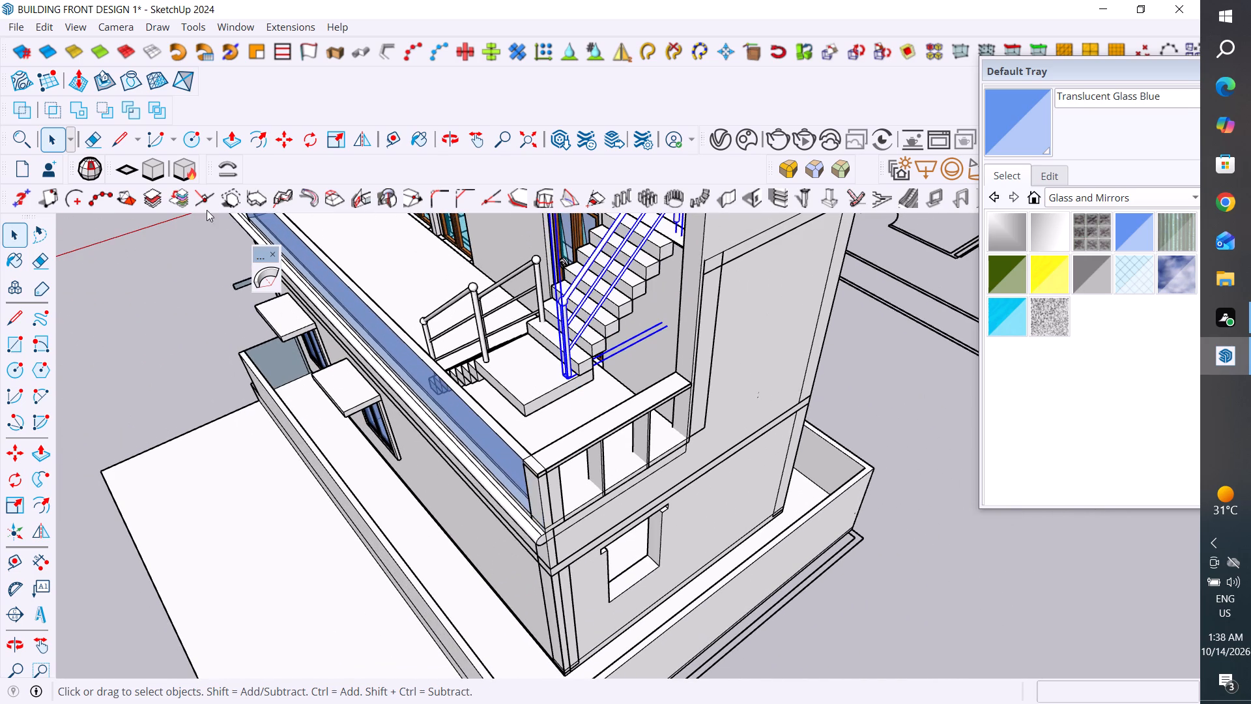
click(10, 235)
scroll(145, 351, down, 3)
middle_drag(179, 377, 566, 441)
scroll(784, 441, up, 3)
scroll(743, 490, up, 2)
scroll(738, 578, up, 2)
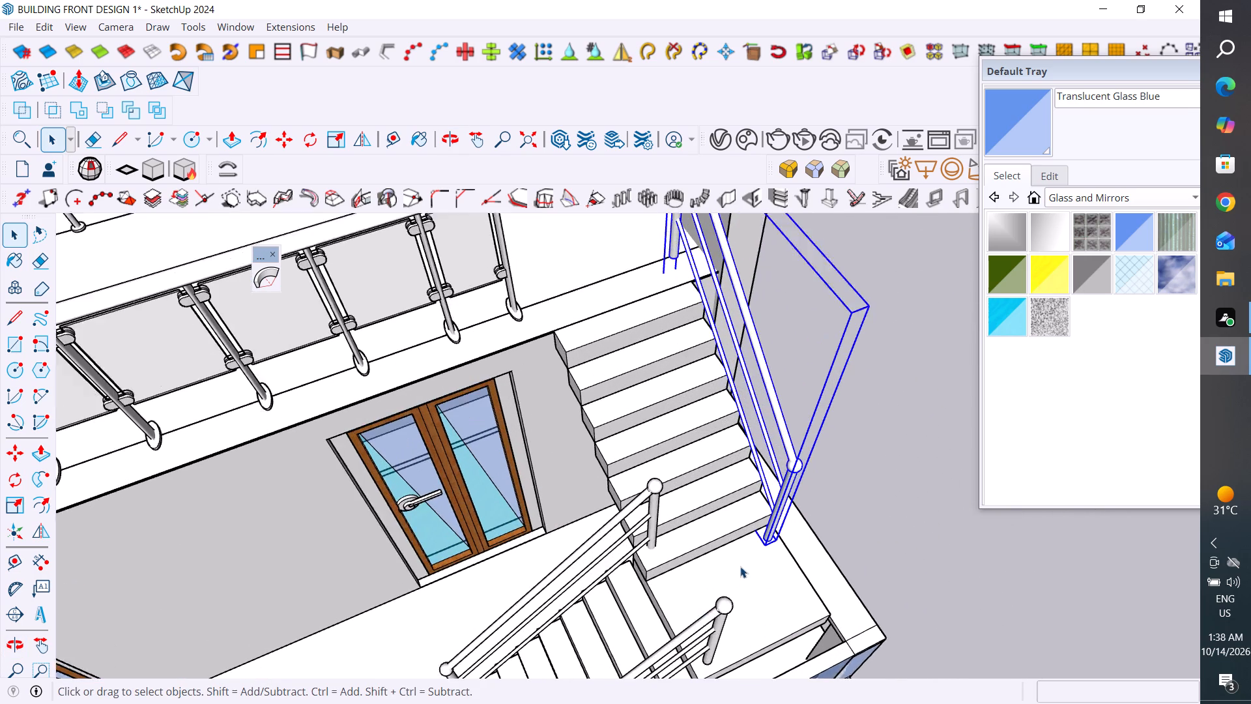
key(m)
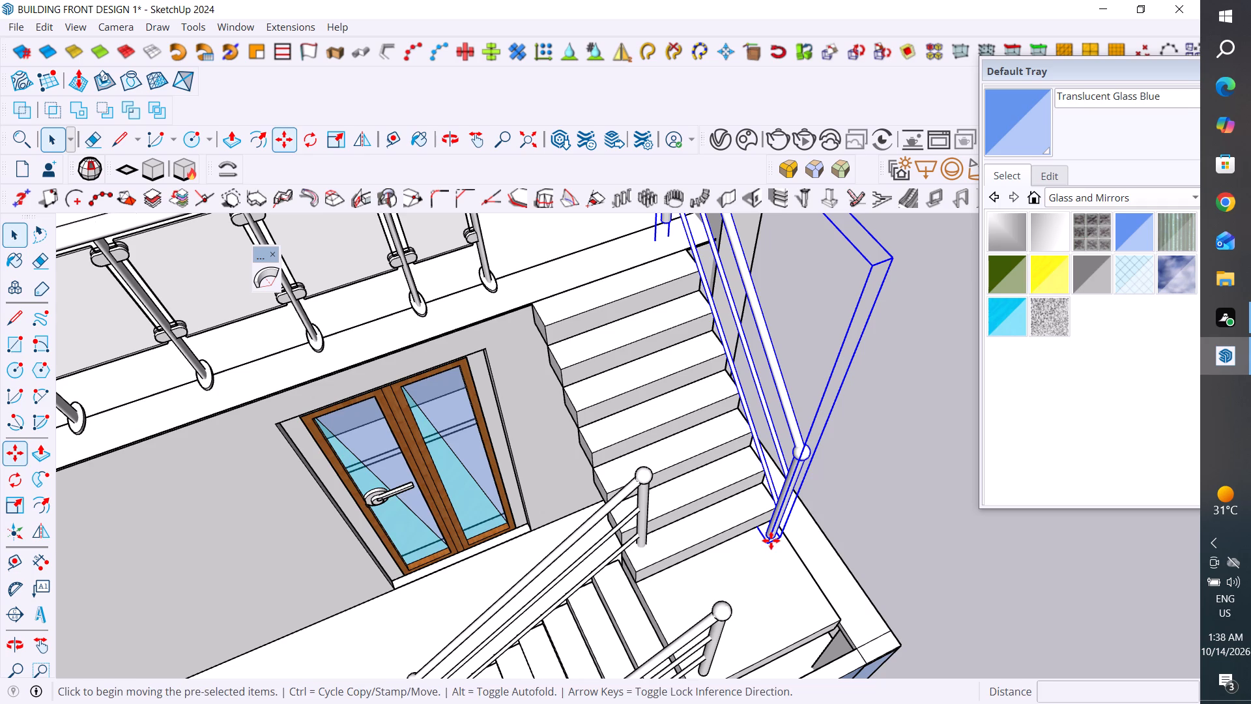
click(771, 540)
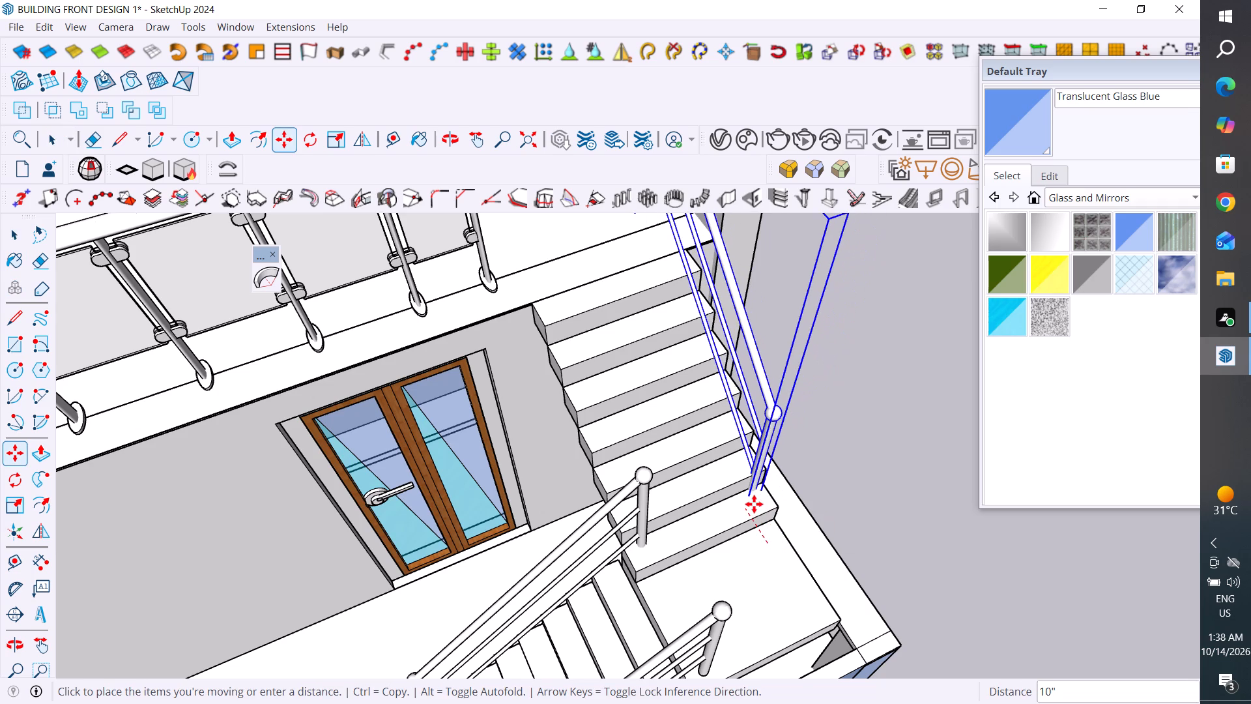
scroll(754, 504, up, 8)
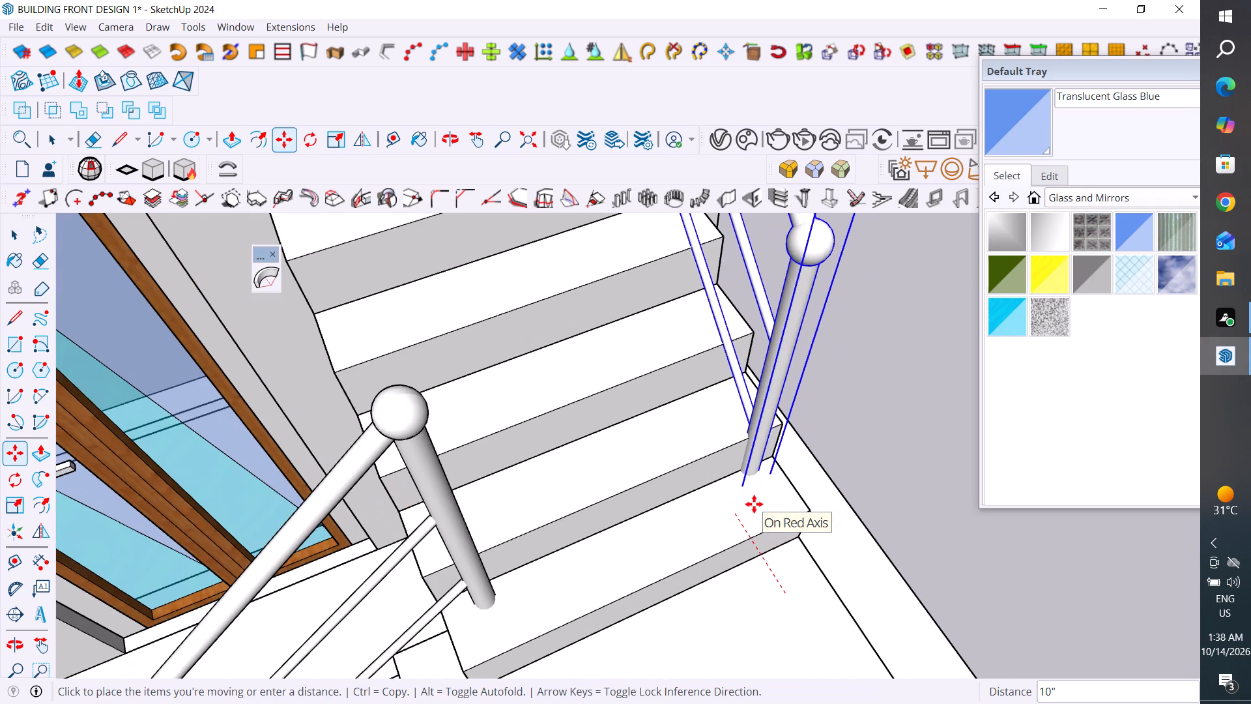
scroll(754, 504, up, 3)
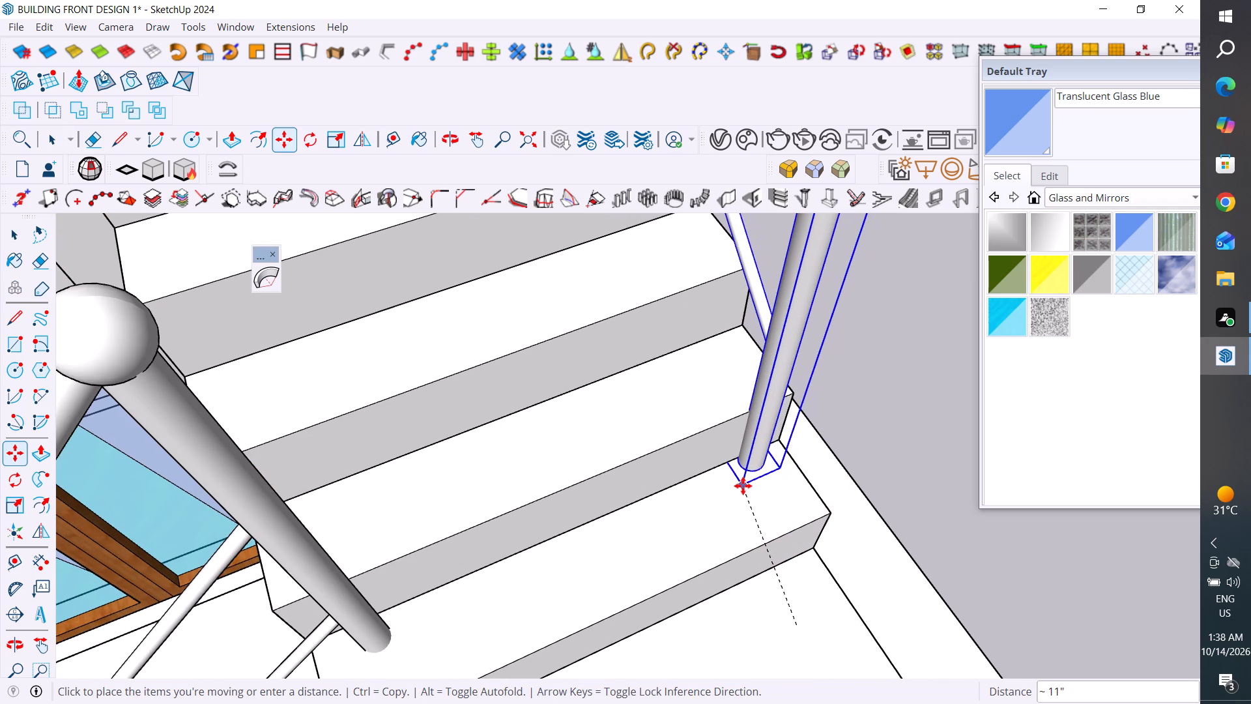
click(741, 488)
scroll(317, 394, down, 1)
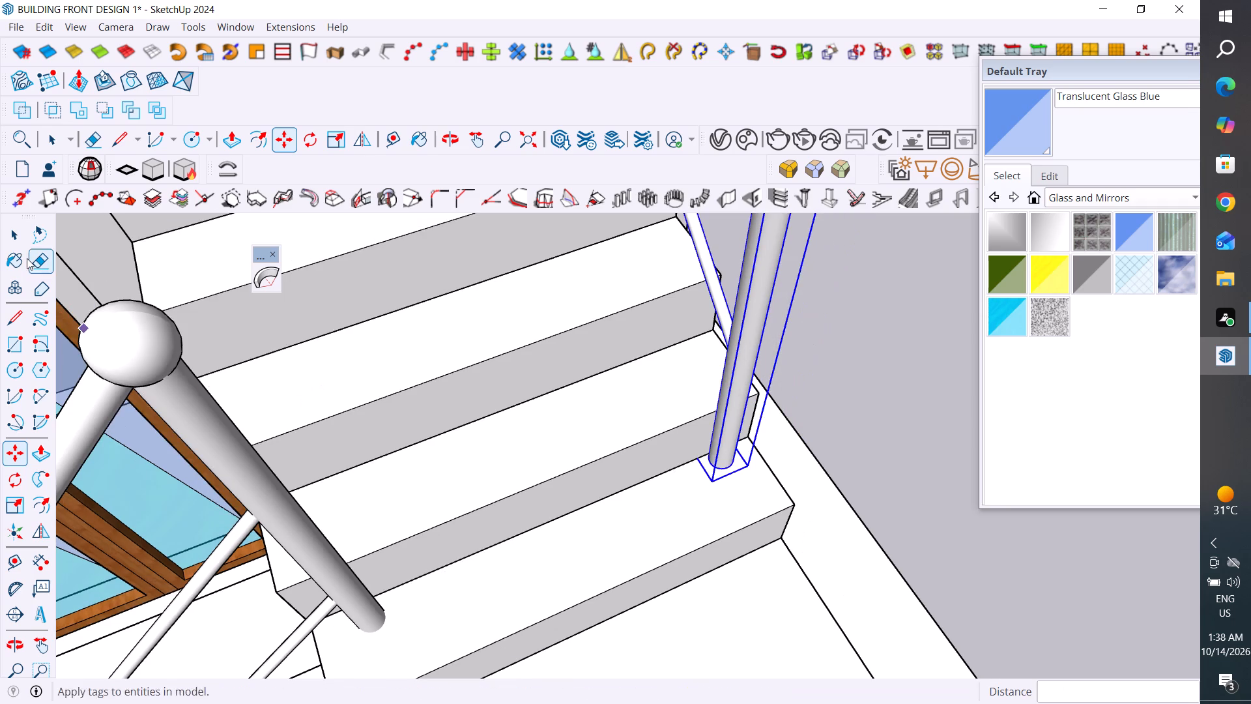
click(12, 240)
Examine the upper flight's rail and its relation to the lower flight's rails from several sides.
scroll(450, 394, down, 6)
middle_drag(528, 435, 870, 301)
scroll(715, 389, down, 3)
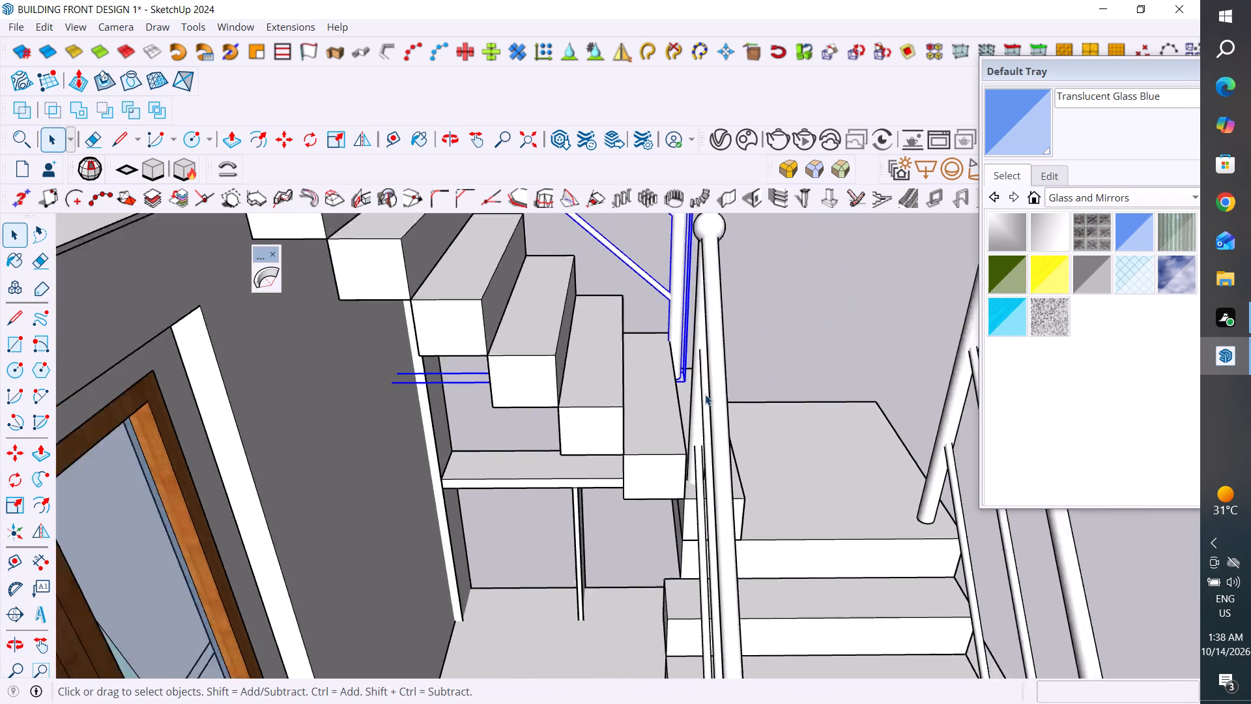
scroll(705, 394, down, 9)
middle_drag(796, 421, 474, 512)
scroll(517, 480, up, 3)
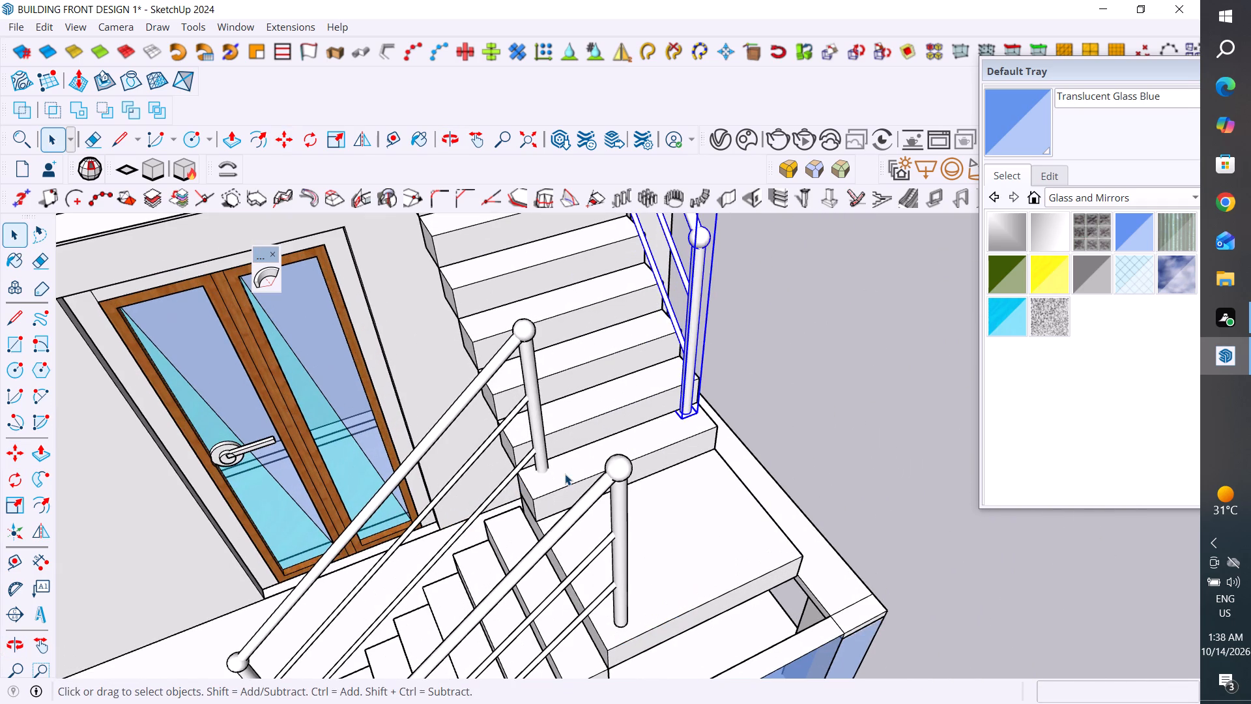
middle_drag(593, 495, 657, 505)
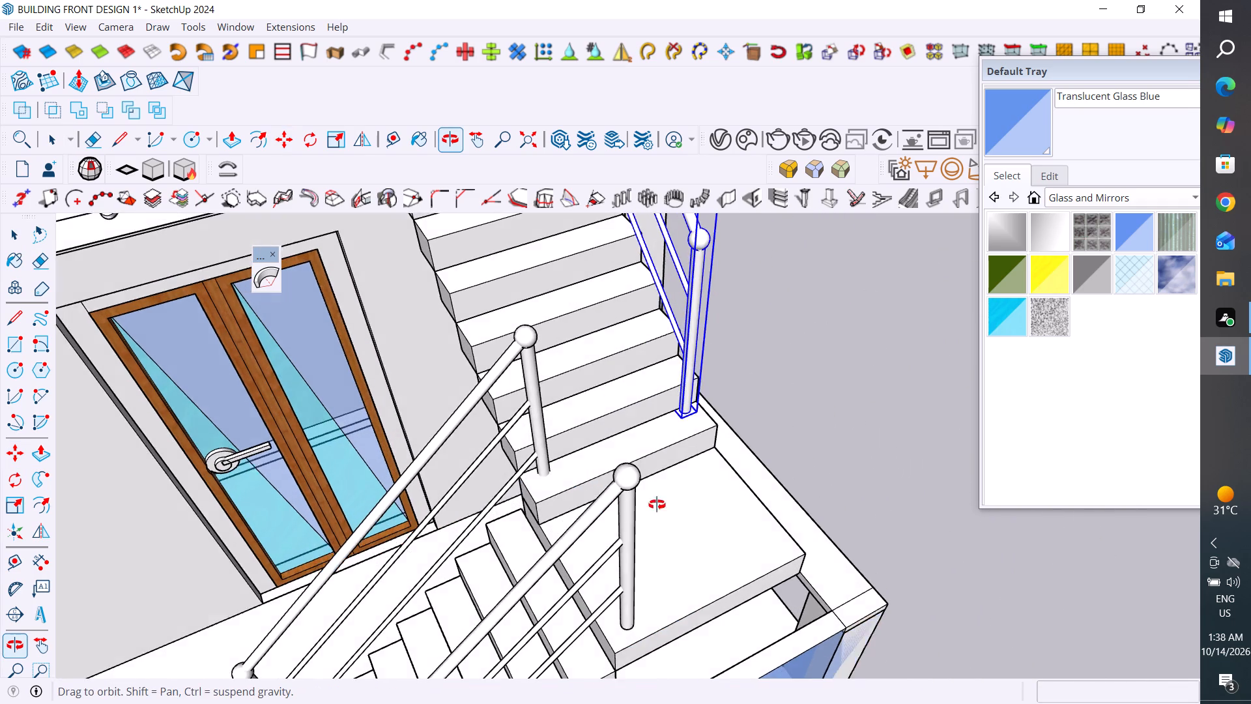
middle_drag(657, 505, 961, 433)
scroll(694, 437, down, 6)
scroll(680, 345, down, 2)
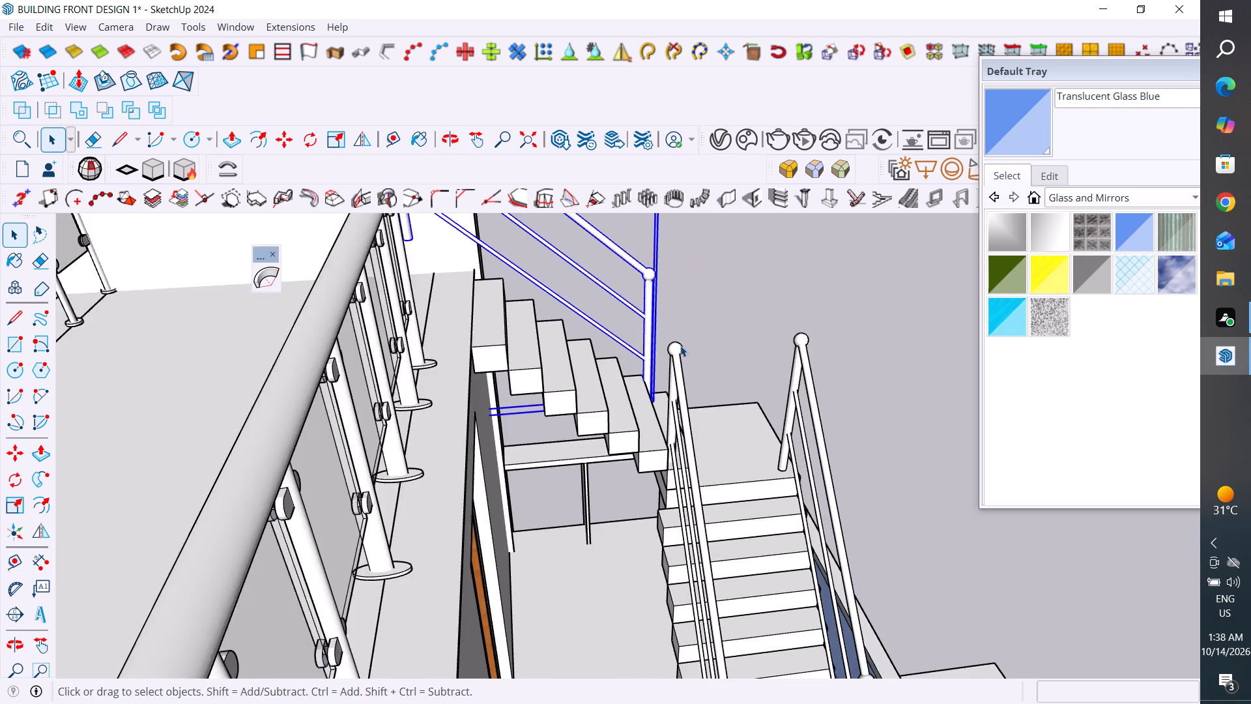
scroll(680, 345, down, 3)
middle_drag(633, 340, 145, 488)
scroll(554, 291, up, 1)
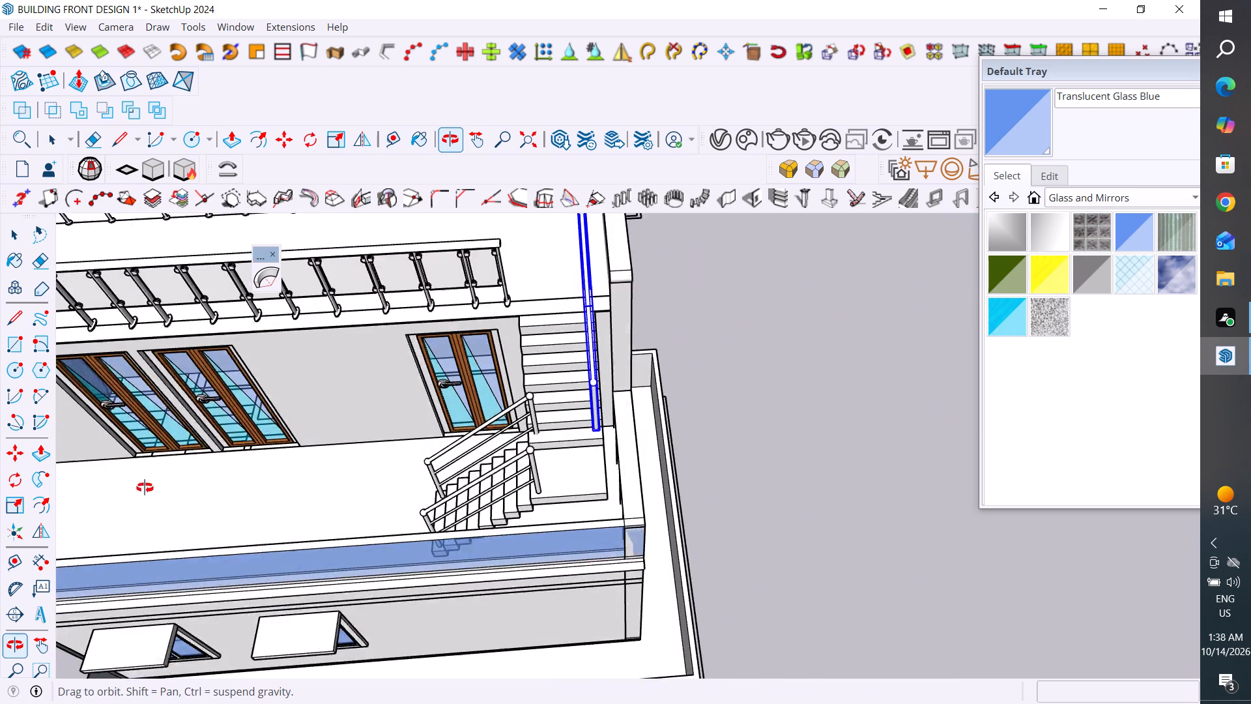
middle_drag(145, 488, 151, 488)
Move the lower flight's inner-edge rail about 8", shifting its upper pole off the upper flight's first step.
scroll(491, 372, up, 4)
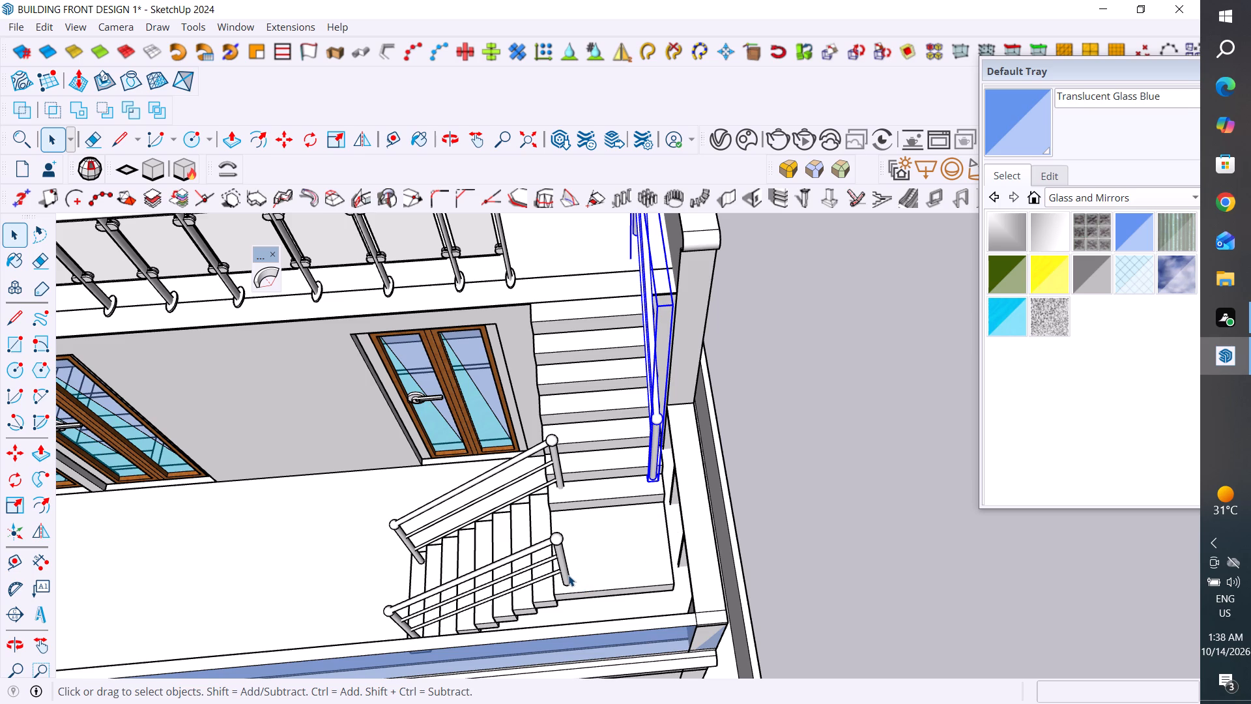
scroll(595, 504, down, 1)
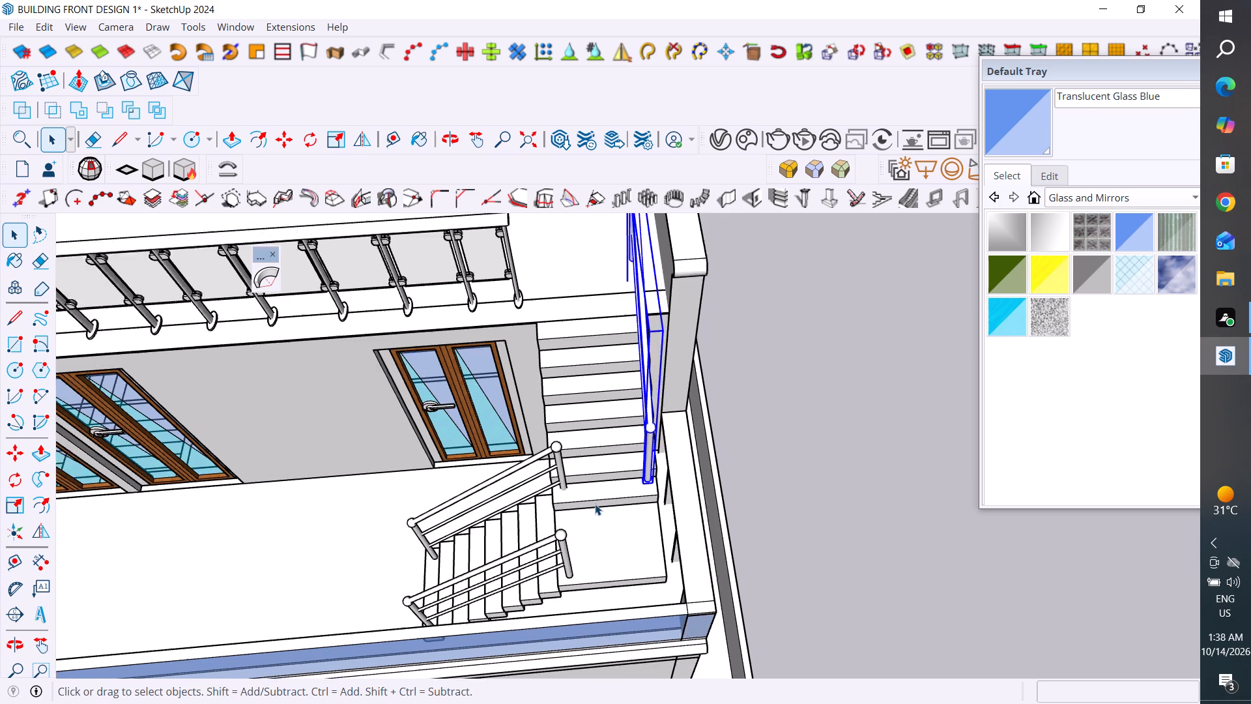
scroll(595, 504, down, 1)
scroll(564, 491, up, 1)
click(569, 484)
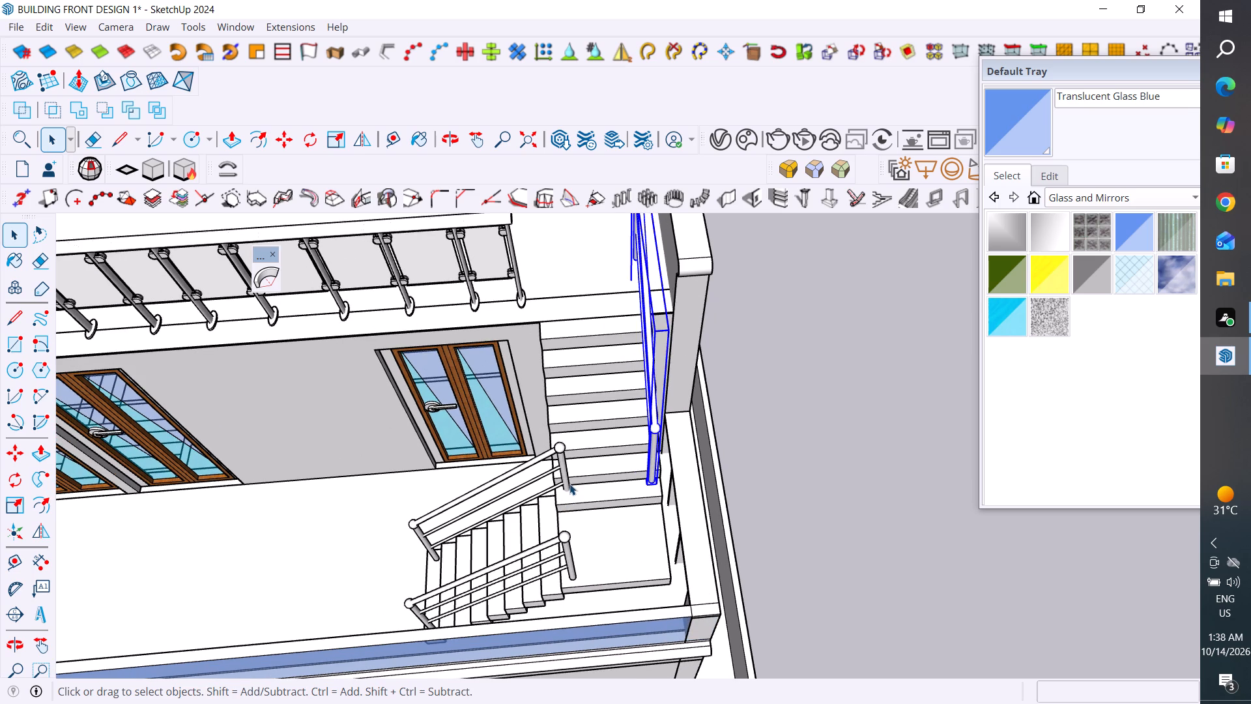
key(m)
click(577, 491)
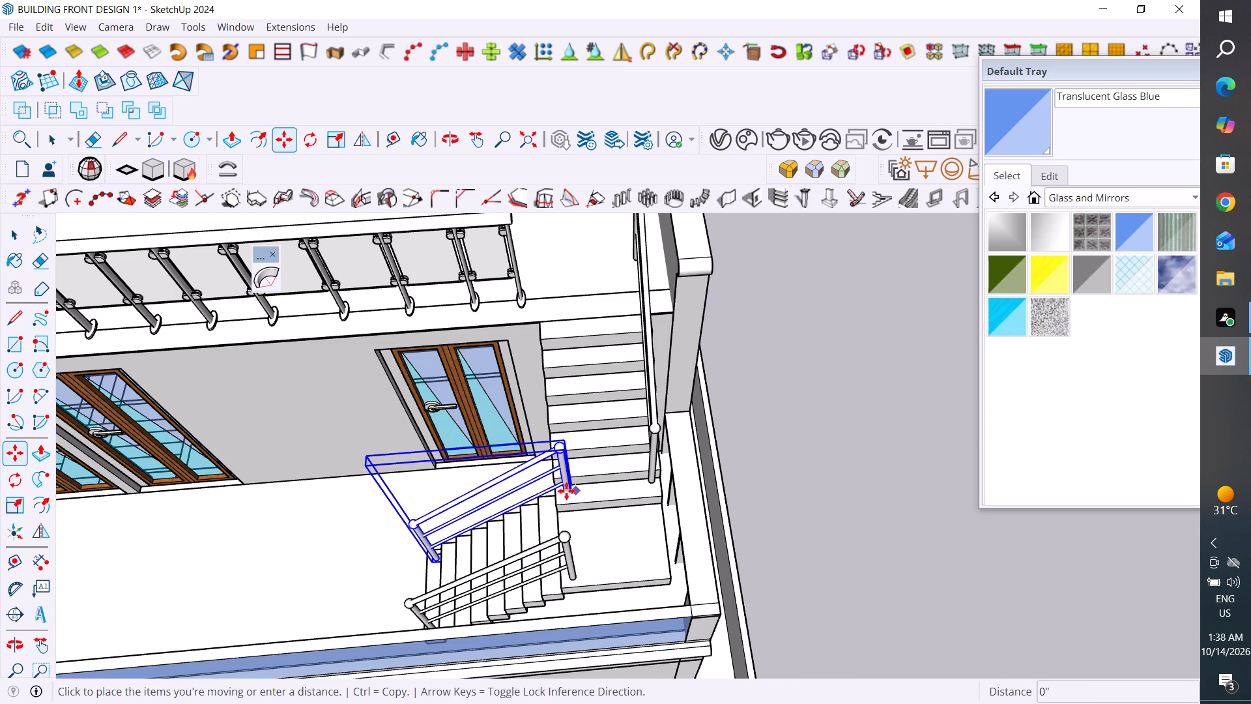
scroll(541, 507, up, 6)
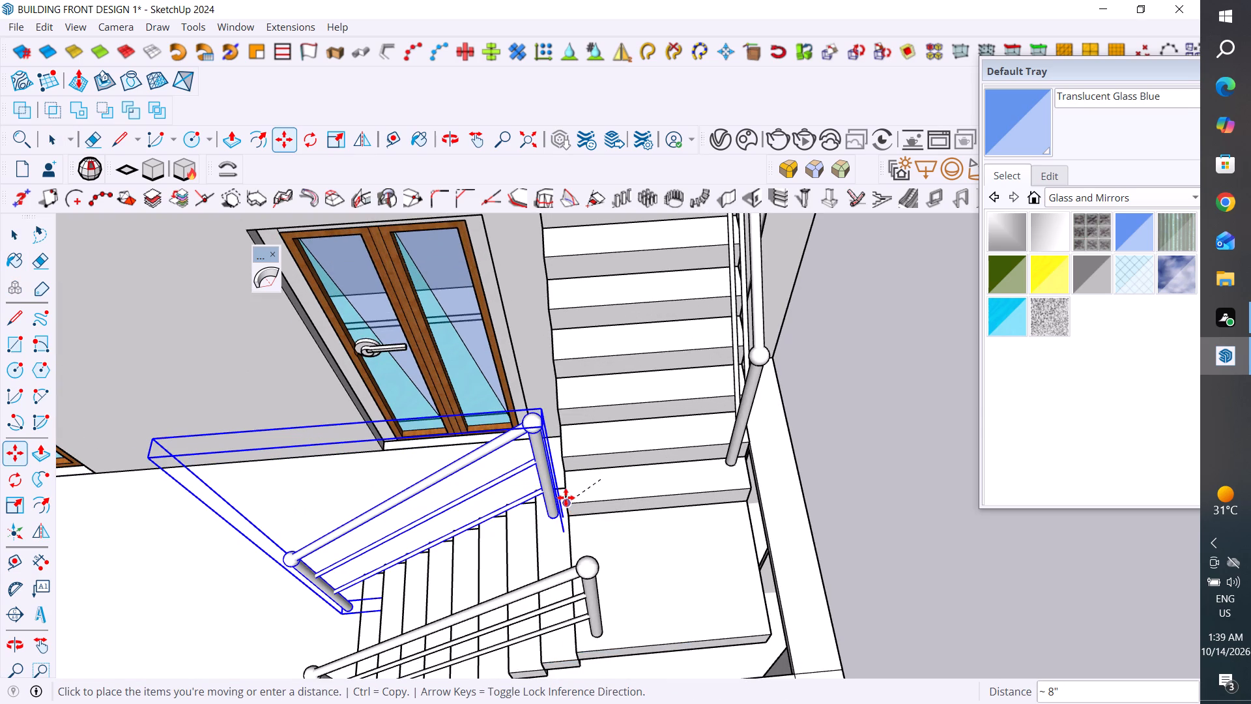
click(566, 497)
click(23, 237)
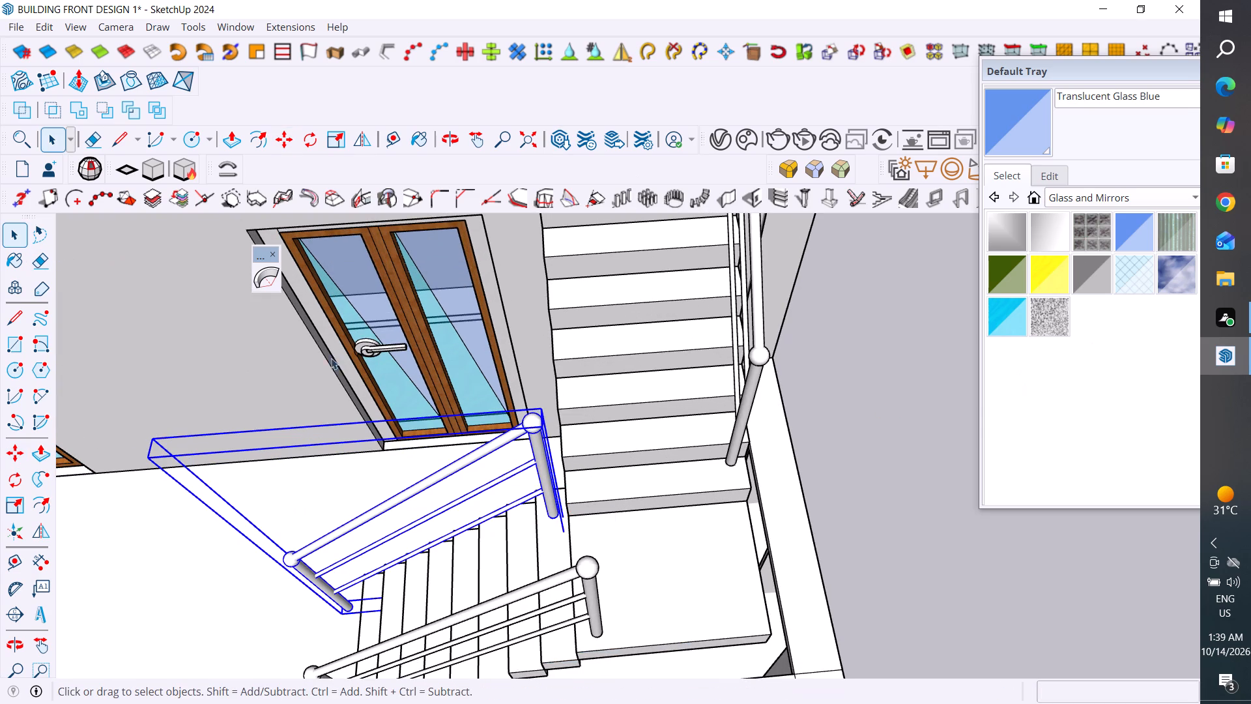
Move the lower flight's inner-edge rail about 7" so its lower pole stands near the lowest step's inner corner.
scroll(313, 402, down, 5)
middle_drag(393, 428, 801, 241)
scroll(759, 415, up, 4)
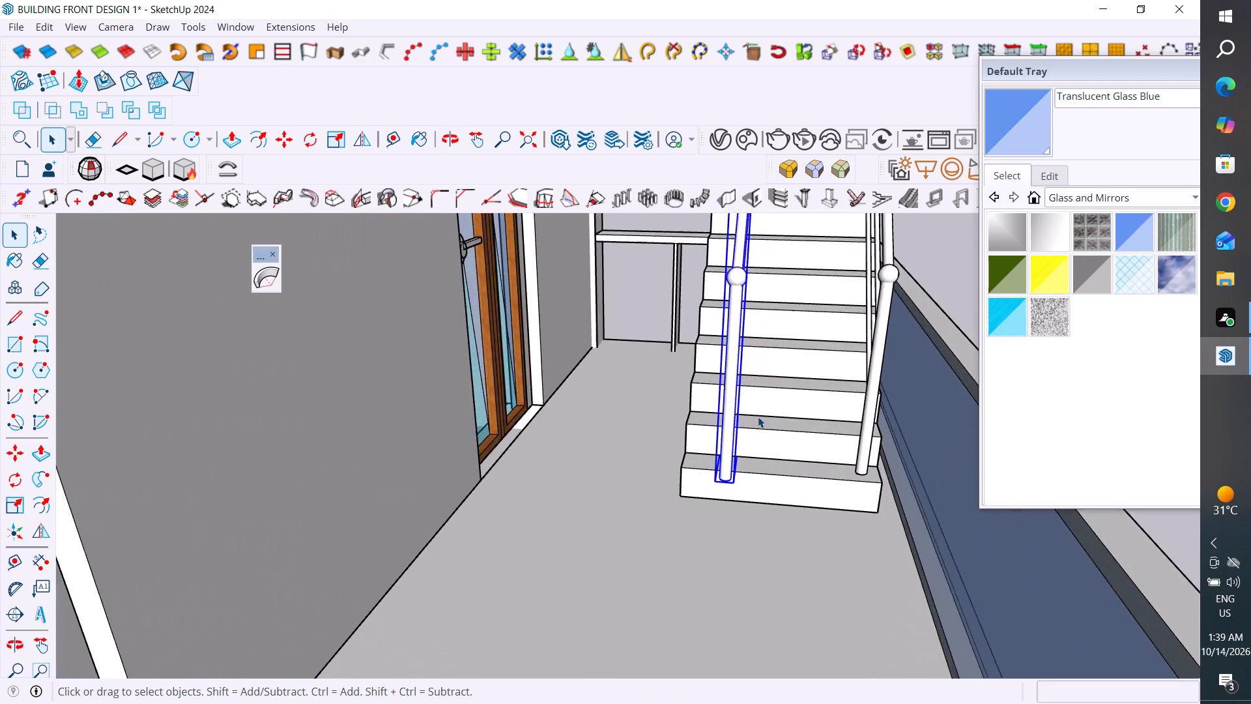
scroll(758, 417, up, 8)
middle_drag(760, 476, 890, 532)
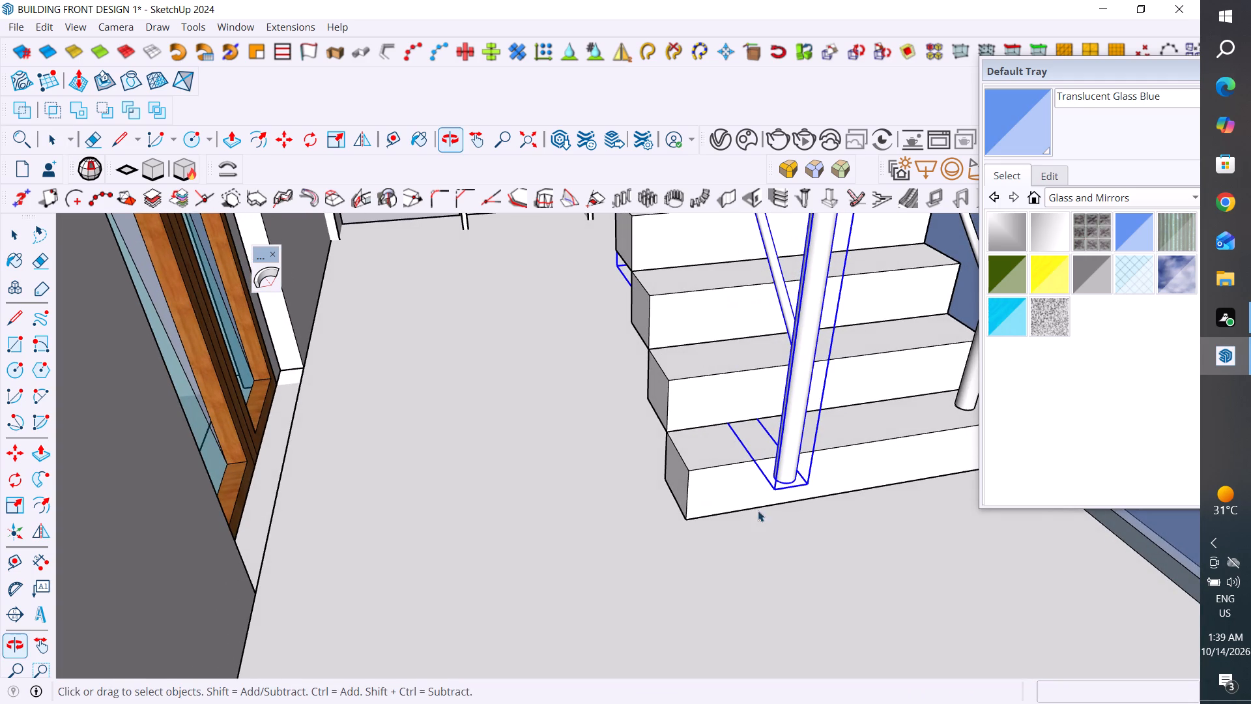
key(m)
click(777, 485)
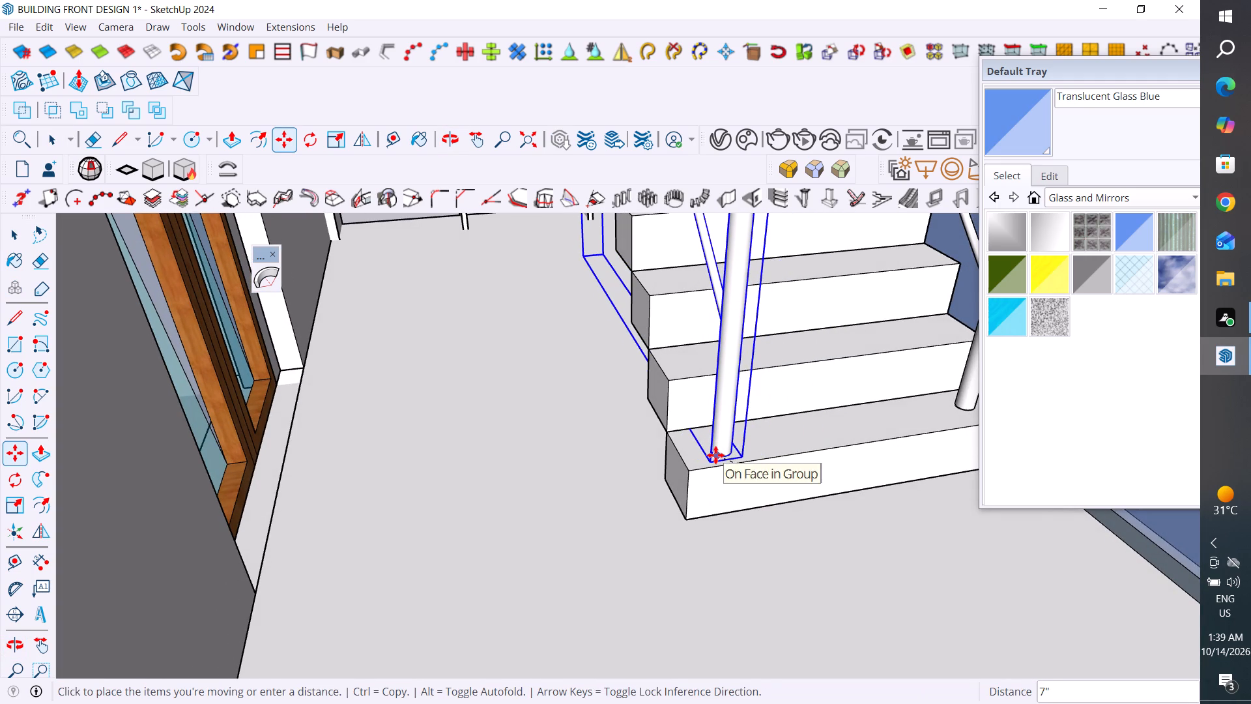
click(715, 455)
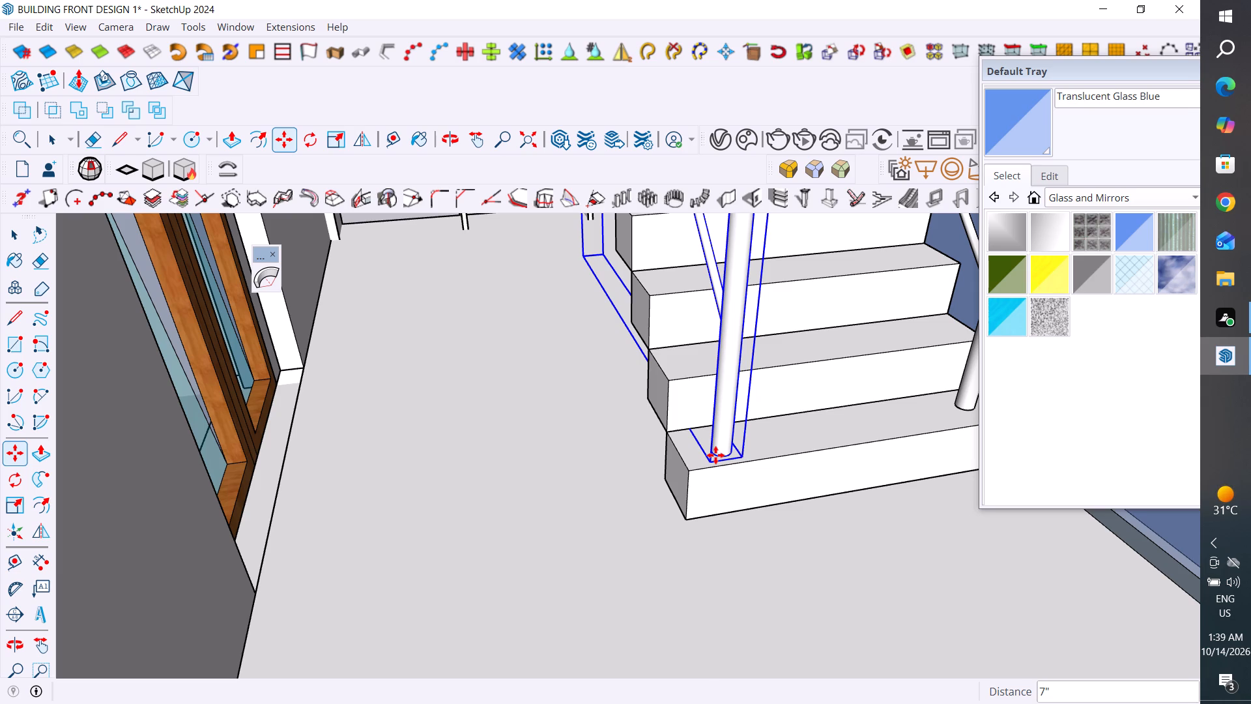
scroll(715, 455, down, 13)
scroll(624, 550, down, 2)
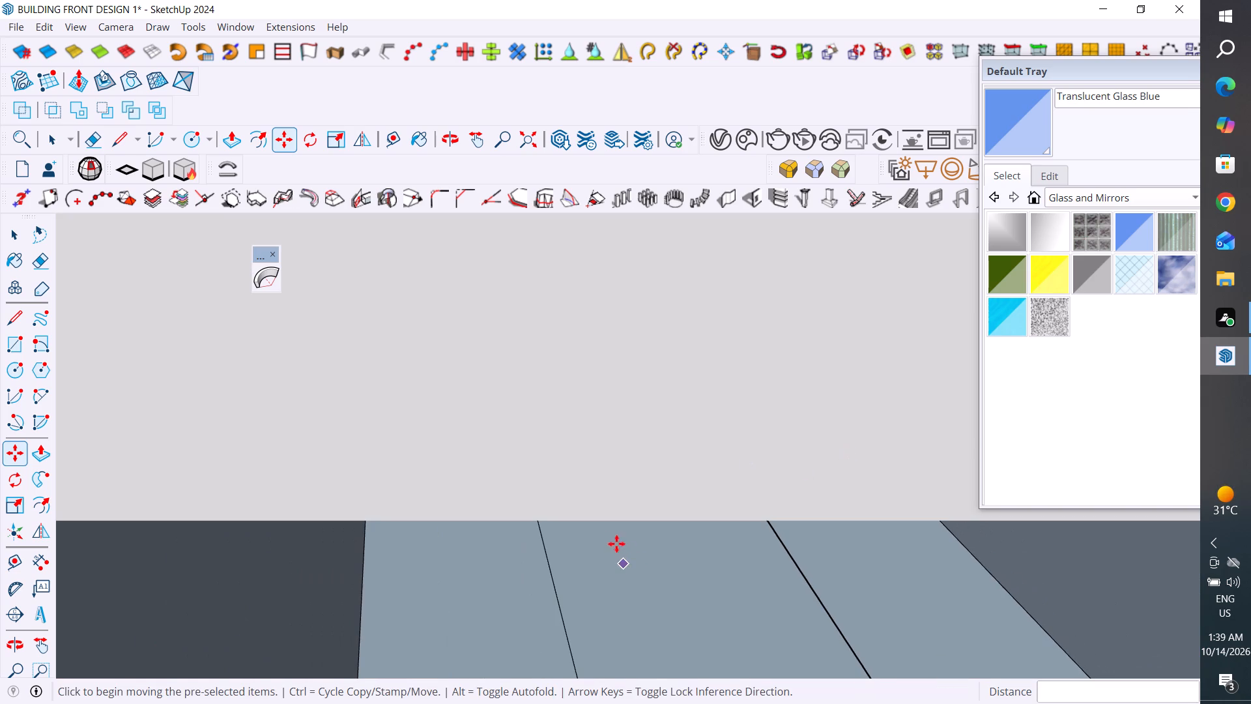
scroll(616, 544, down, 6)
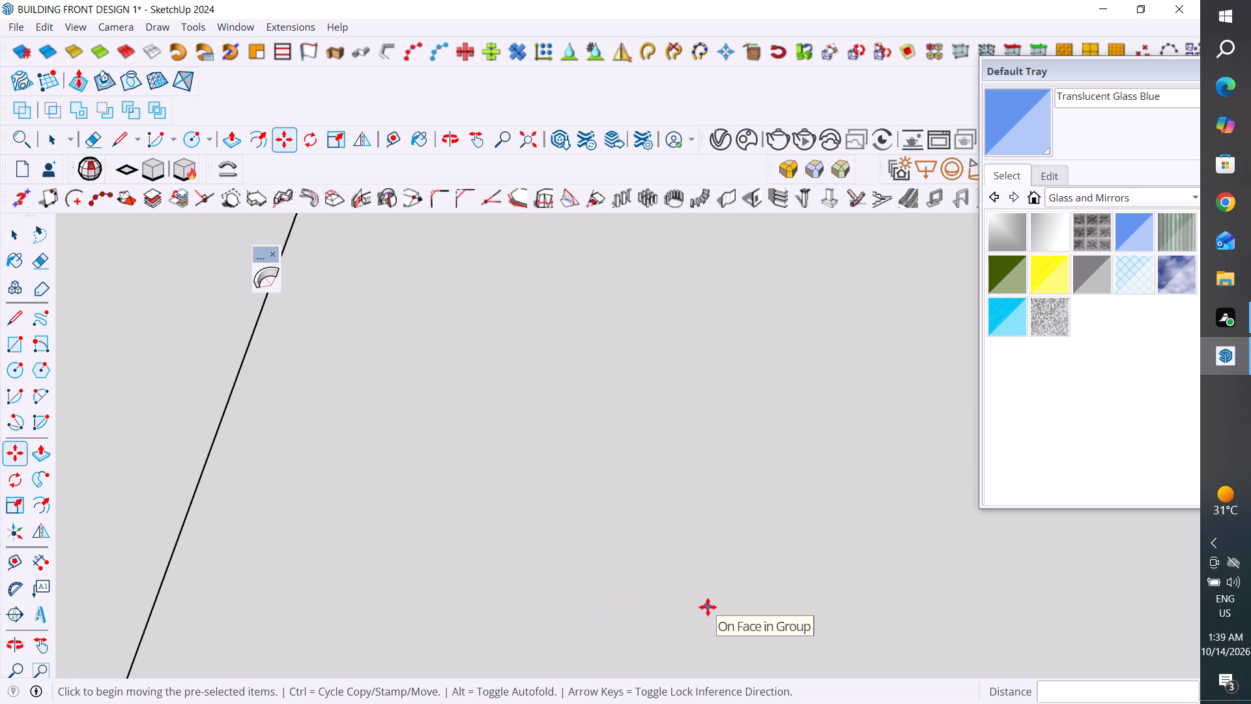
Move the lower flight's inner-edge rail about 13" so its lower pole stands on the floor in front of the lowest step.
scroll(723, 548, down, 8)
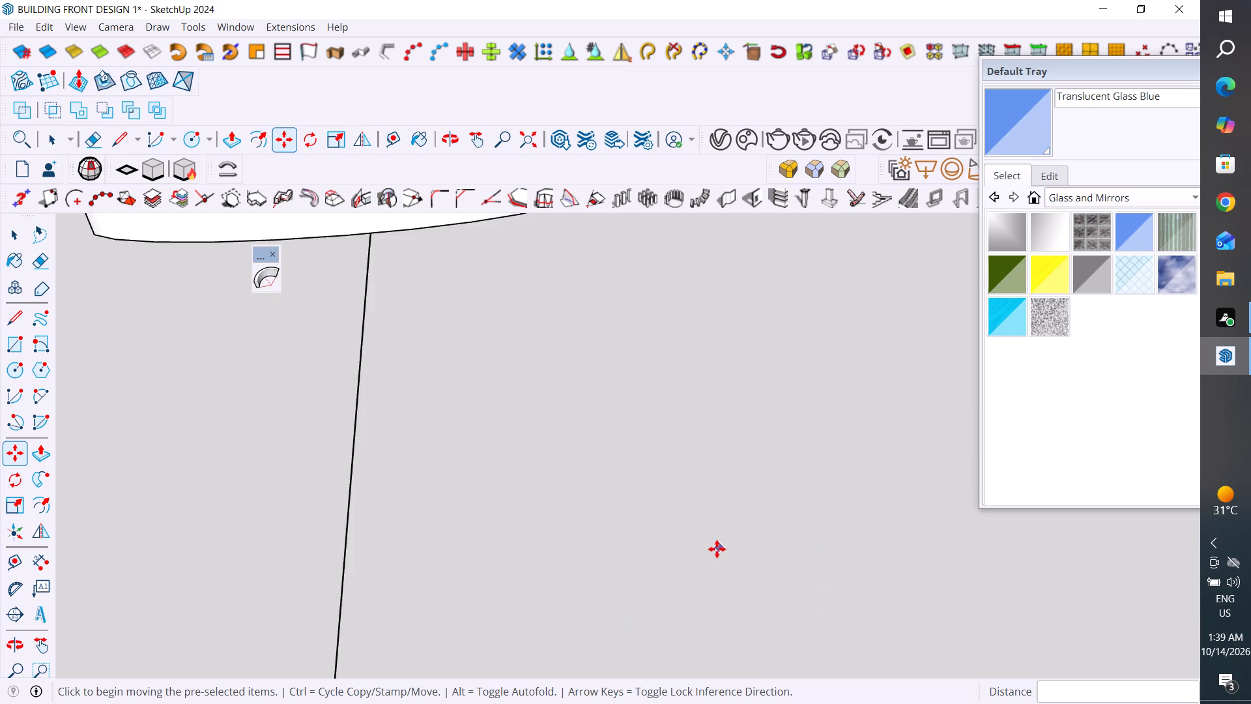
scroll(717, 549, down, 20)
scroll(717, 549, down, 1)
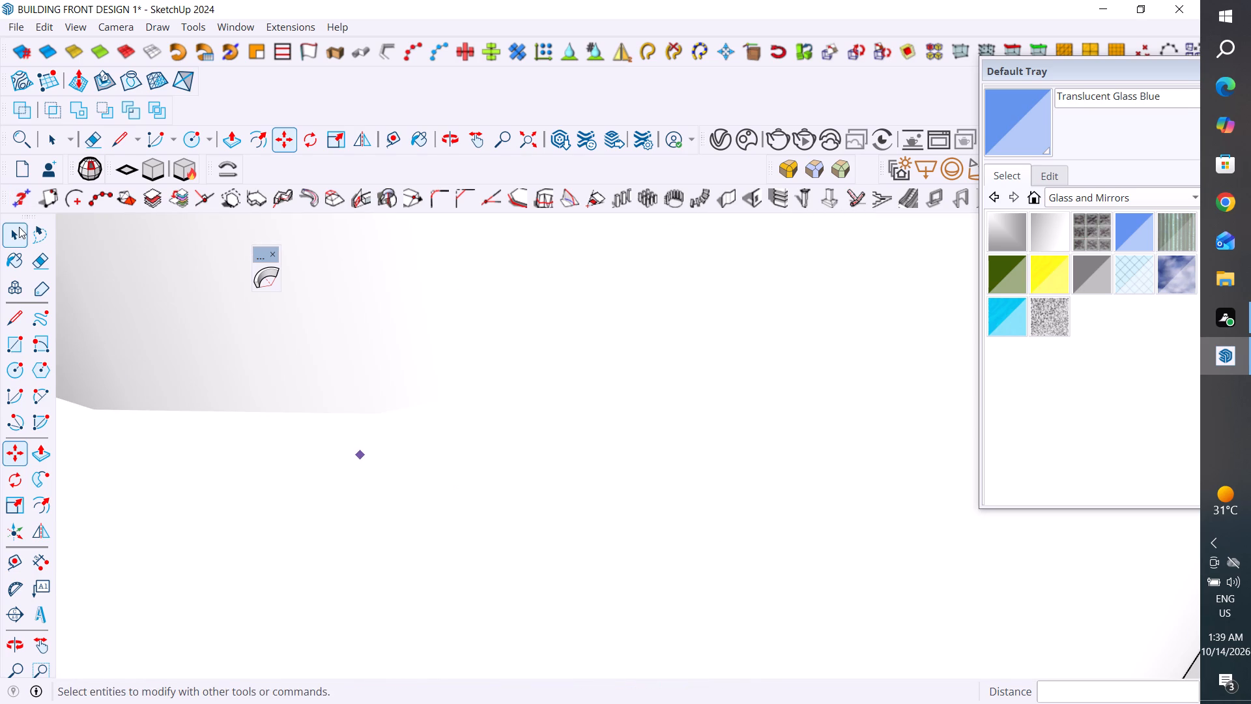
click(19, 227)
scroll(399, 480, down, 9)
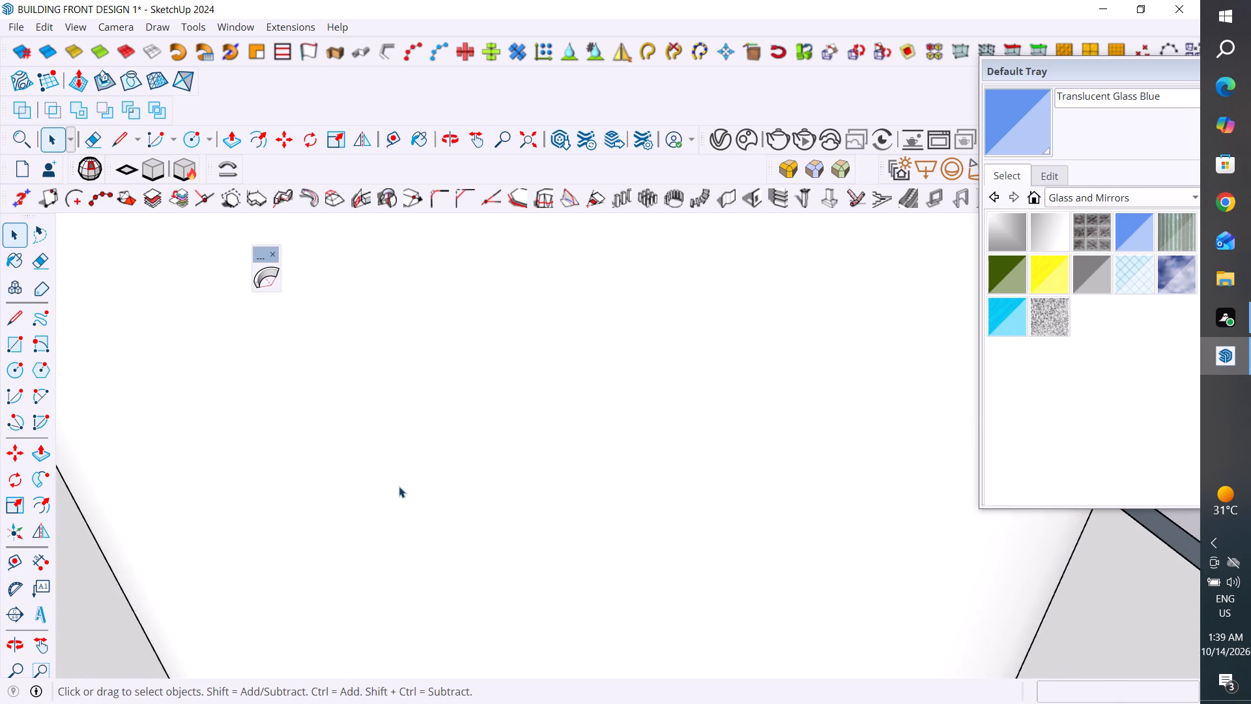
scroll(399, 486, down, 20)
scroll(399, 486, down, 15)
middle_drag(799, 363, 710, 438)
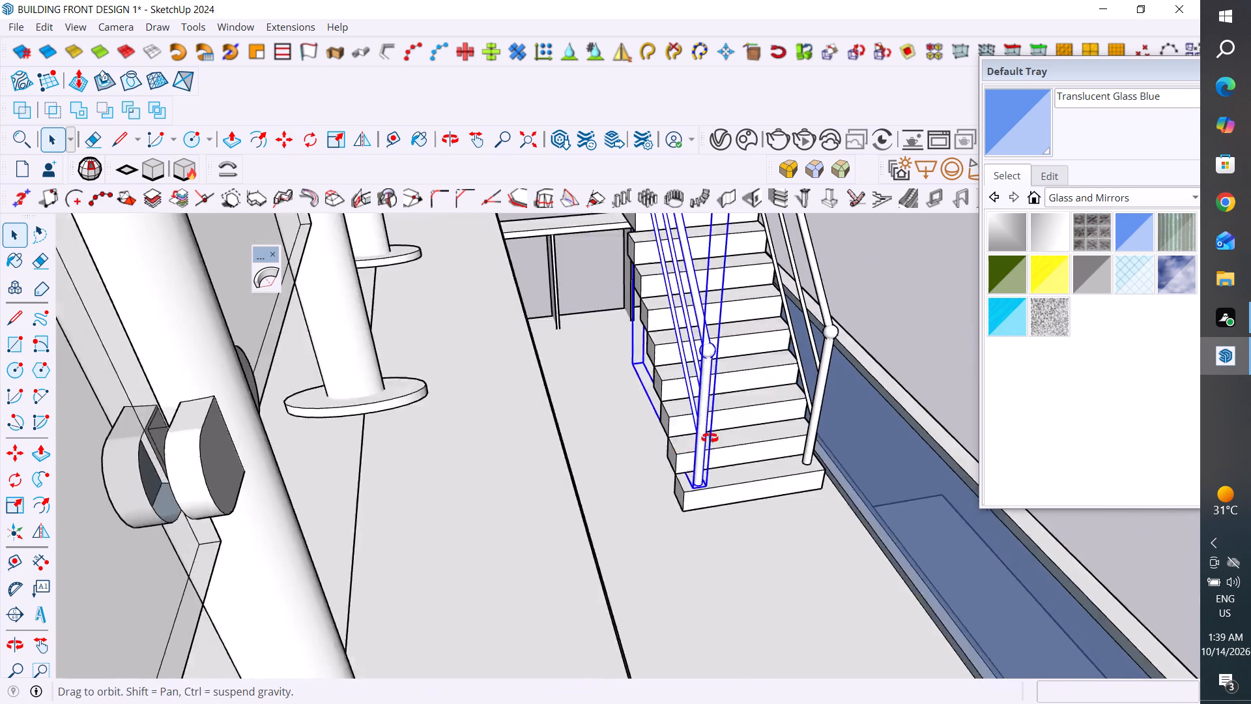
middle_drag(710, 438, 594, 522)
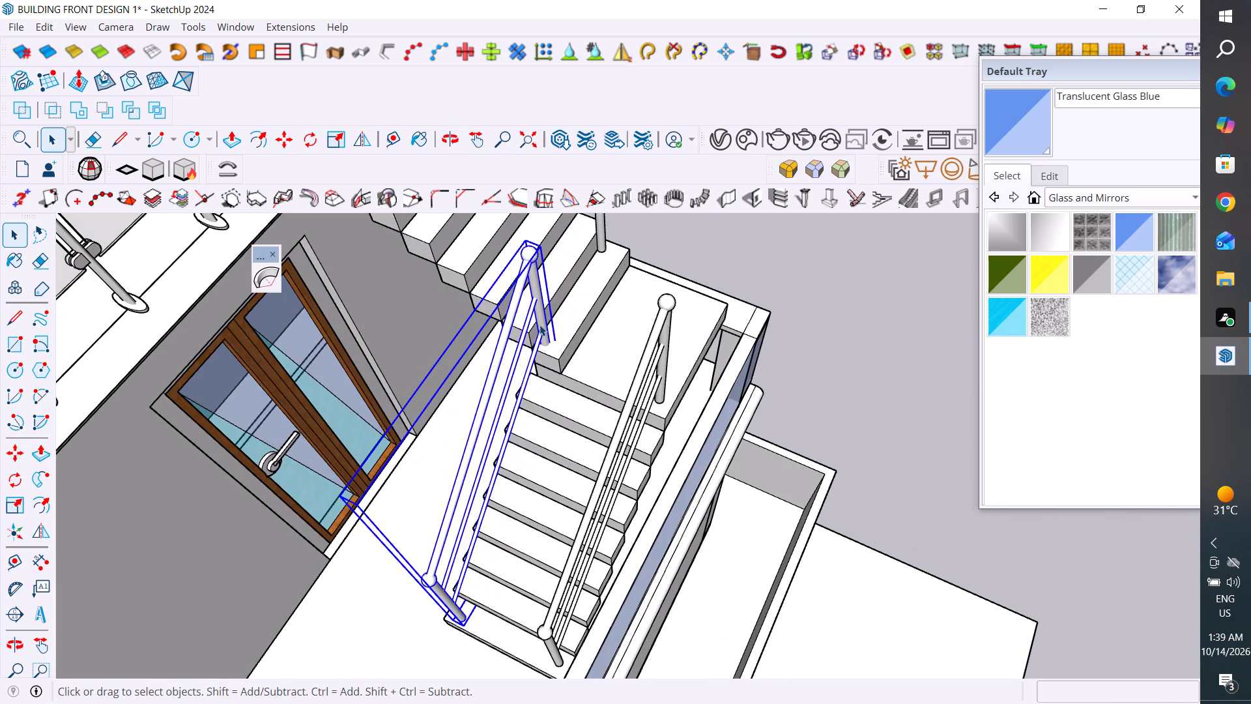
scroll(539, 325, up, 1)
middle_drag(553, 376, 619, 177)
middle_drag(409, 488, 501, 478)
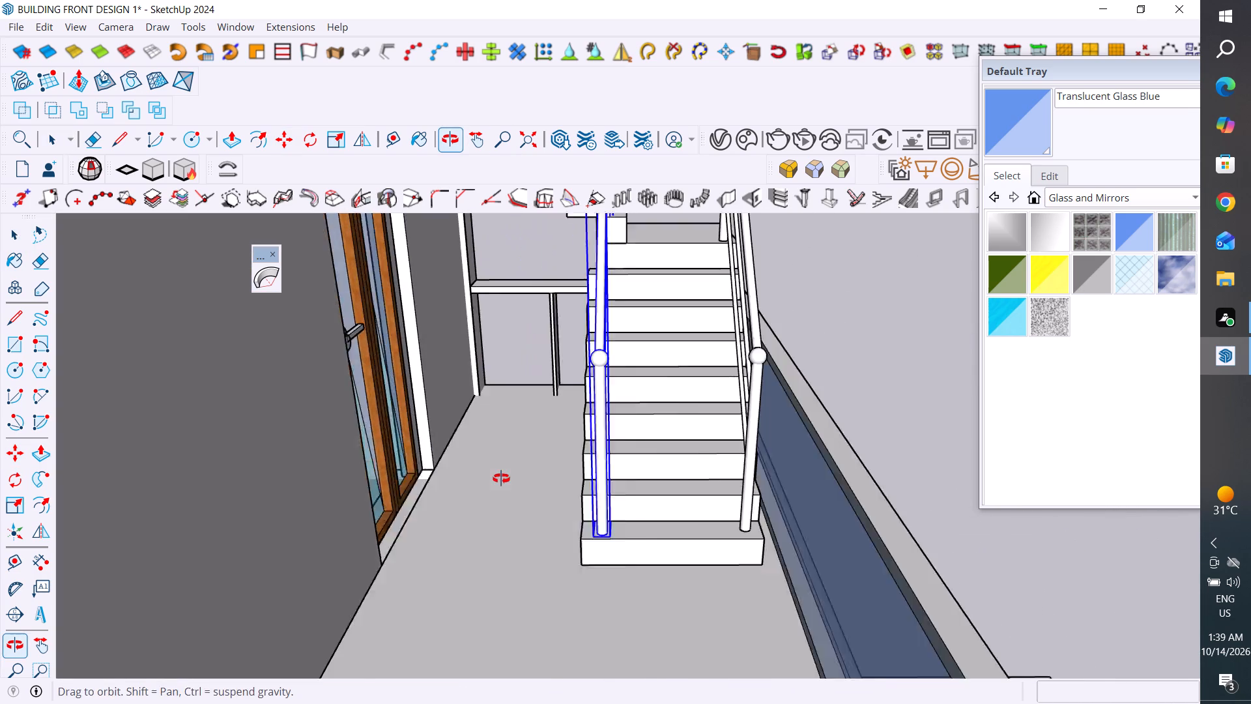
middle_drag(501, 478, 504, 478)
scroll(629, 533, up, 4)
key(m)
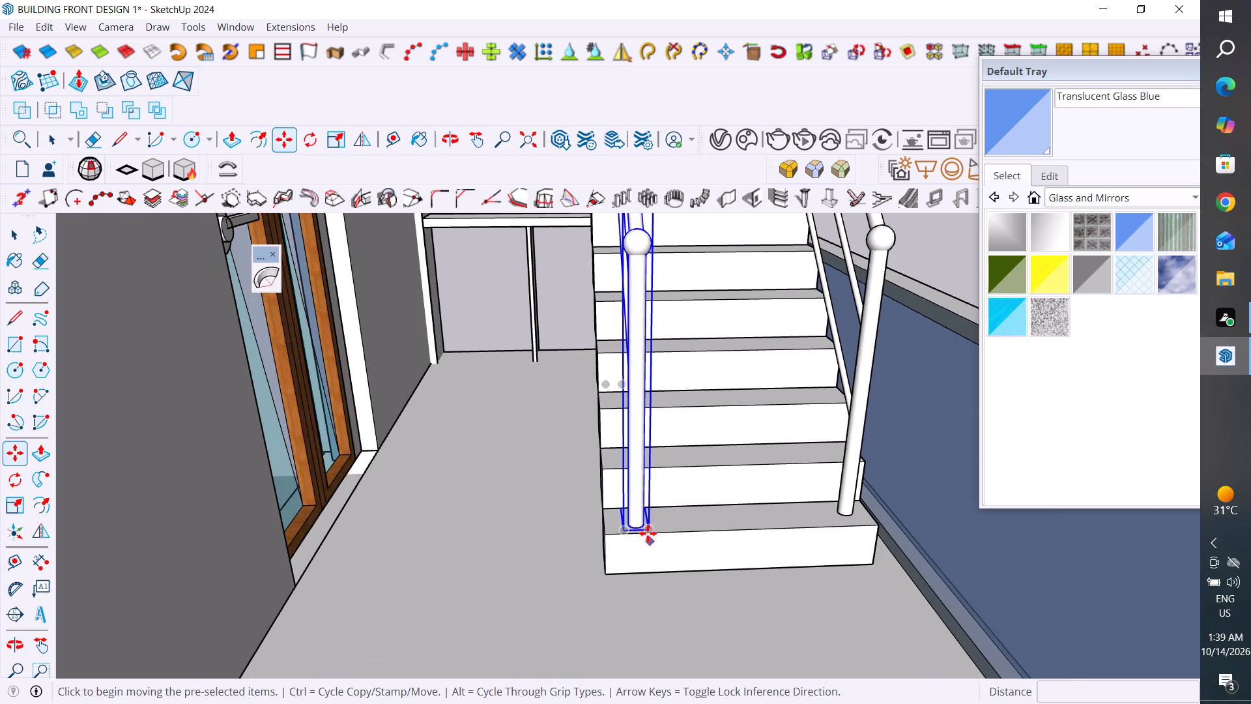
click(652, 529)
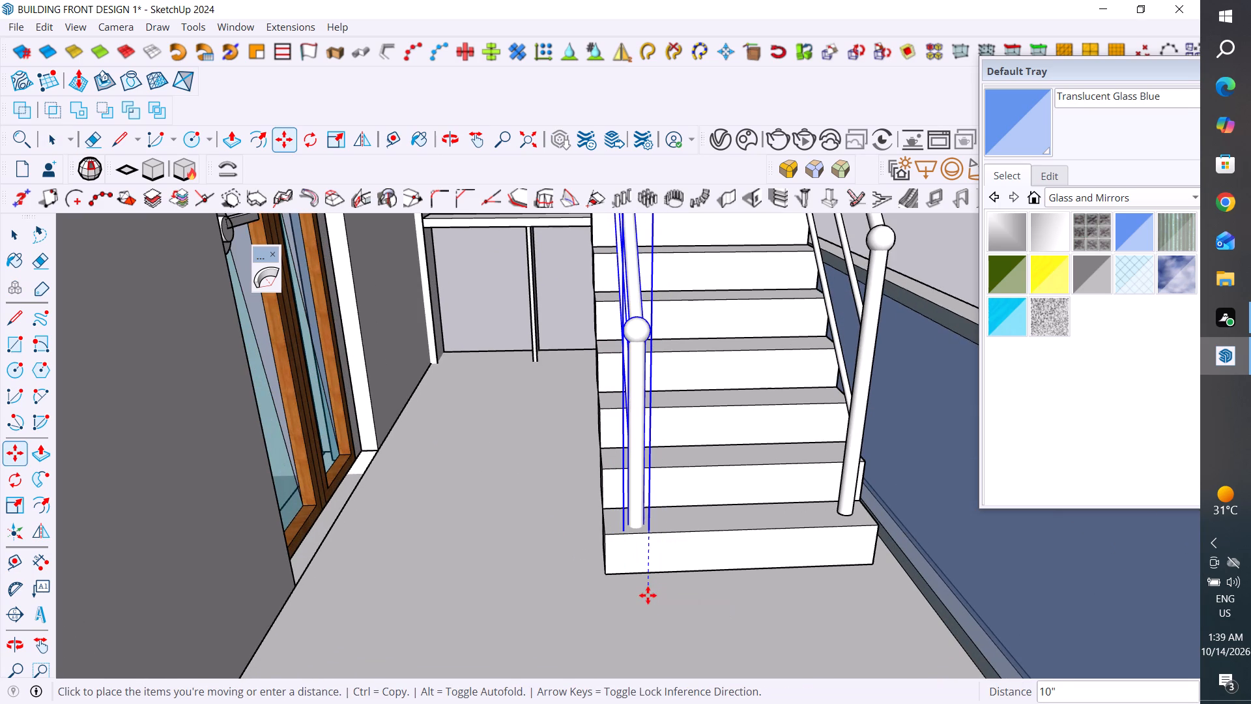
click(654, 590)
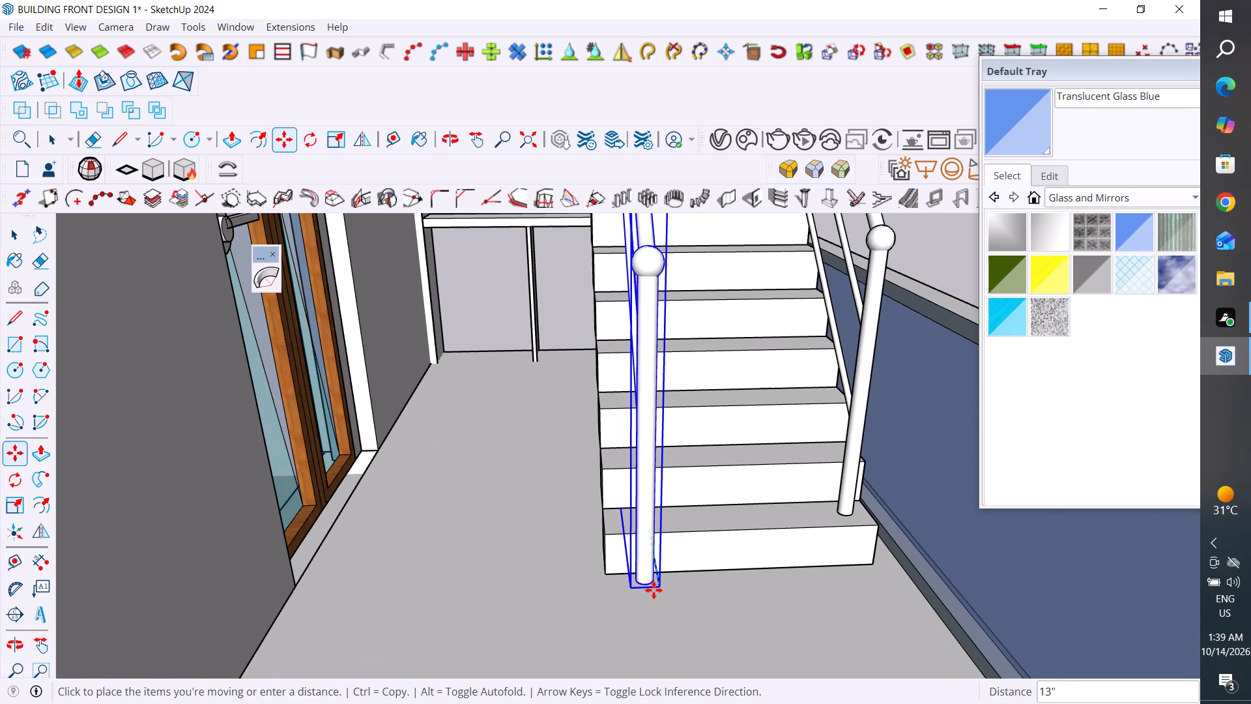
Move the lower flight's outer-edge rail about 8" so its lower pole stands on the floor in front of the lowest step.
click(19, 236)
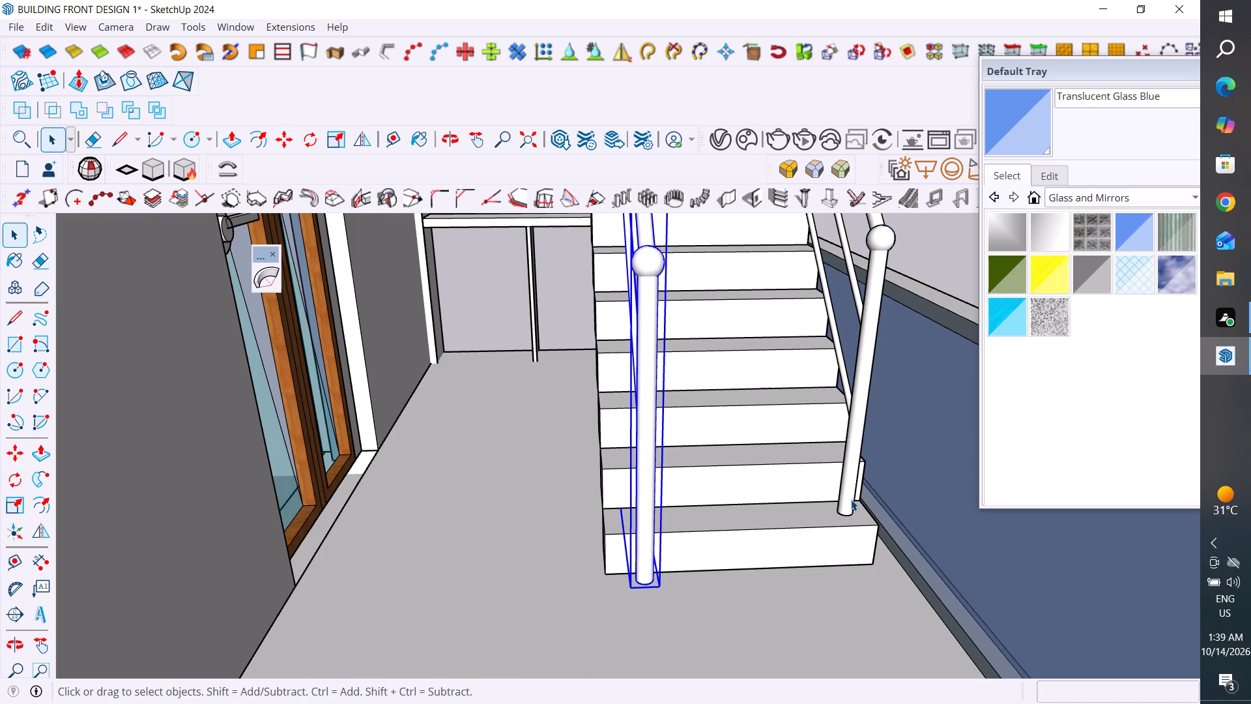
click(851, 499)
key(m)
click(863, 521)
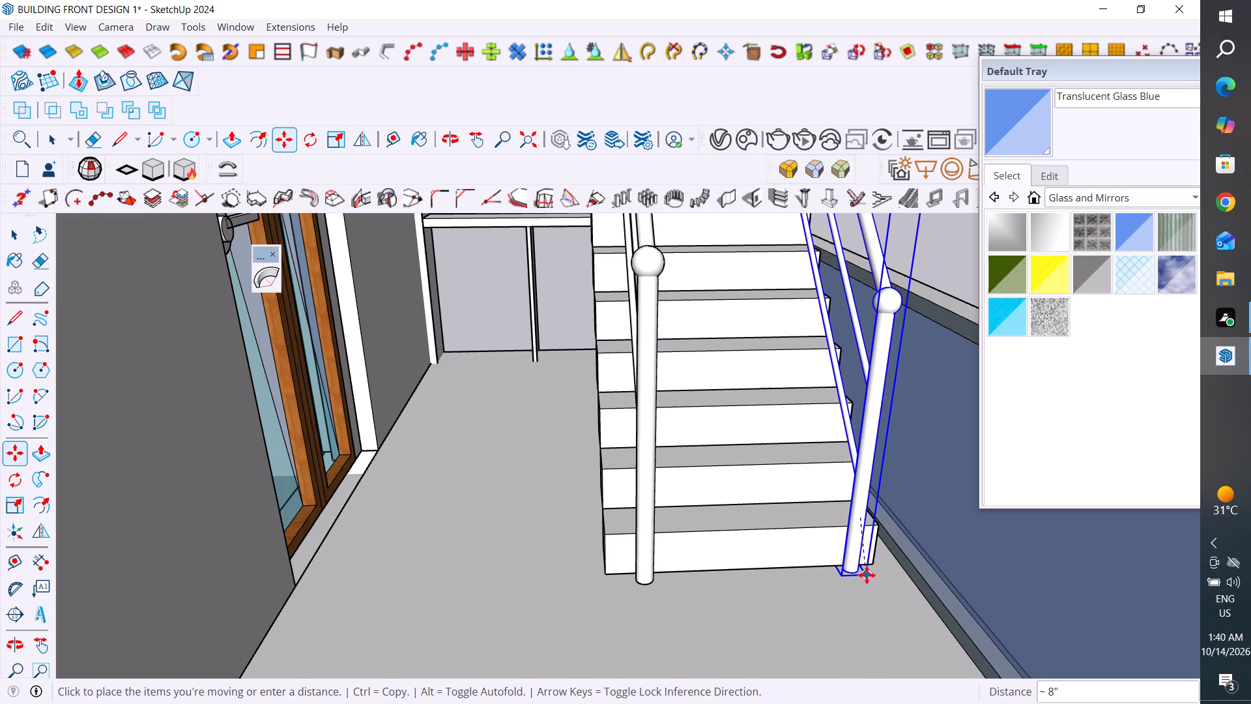
click(867, 578)
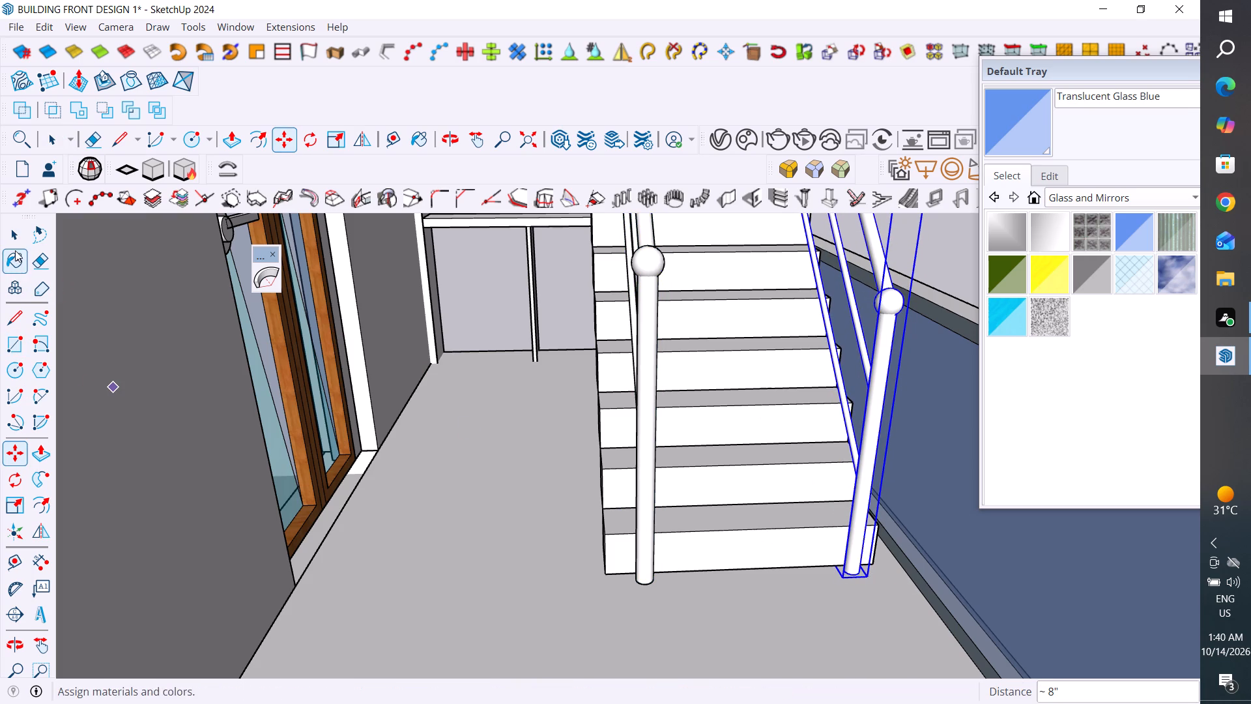
click(12, 247)
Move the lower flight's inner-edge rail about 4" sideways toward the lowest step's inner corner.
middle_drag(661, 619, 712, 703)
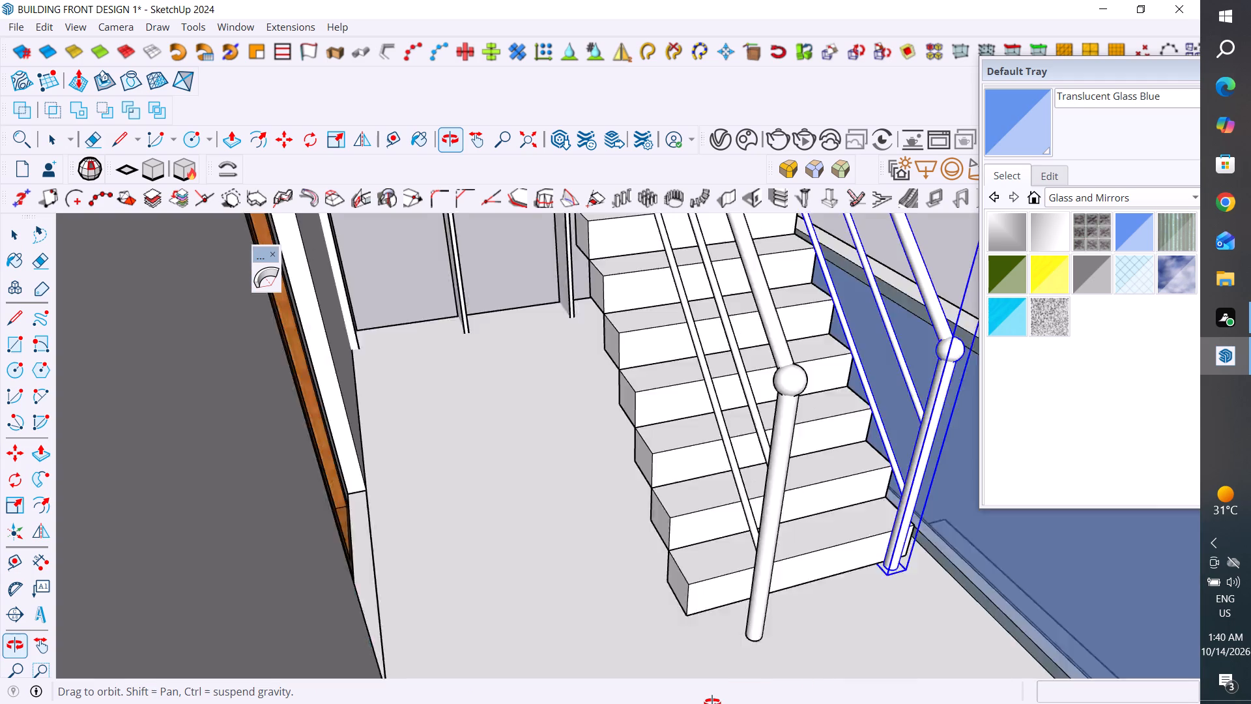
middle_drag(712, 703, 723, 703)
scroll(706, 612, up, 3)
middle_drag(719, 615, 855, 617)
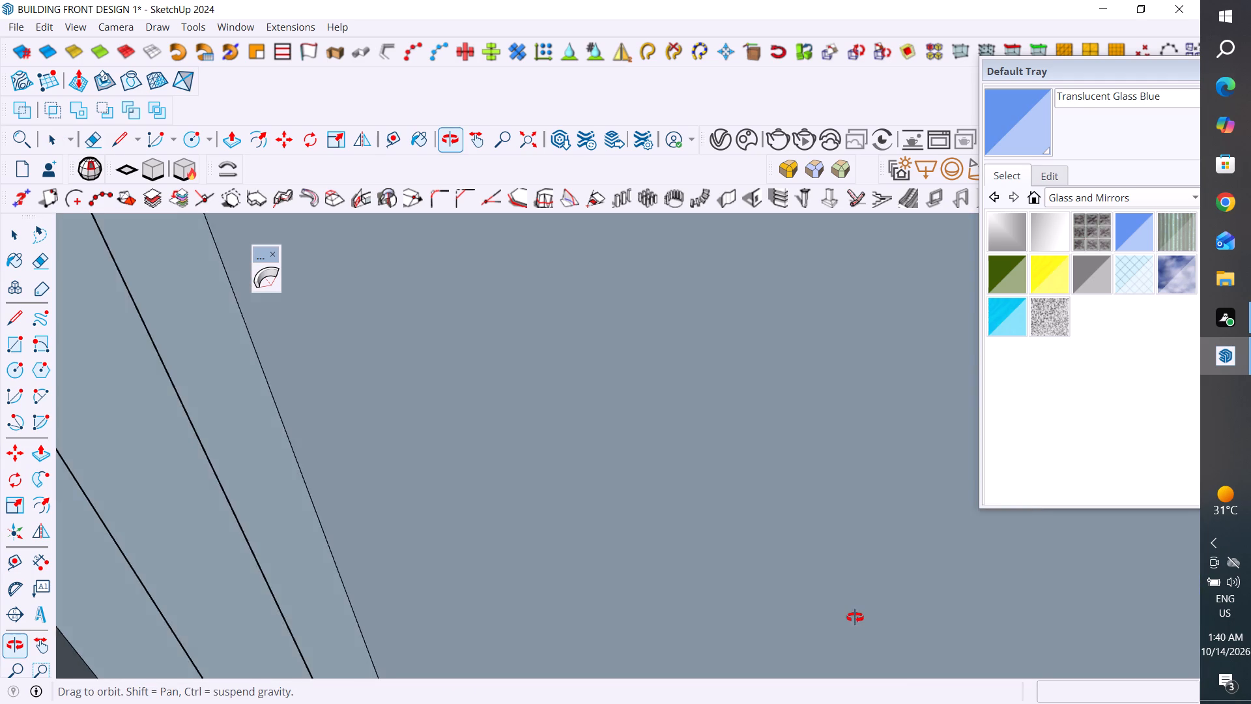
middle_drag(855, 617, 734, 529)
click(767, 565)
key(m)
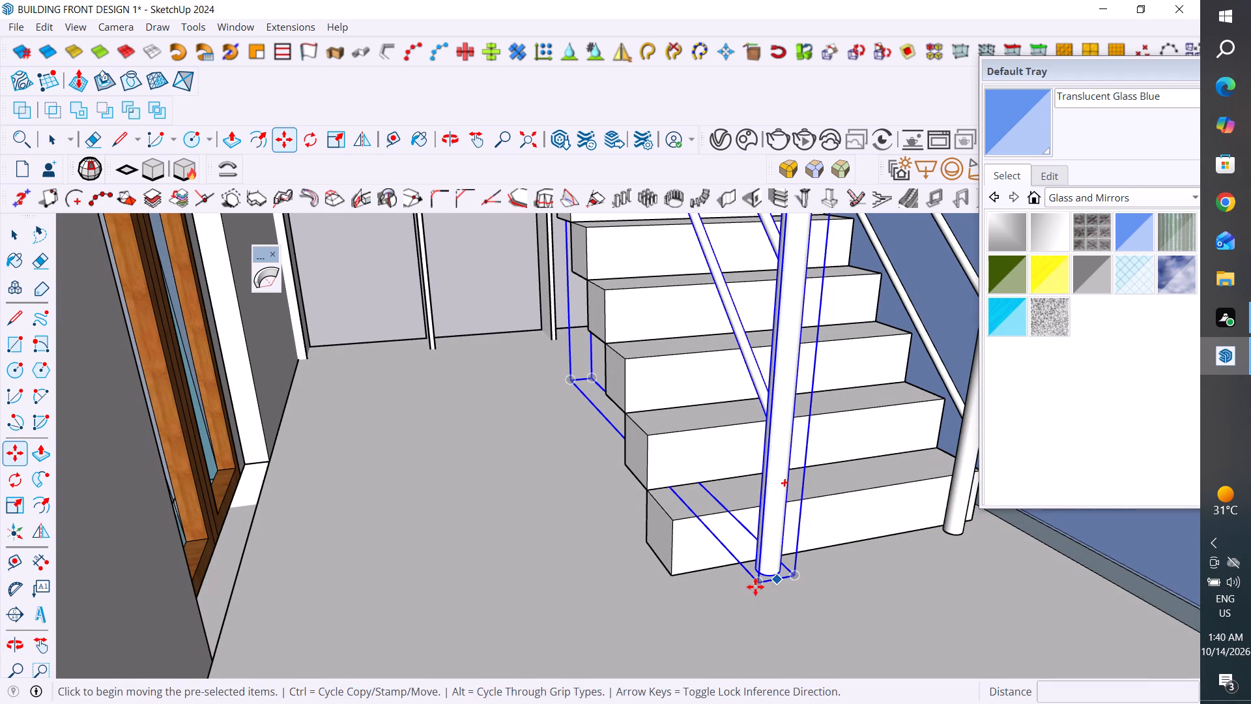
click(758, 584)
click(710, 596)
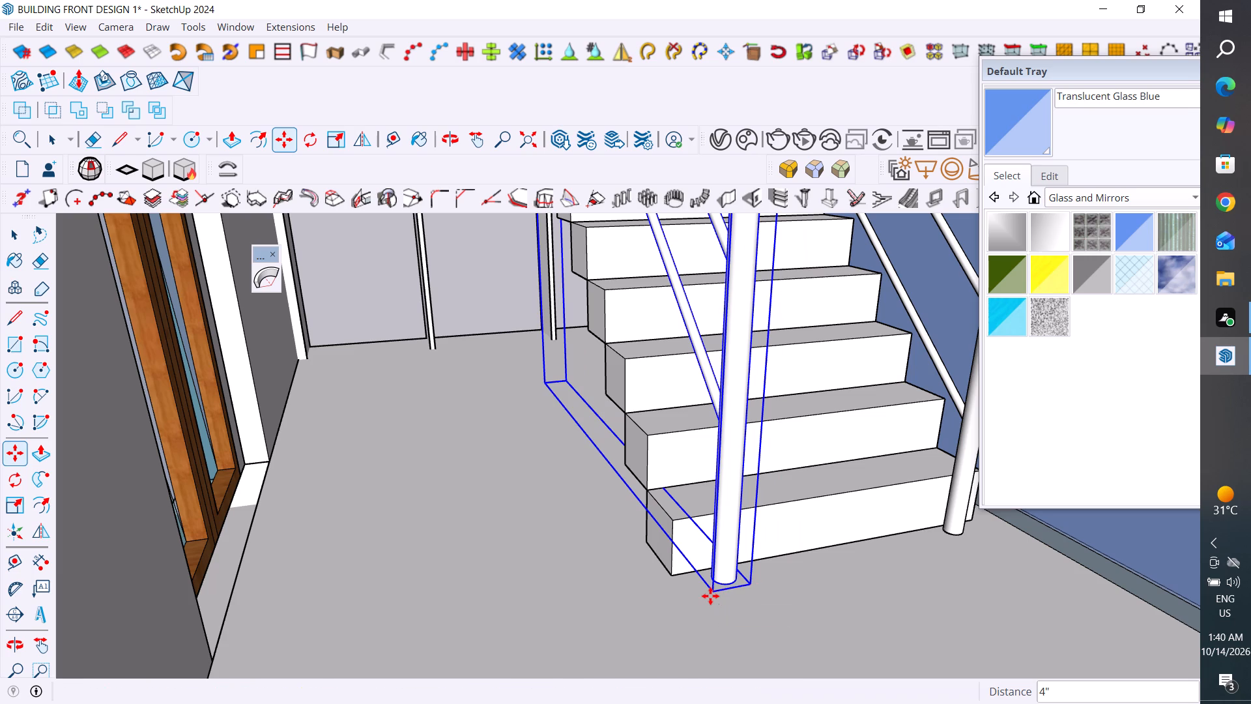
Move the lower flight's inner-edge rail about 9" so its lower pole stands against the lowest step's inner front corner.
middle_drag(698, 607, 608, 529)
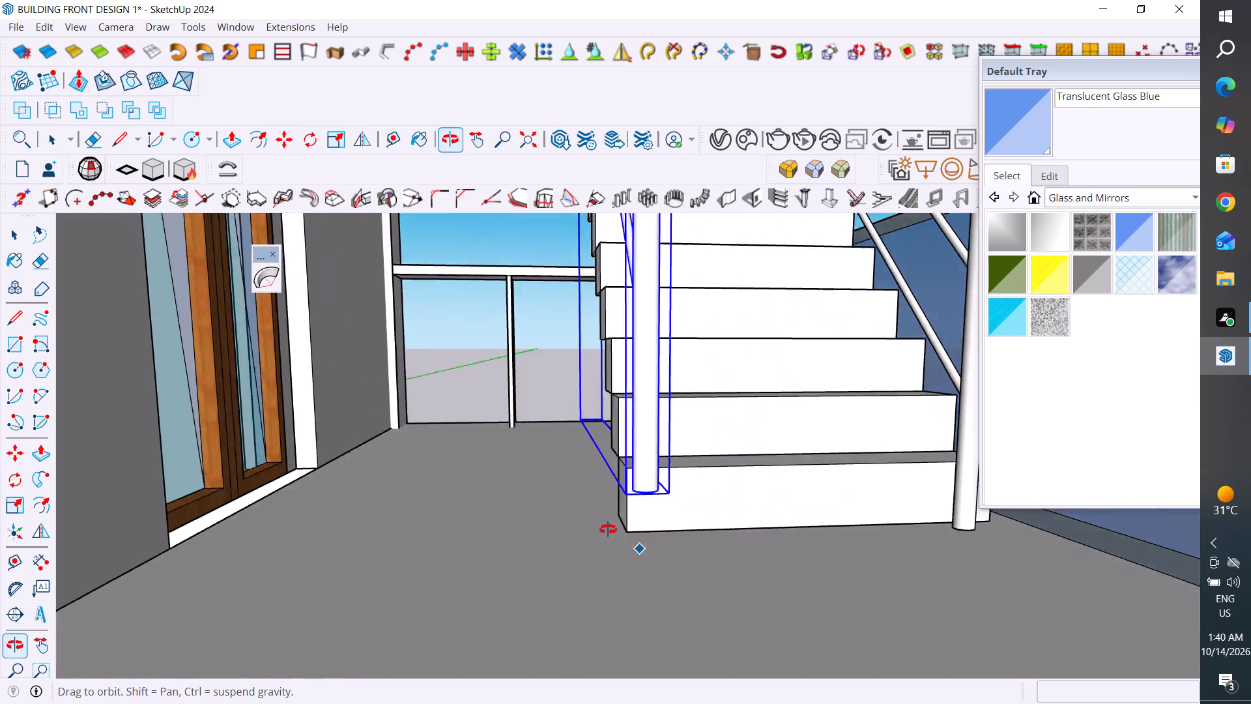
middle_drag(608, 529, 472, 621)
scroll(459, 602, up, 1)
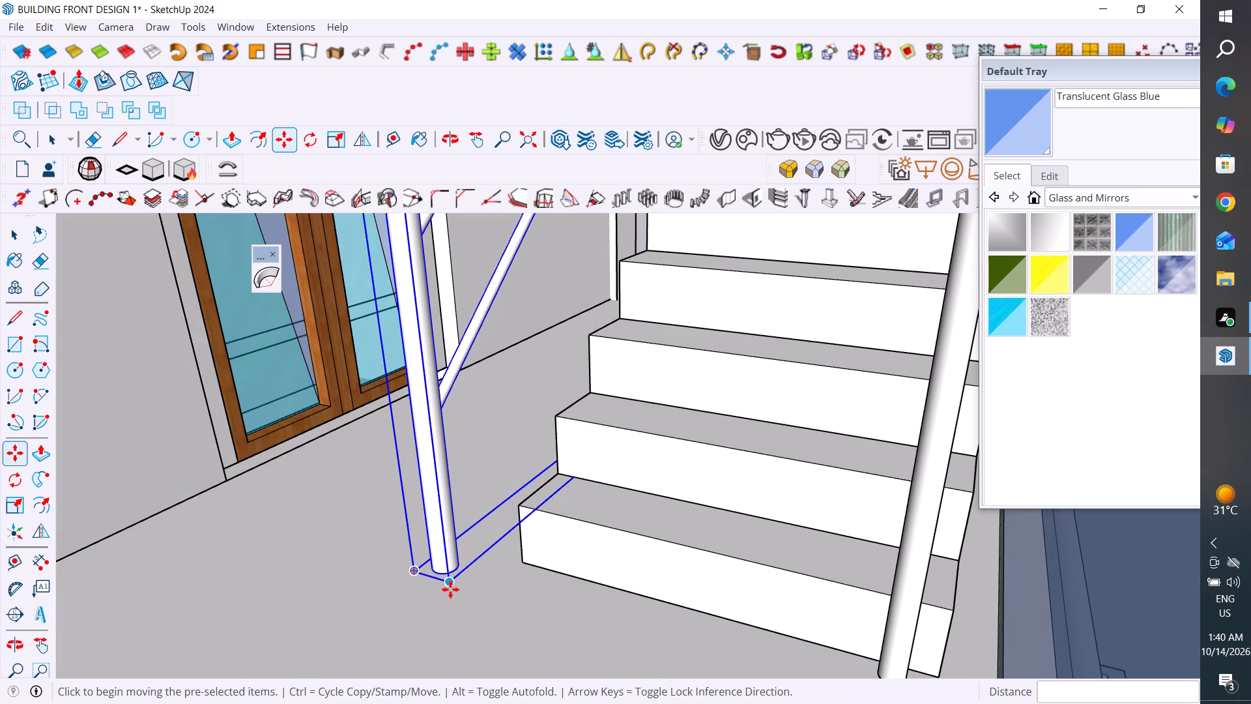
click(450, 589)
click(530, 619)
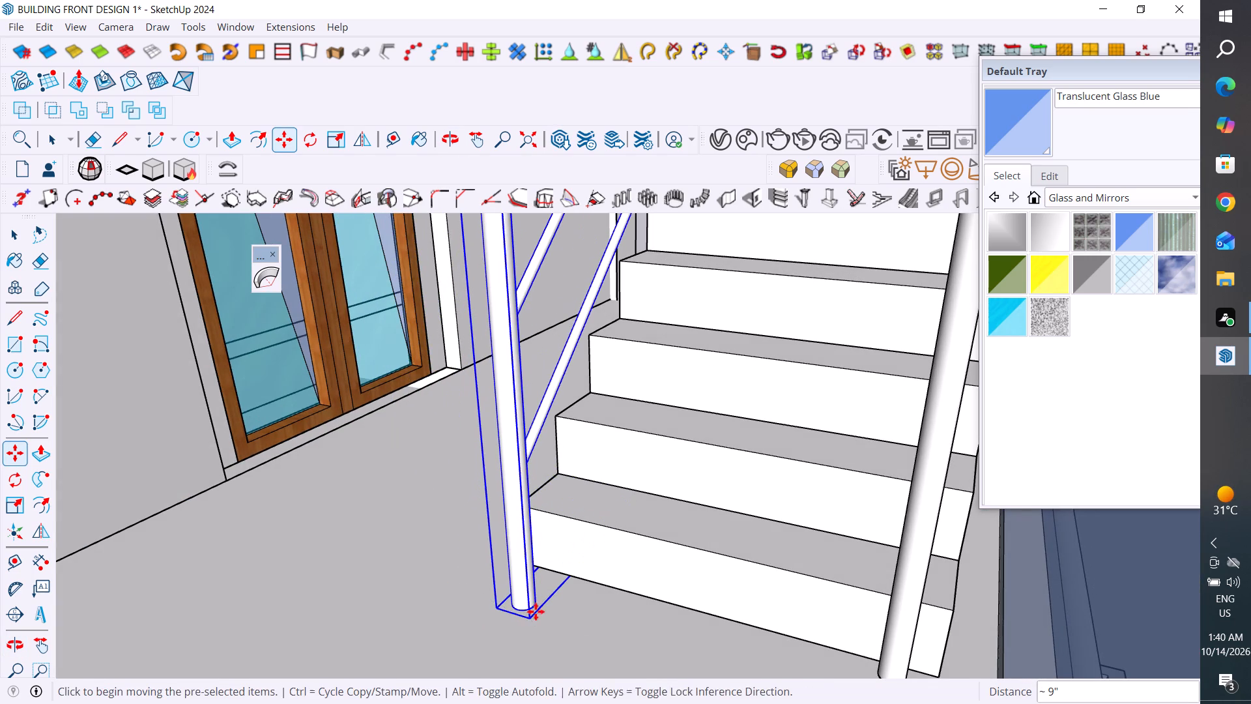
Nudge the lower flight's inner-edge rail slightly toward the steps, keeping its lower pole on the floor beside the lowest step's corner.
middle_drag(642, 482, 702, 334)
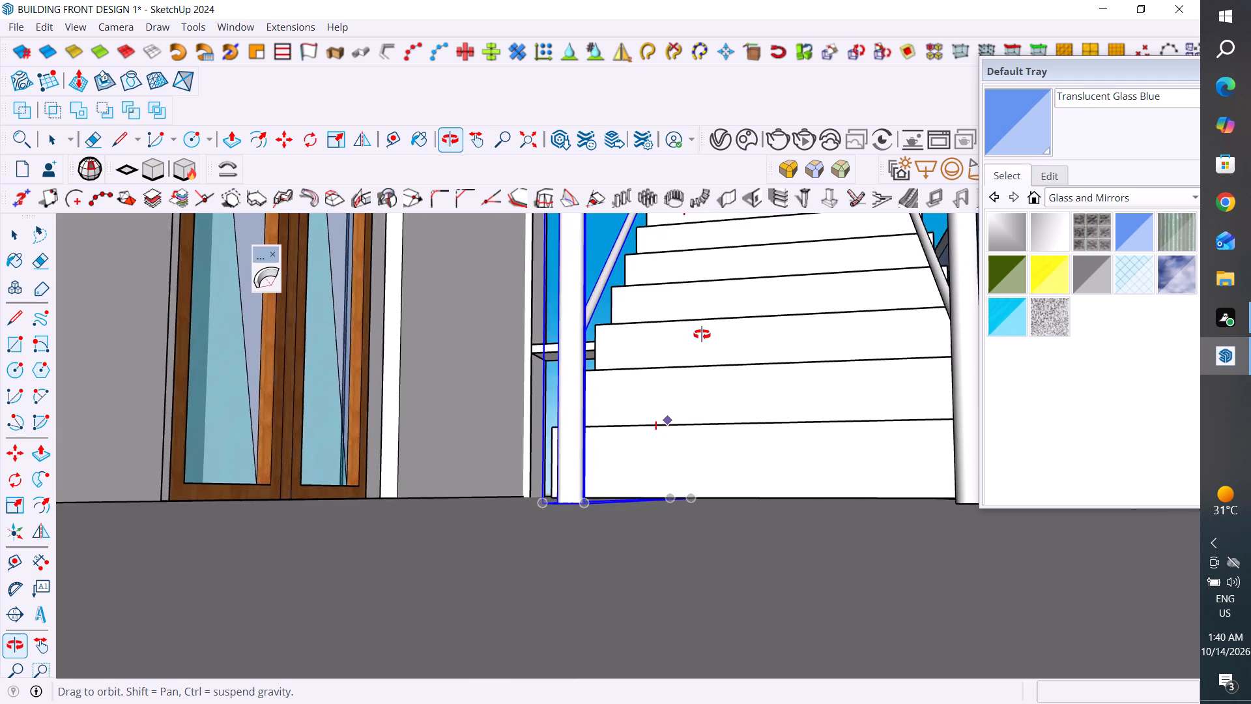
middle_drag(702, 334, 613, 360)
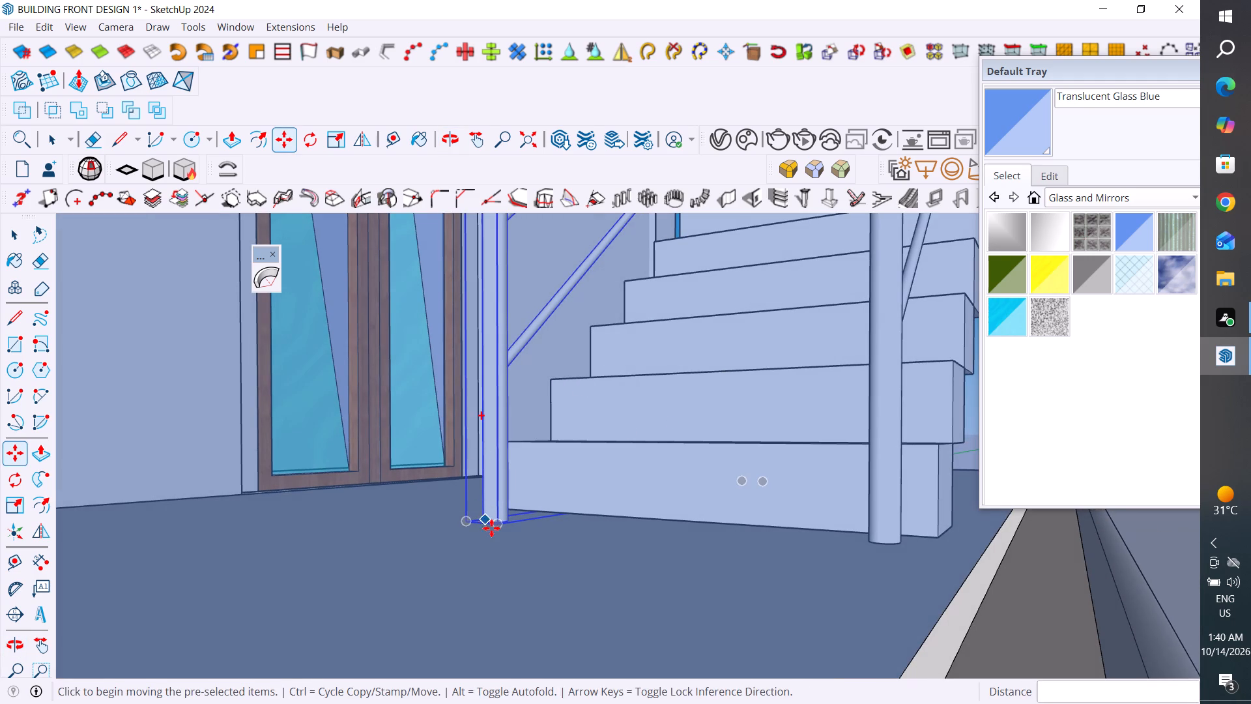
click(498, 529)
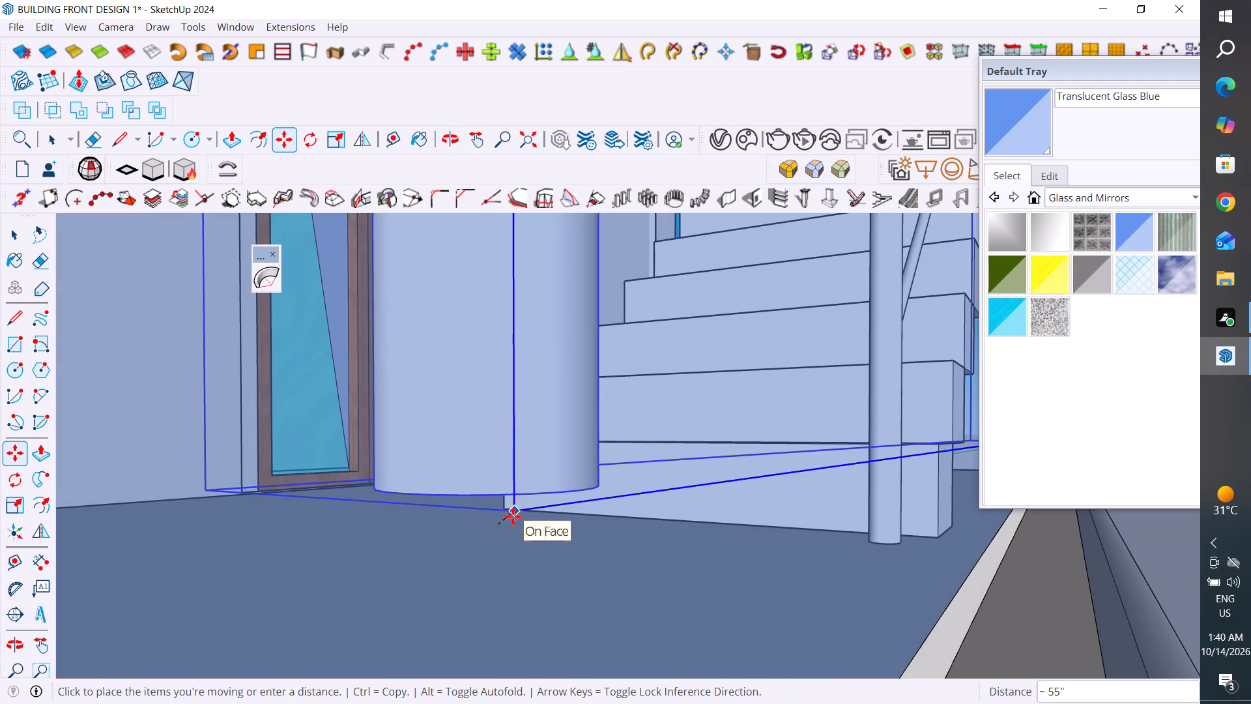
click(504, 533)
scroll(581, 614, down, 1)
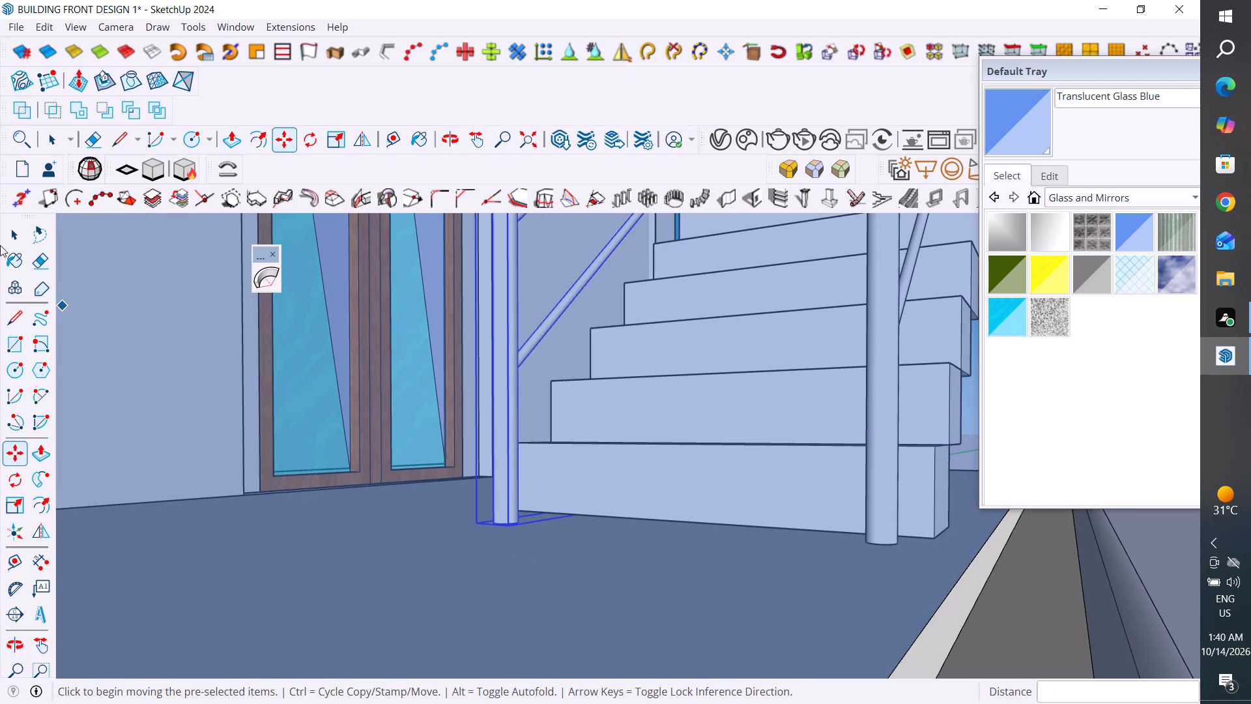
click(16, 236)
Examine how both rails of the lower flight stand on the balcony floor and along the steps.
scroll(532, 450, down, 5)
middle_drag(556, 495, 510, 661)
scroll(492, 572, down, 2)
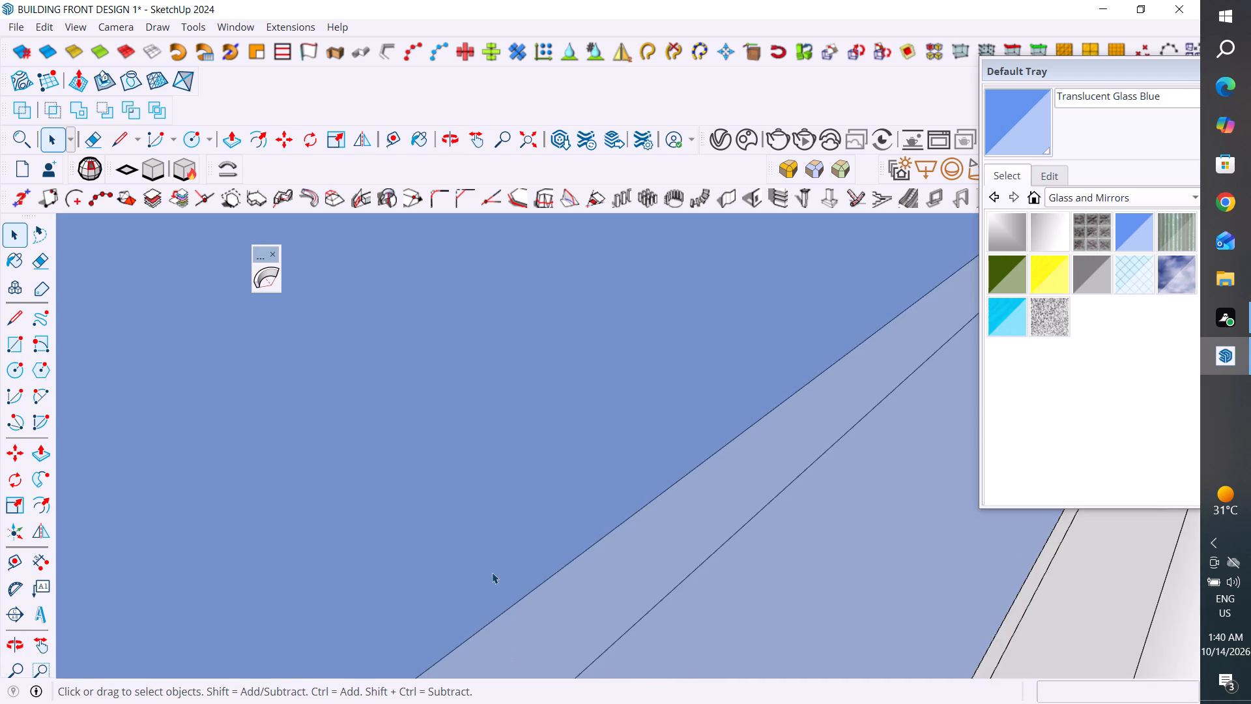
scroll(492, 572, down, 20)
scroll(492, 572, down, 14)
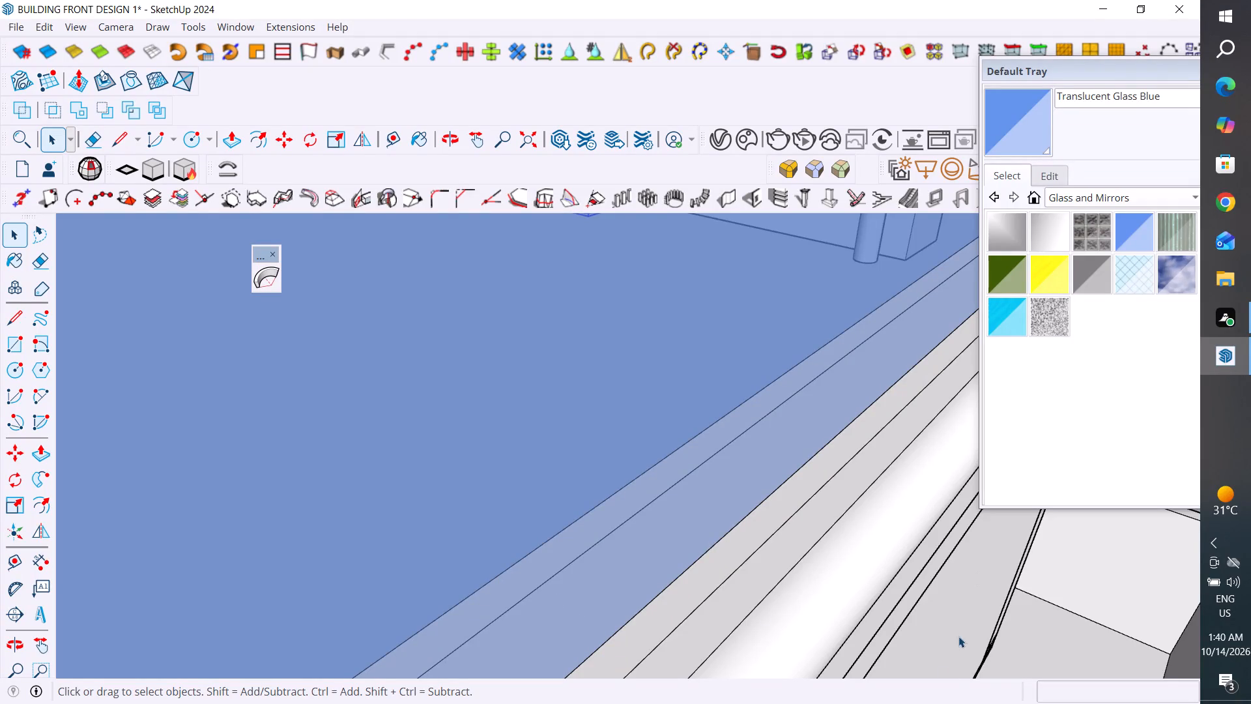
scroll(852, 621, down, 20)
scroll(852, 621, down, 7)
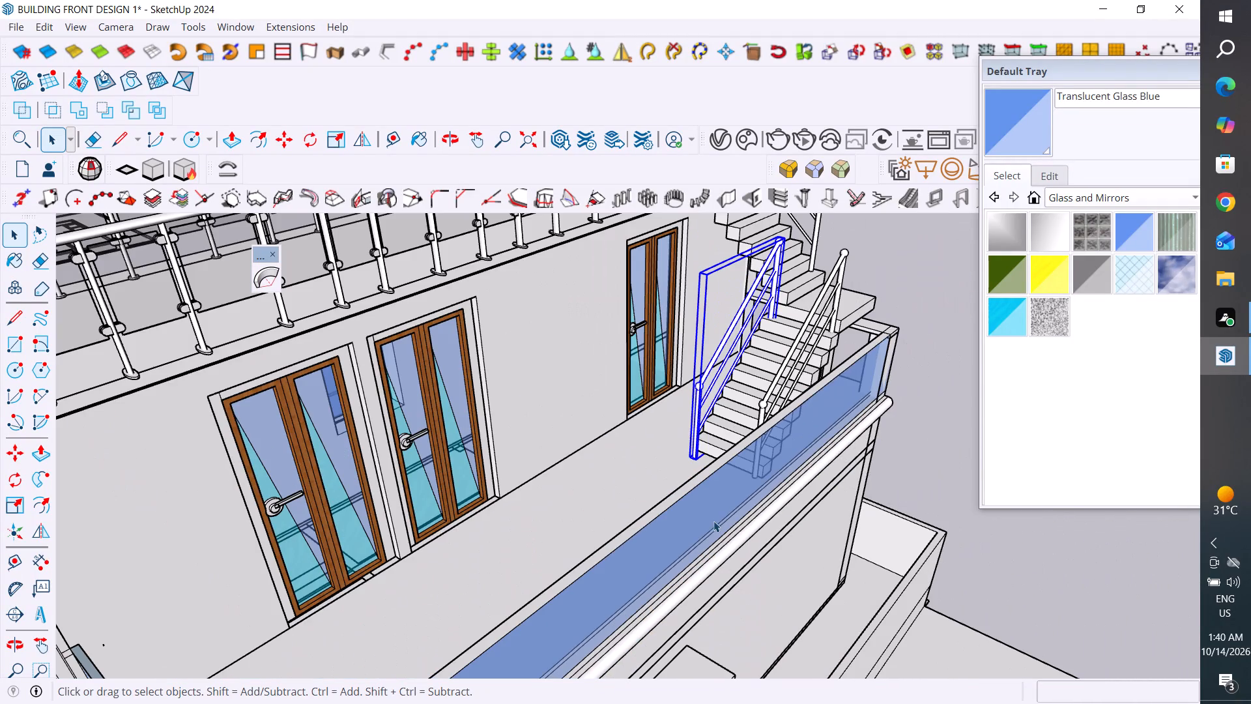
click(908, 410)
middle_drag(839, 359, 949, 438)
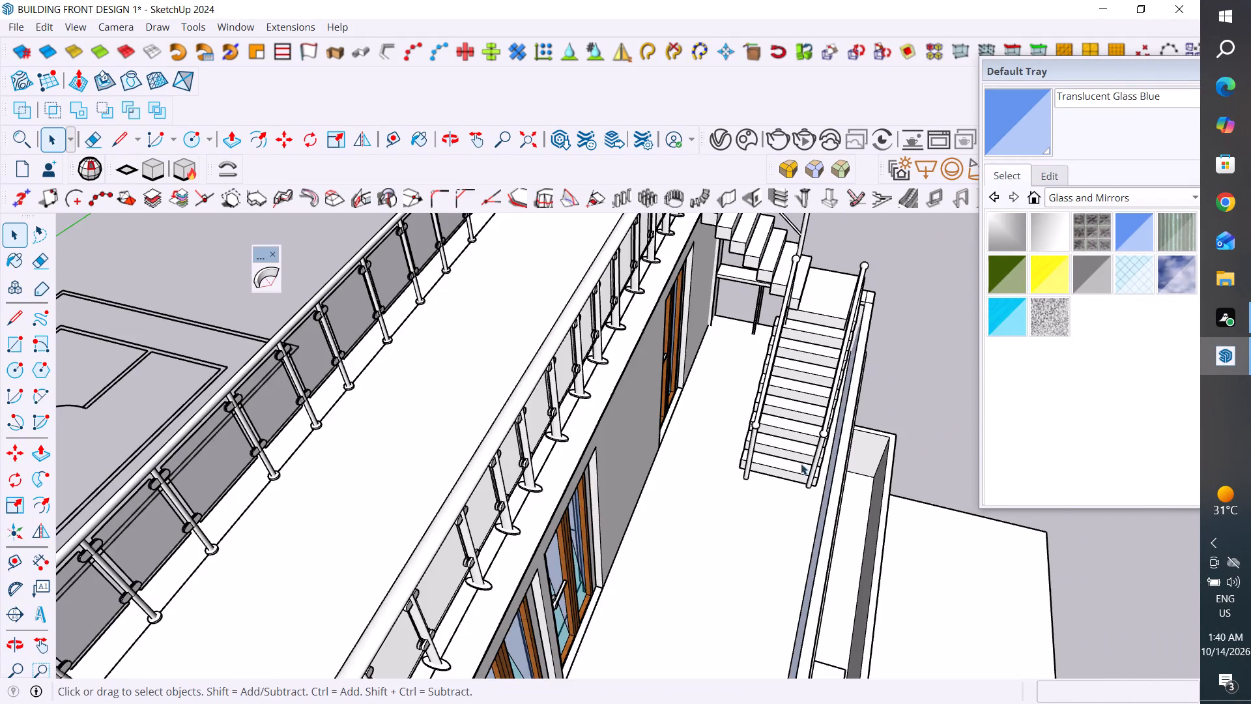
scroll(788, 455, up, 7)
middle_drag(766, 445, 762, 393)
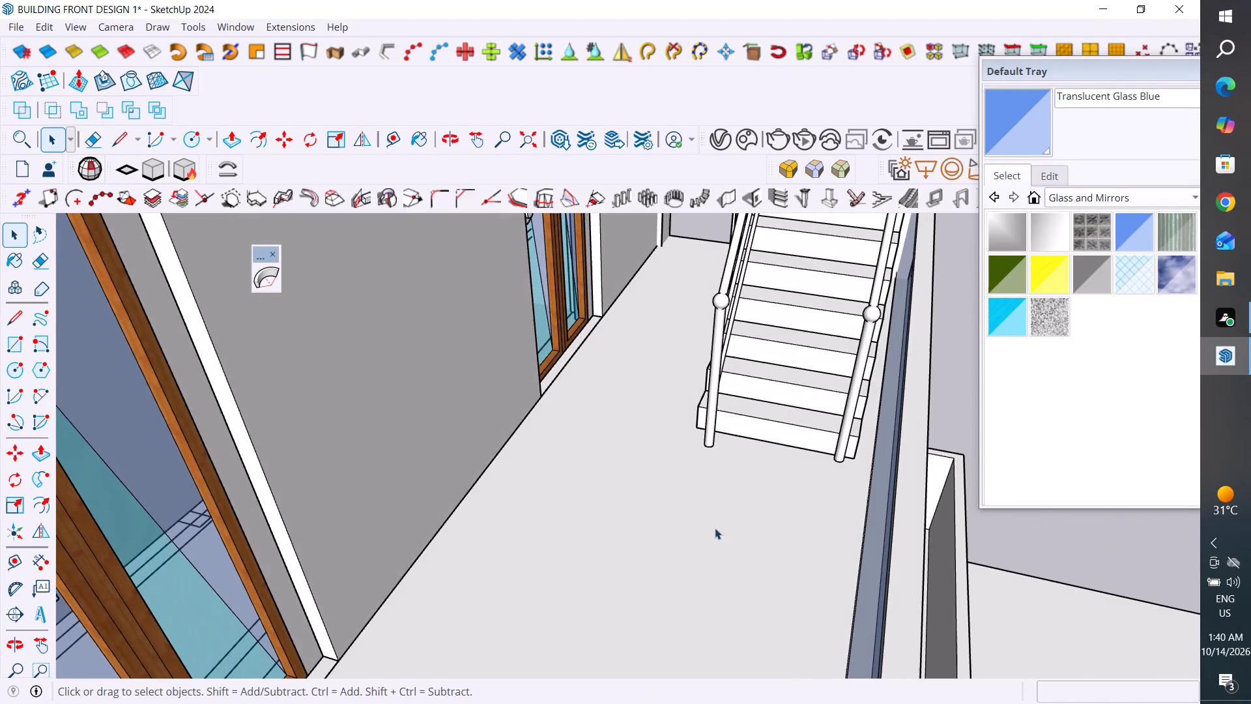
Move the lower flight's outer-edge rail about 3" away from the landing so its upper pole stands on the top step.
scroll(714, 531, down, 6)
middle_drag(745, 354, 440, 376)
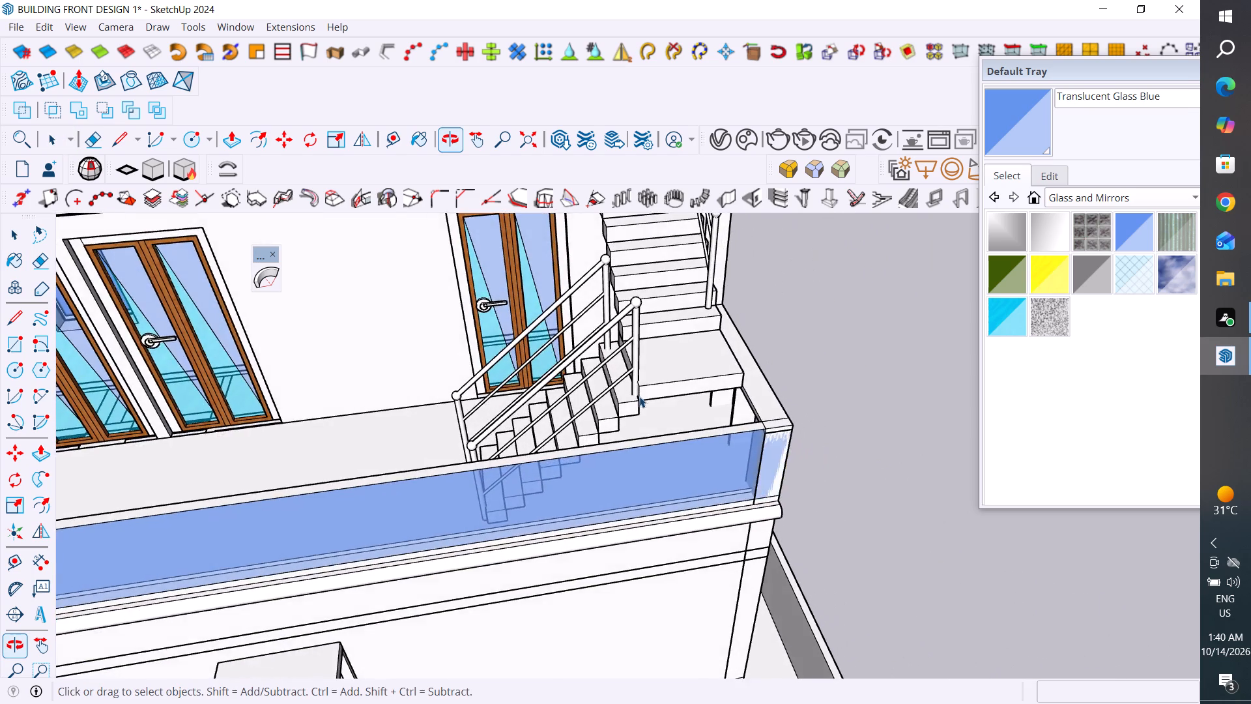
scroll(644, 390, up, 9)
click(637, 390)
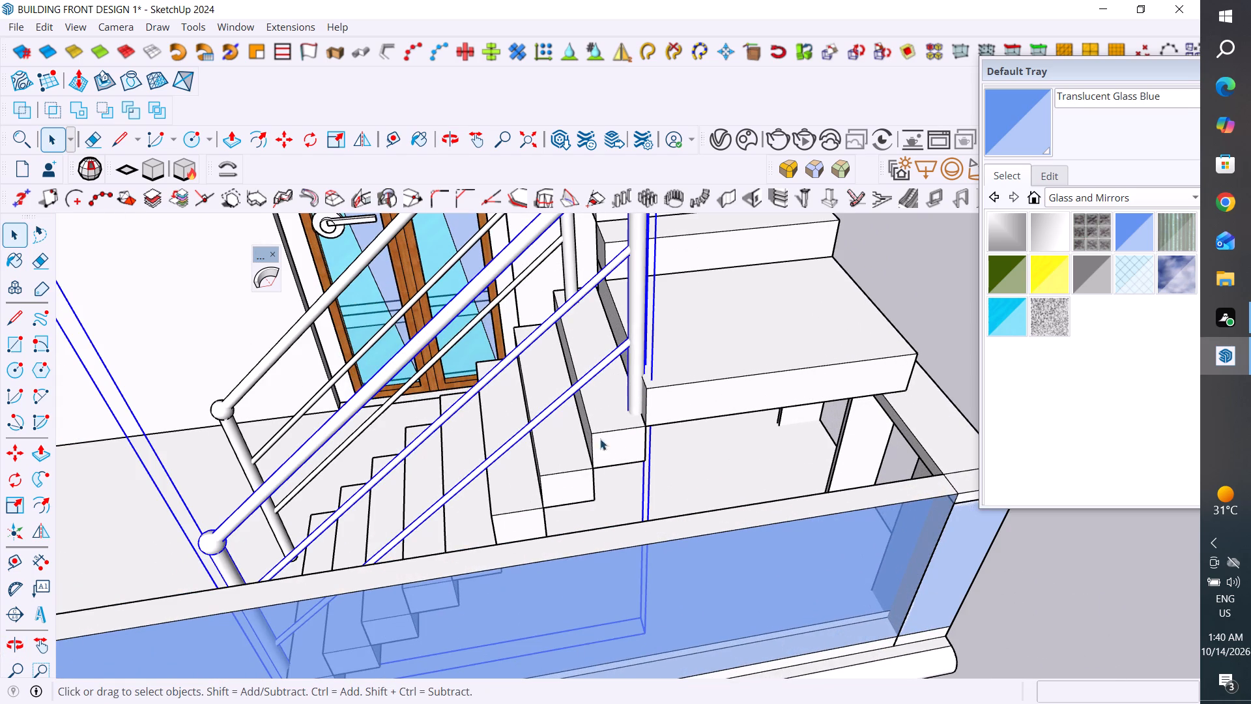
key(m)
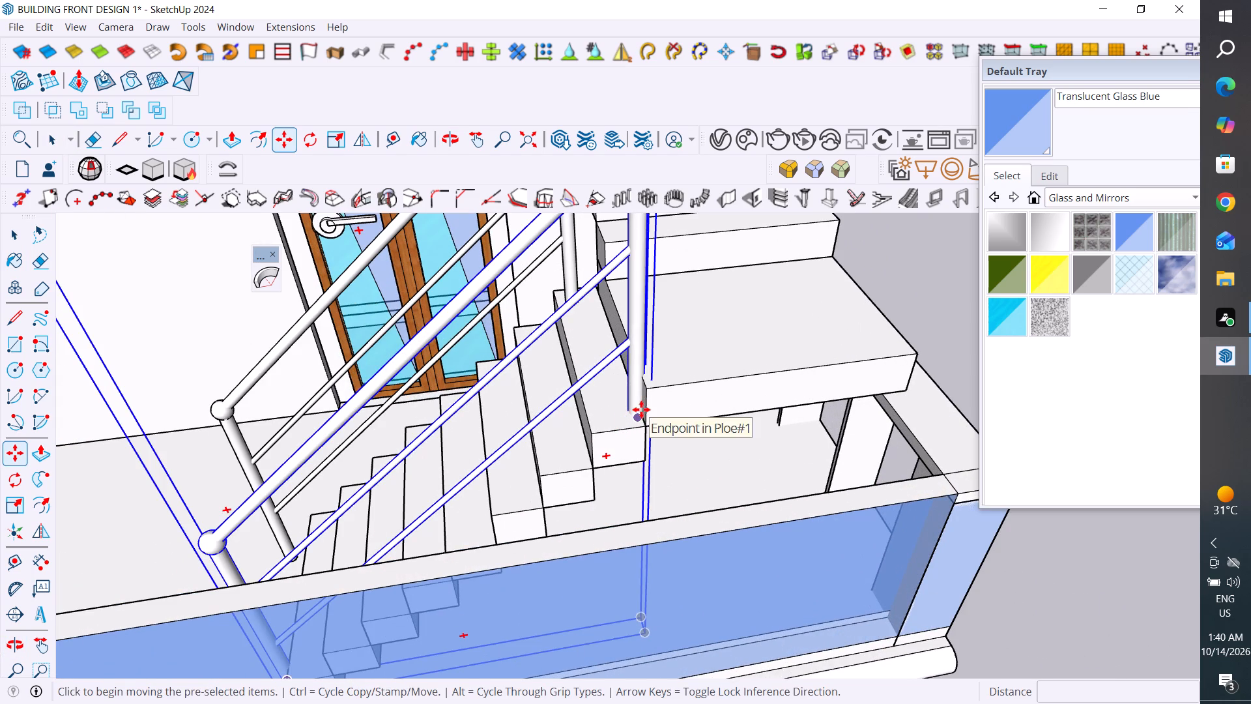
click(641, 409)
click(615, 415)
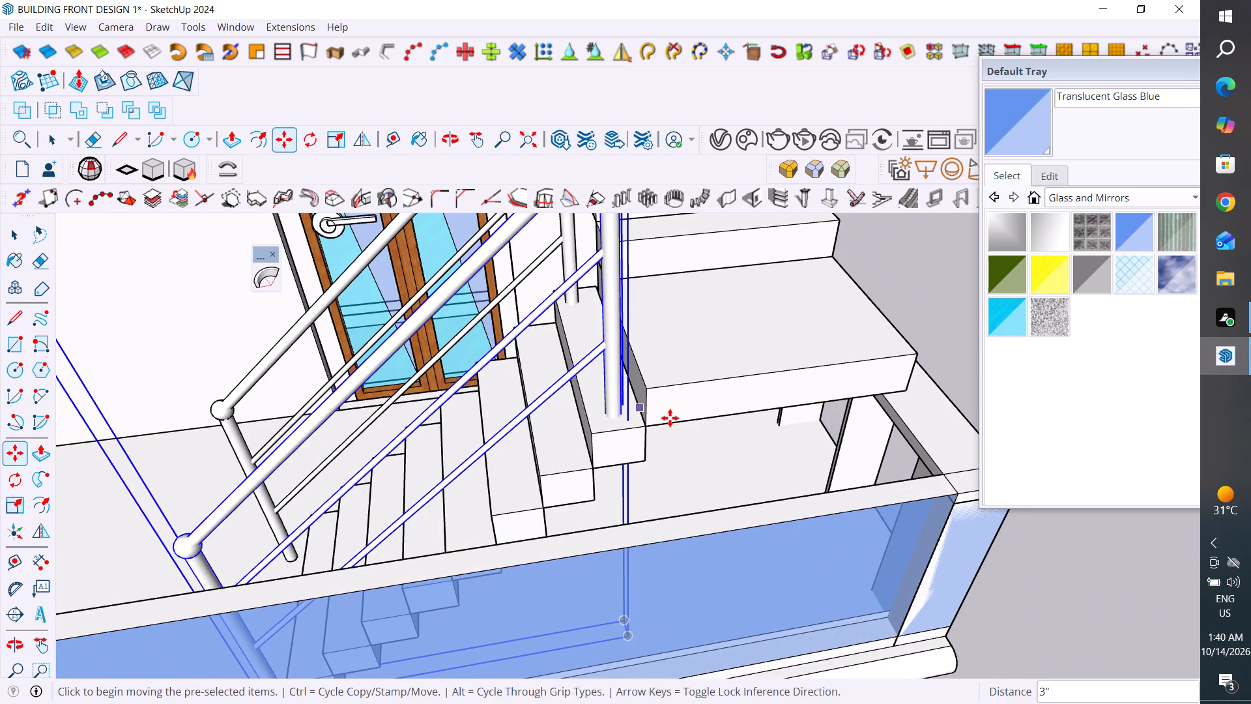
scroll(670, 426, down, 5)
middle_drag(680, 434, 724, 490)
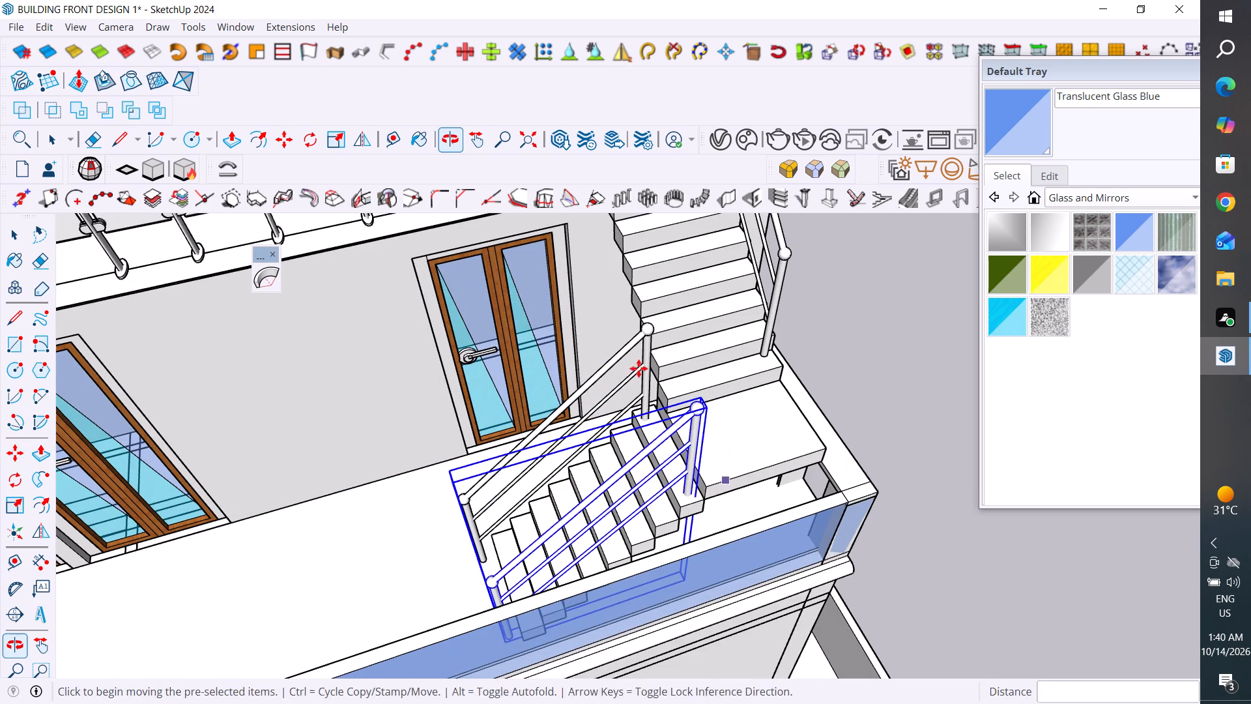
Delete the lower flight's inner-edge rail.
click(12, 233)
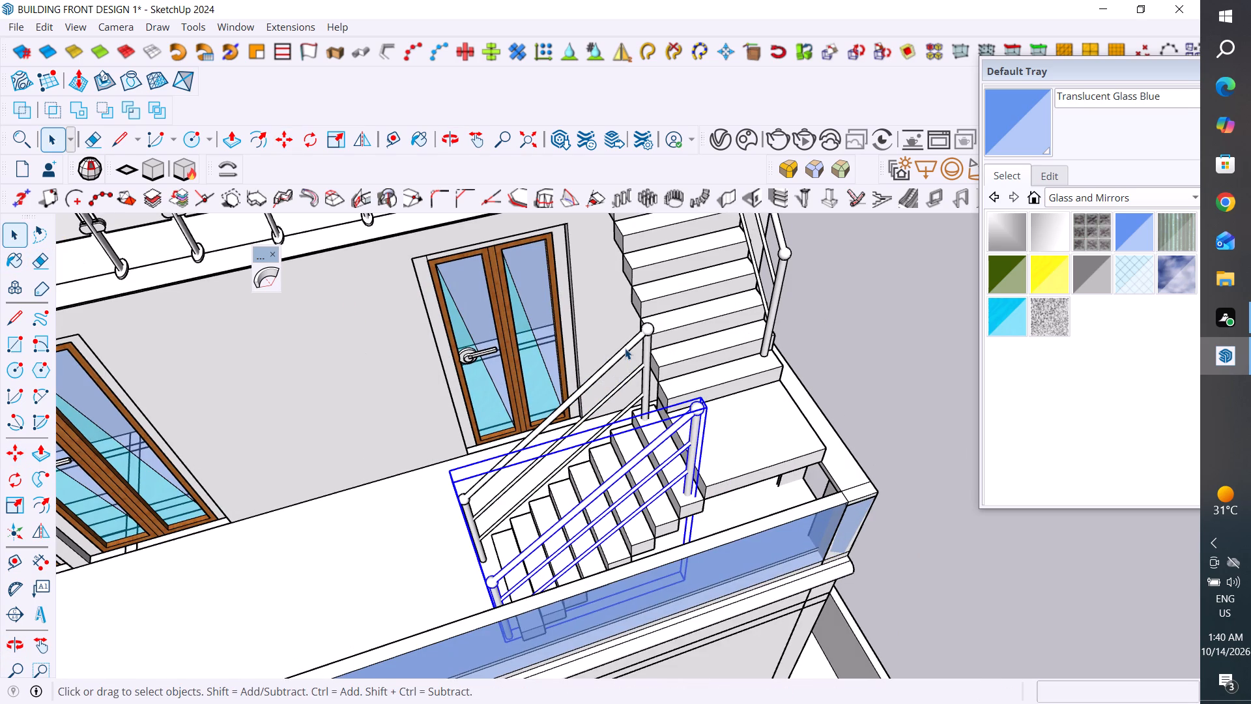
click(625, 348)
key(Delete)
middle_drag(769, 429, 723, 429)
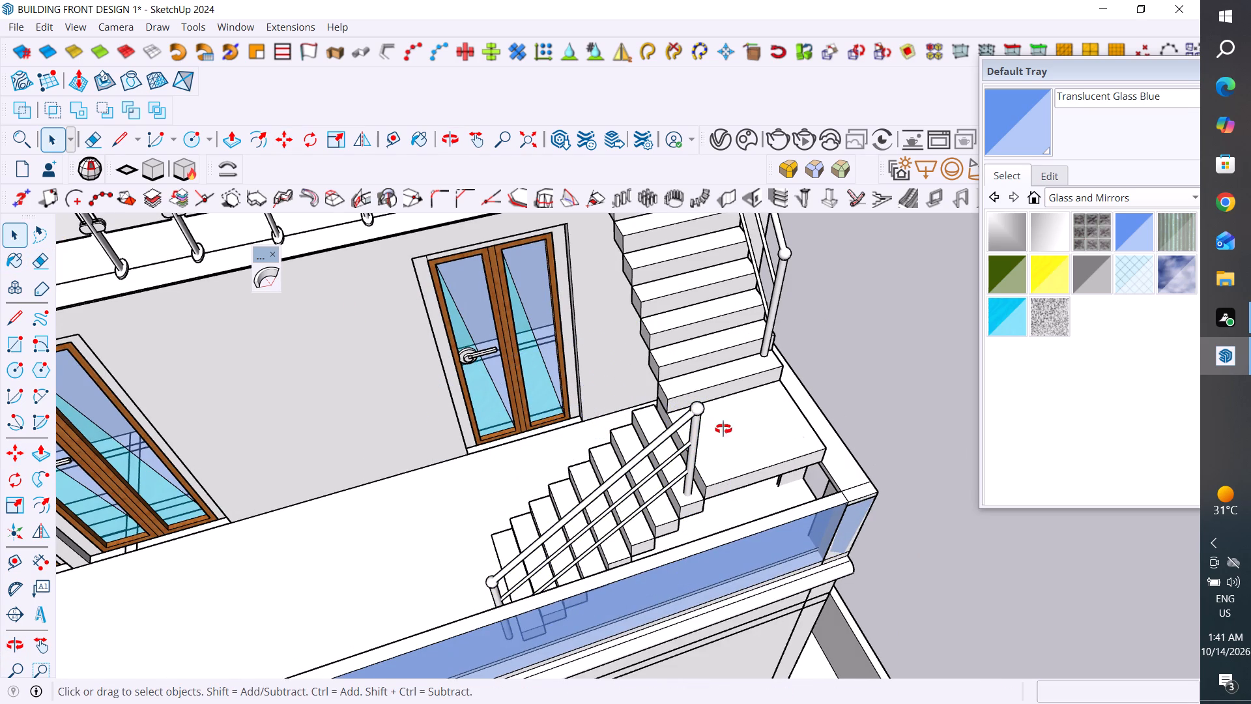
Examine the lower flight's remaining outer-edge rail and the upper flight's rail from several sides.
middle_drag(723, 429, 945, 300)
middle_drag(551, 523, 743, 469)
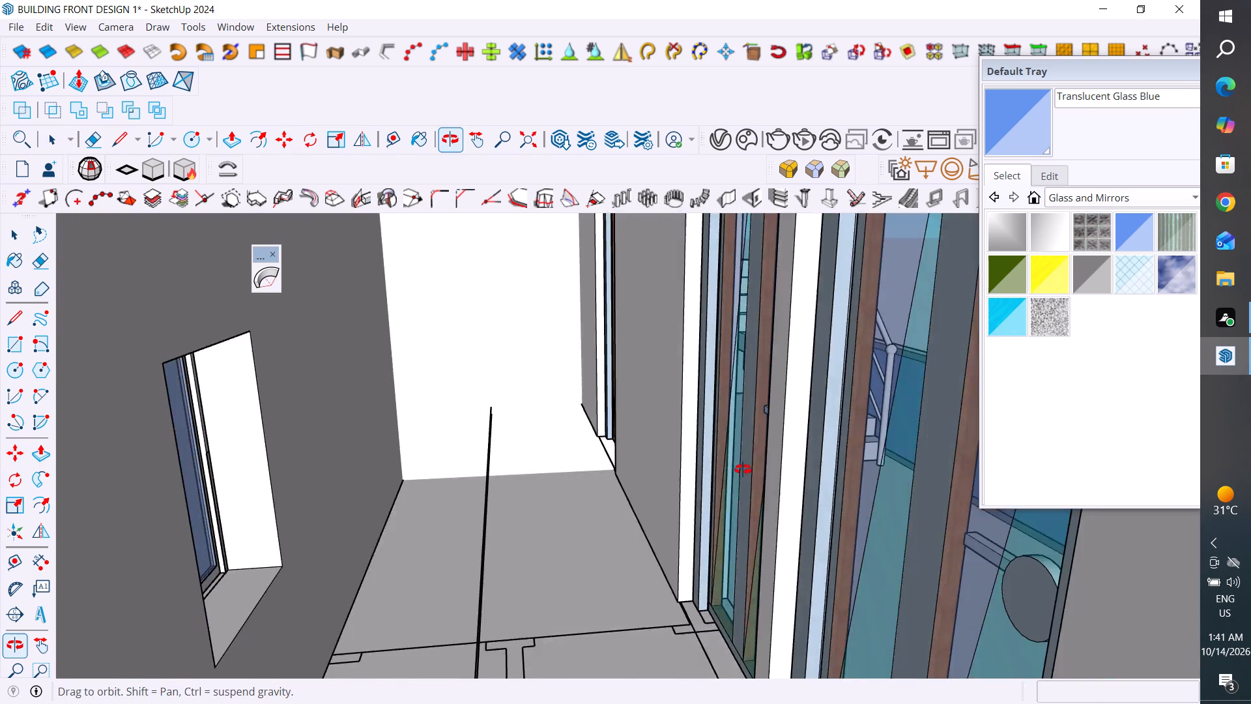
middle_drag(743, 469, 550, 598)
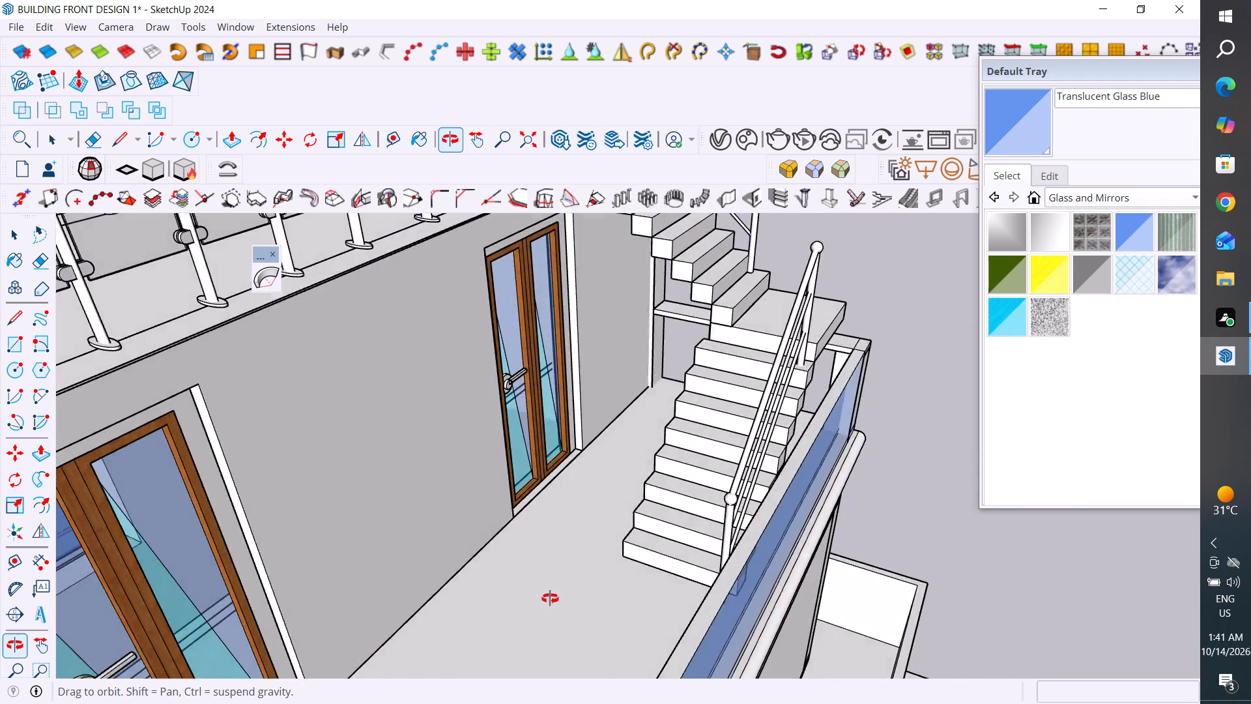
middle_drag(550, 598, 314, 632)
scroll(620, 546, down, 4)
scroll(686, 401, up, 2)
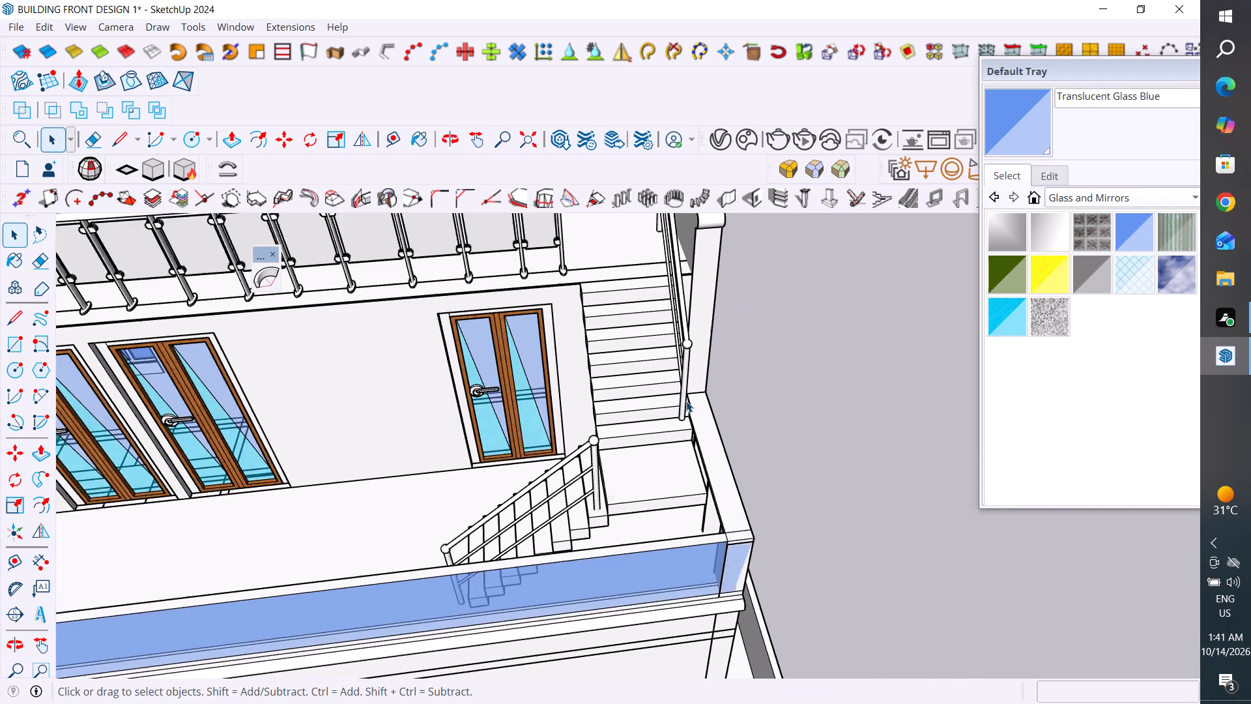
scroll(686, 401, up, 6)
scroll(692, 447, down, 4)
middle_drag(704, 456, 875, 417)
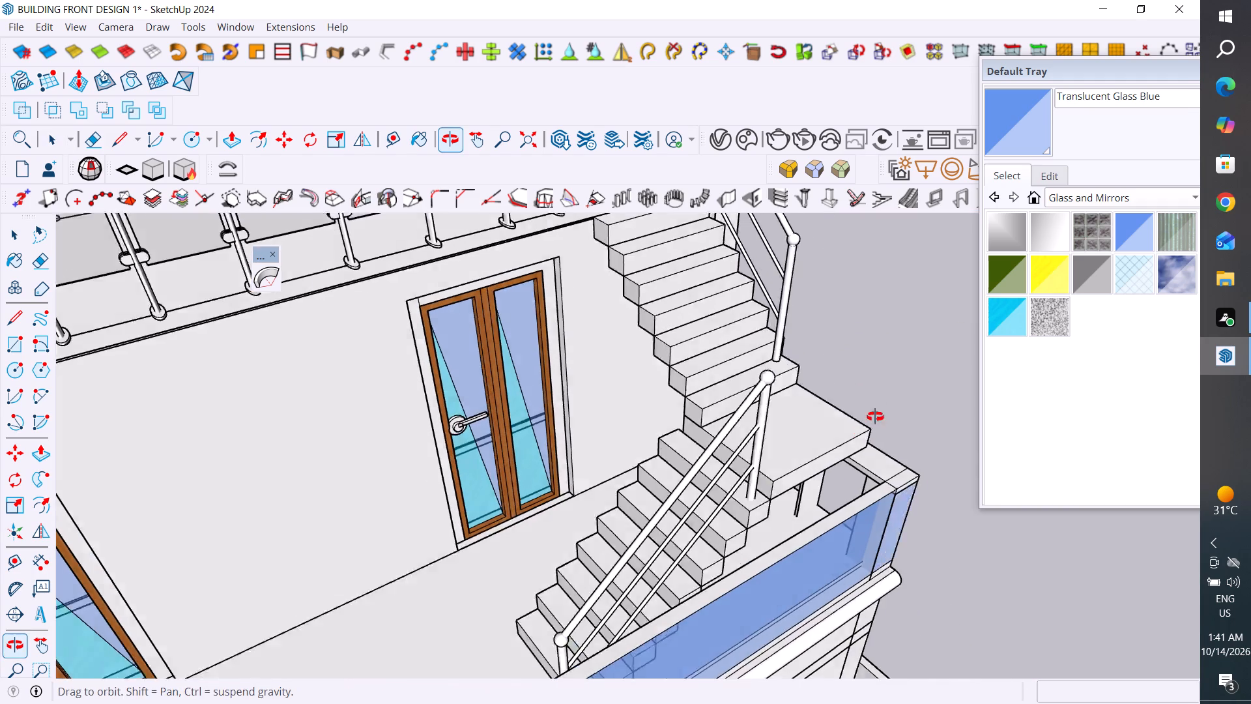
middle_drag(875, 417, 879, 421)
scroll(850, 523, down, 5)
middle_drag(780, 329, 827, 375)
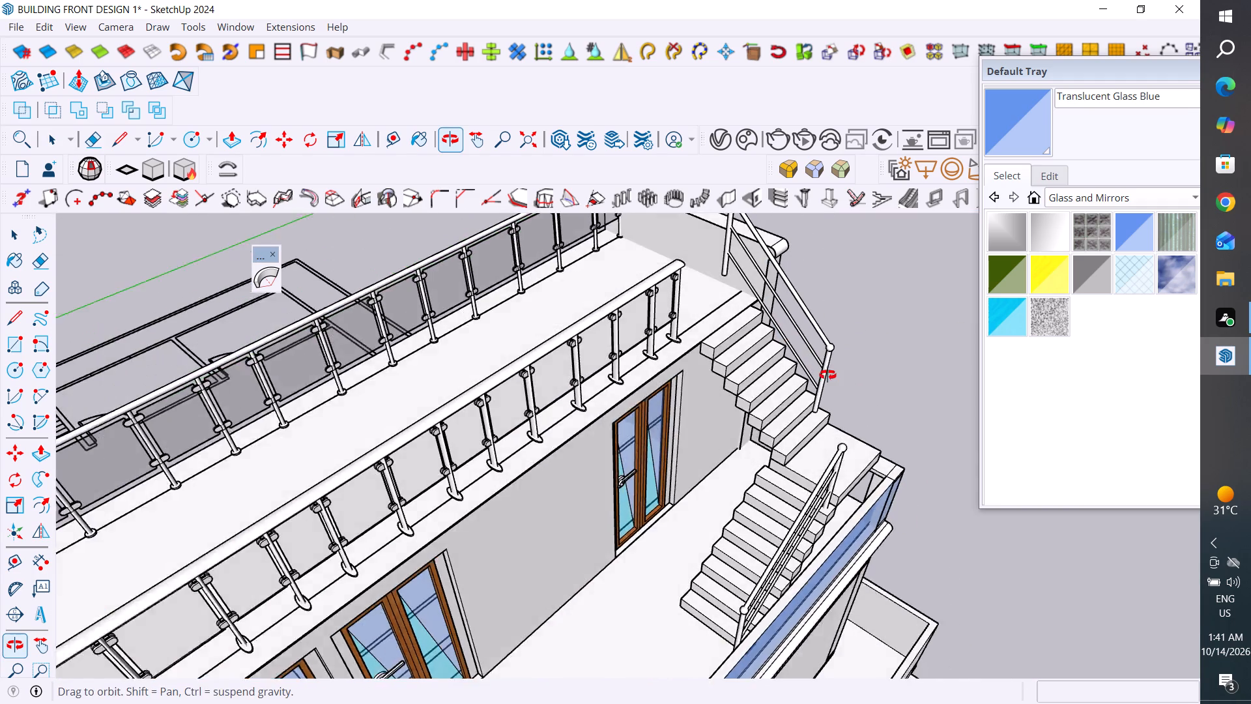
middle_drag(827, 375, 842, 392)
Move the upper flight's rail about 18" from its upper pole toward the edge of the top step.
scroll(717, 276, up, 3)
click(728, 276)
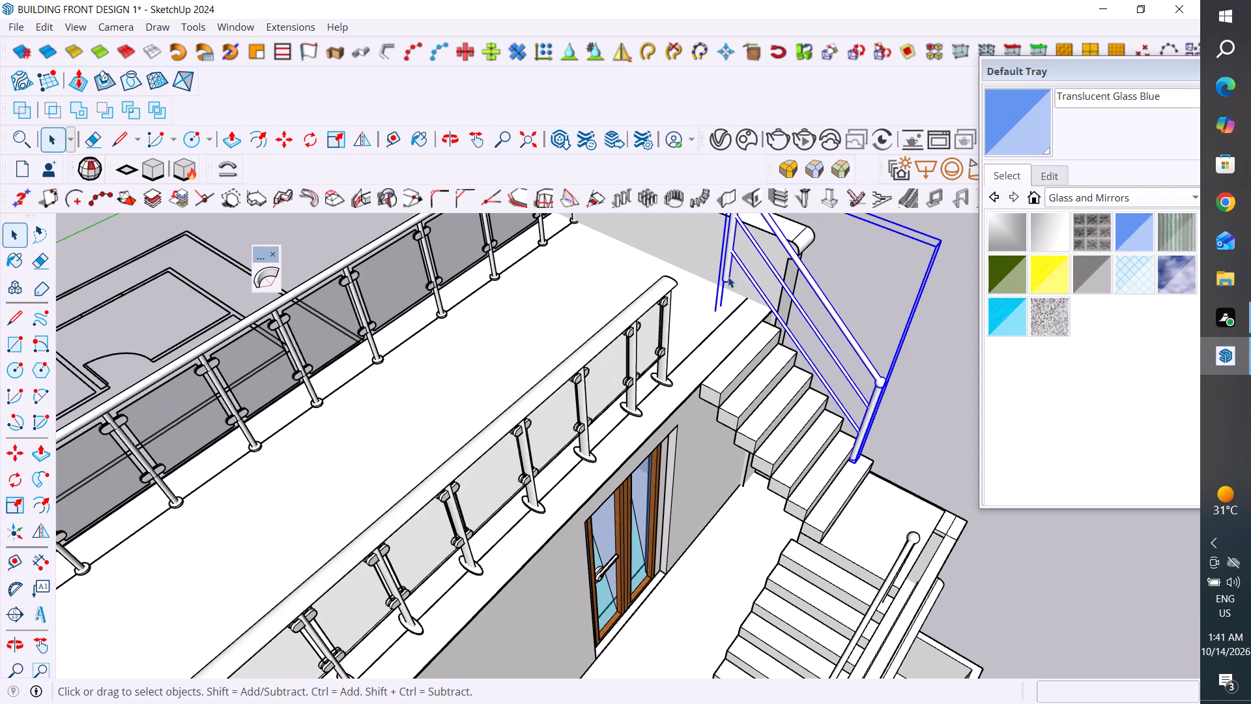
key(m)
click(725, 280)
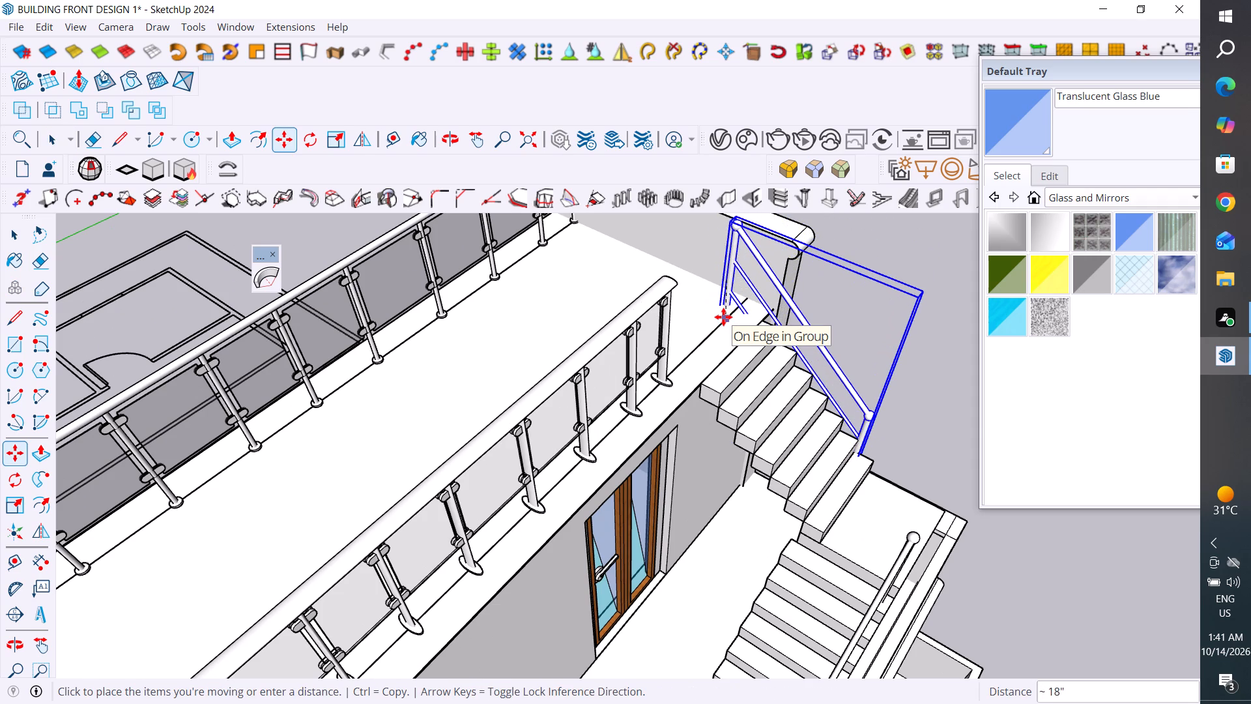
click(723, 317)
Delete the upper flight's rail.
middle_drag(899, 390, 650, 295)
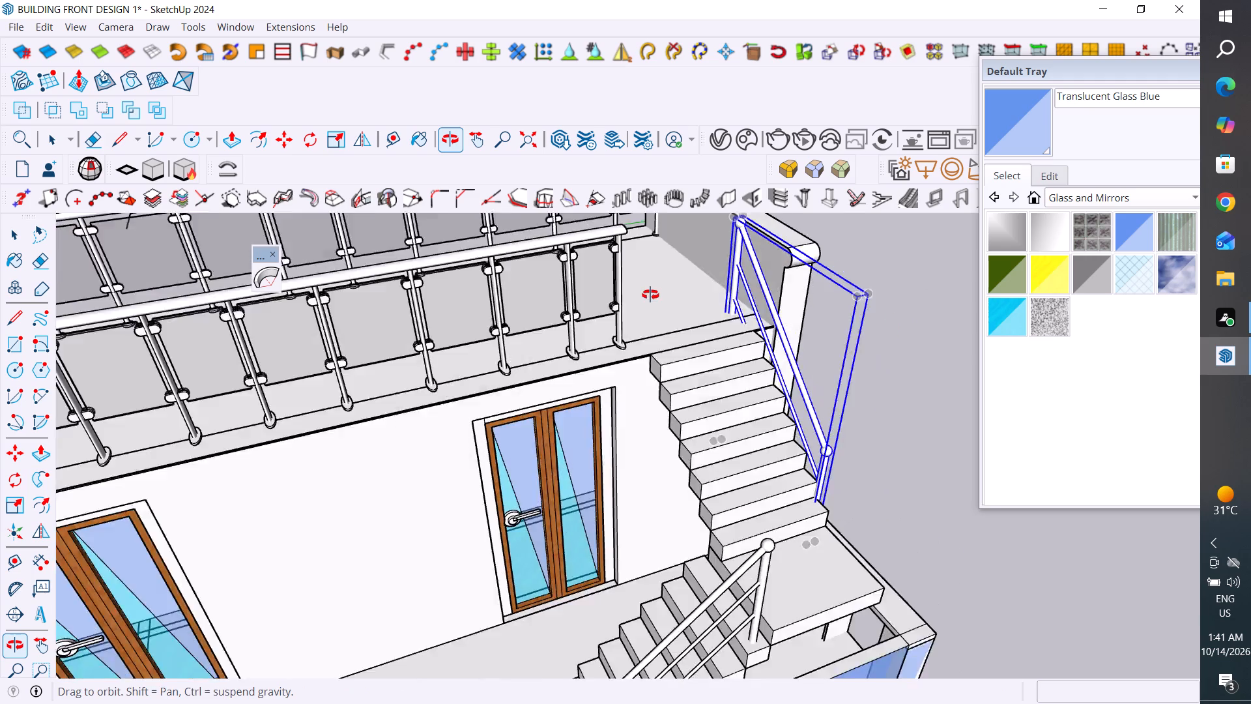
middle_drag(650, 295, 646, 294)
key(Delete)
middle_drag(796, 449, 917, 456)
click(25, 238)
Copy the lower flight's outer-edge rail about 30" across the steps to the flight's inner edge.
scroll(695, 420, down, 3)
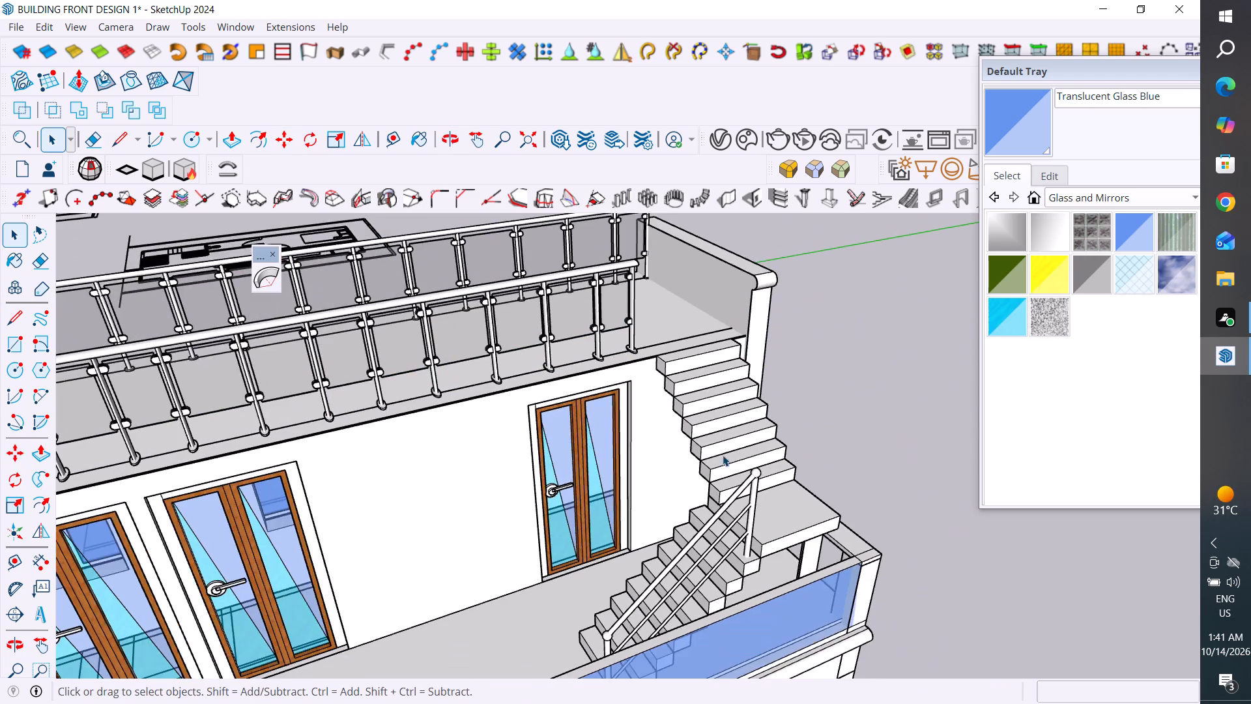
middle_drag(726, 458, 923, 471)
scroll(762, 660, up, 3)
middle_drag(841, 645, 908, 528)
scroll(869, 574, up, 4)
click(878, 545)
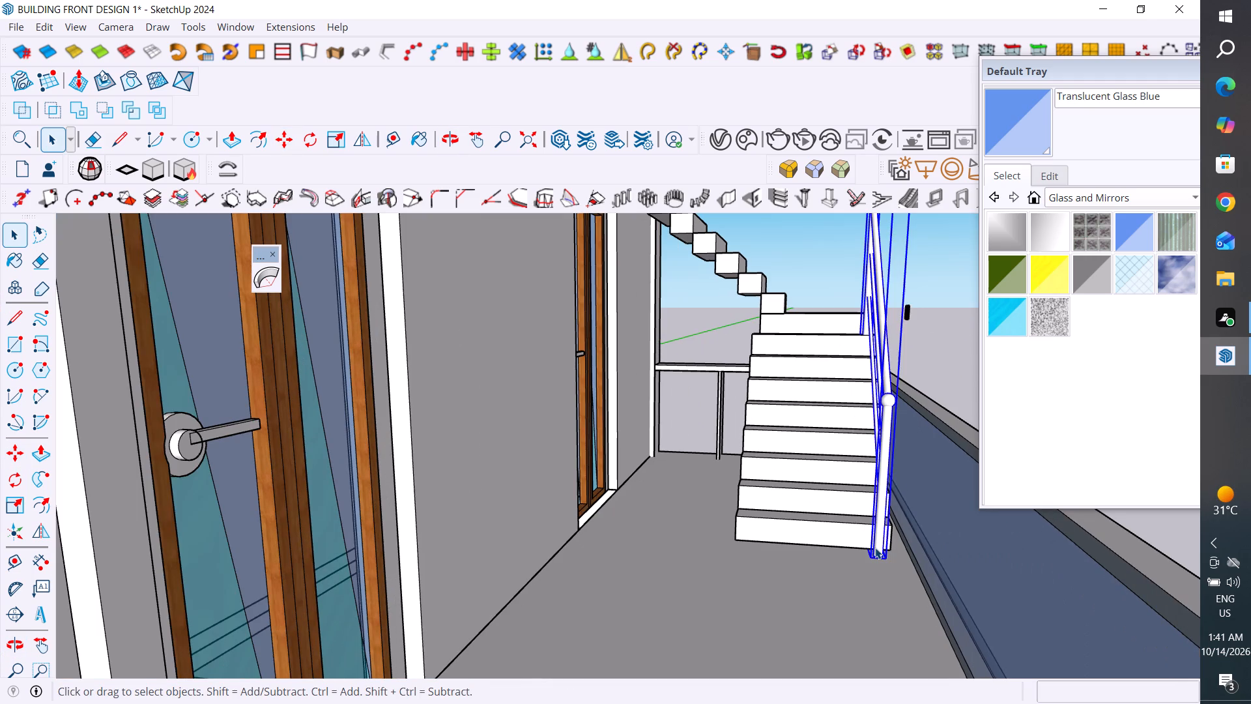
key(m)
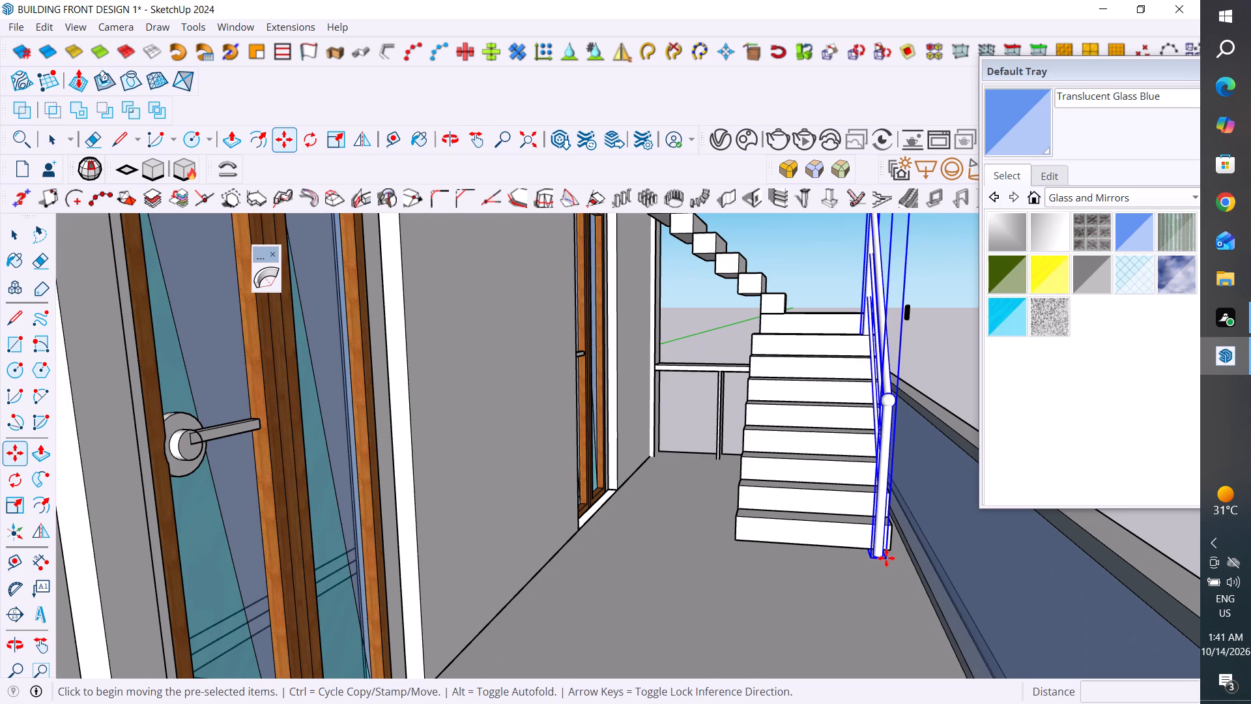
click(886, 558)
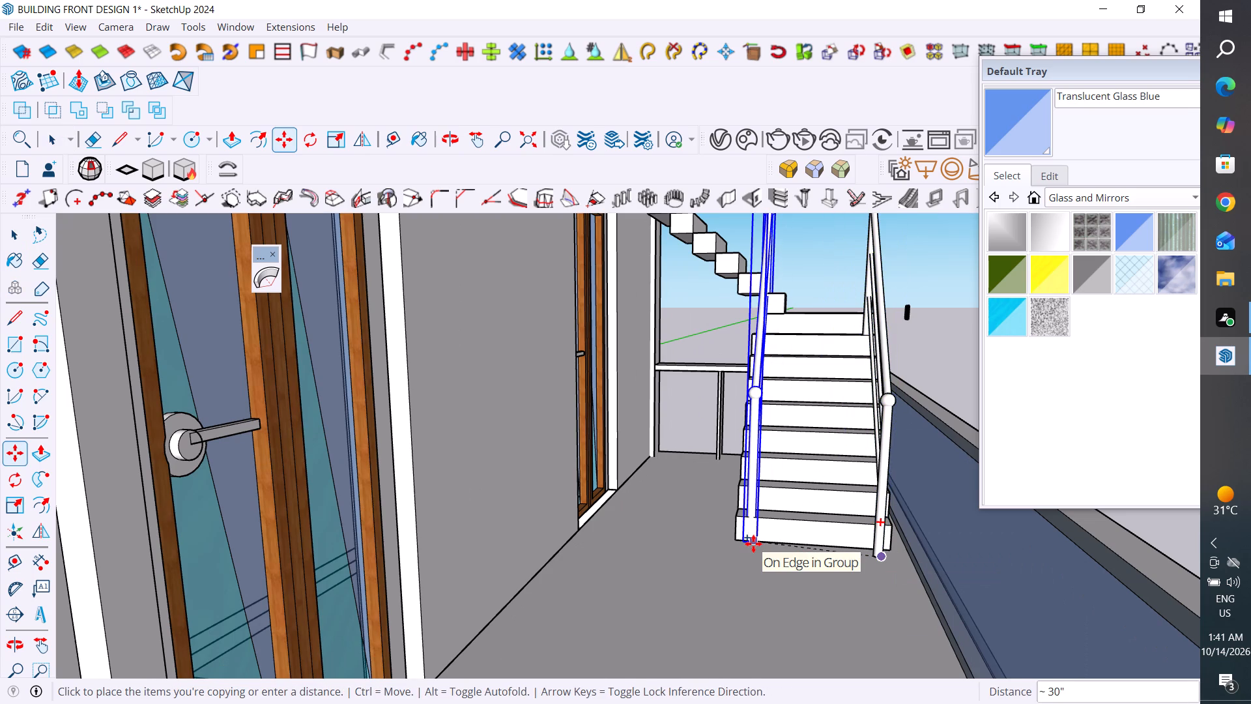
click(753, 544)
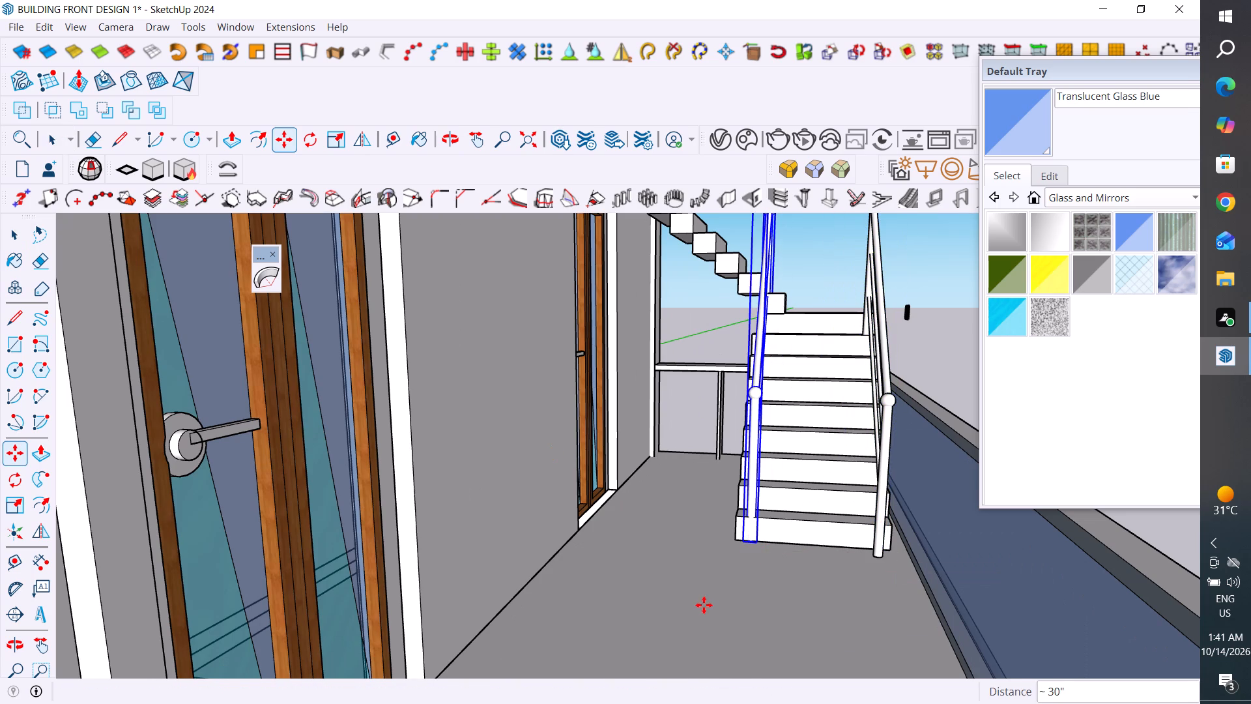
Move the copied inner-edge rail 3" along the green axis so its lower pole stands in front of the lowest step.
middle_drag(643, 559, 761, 662)
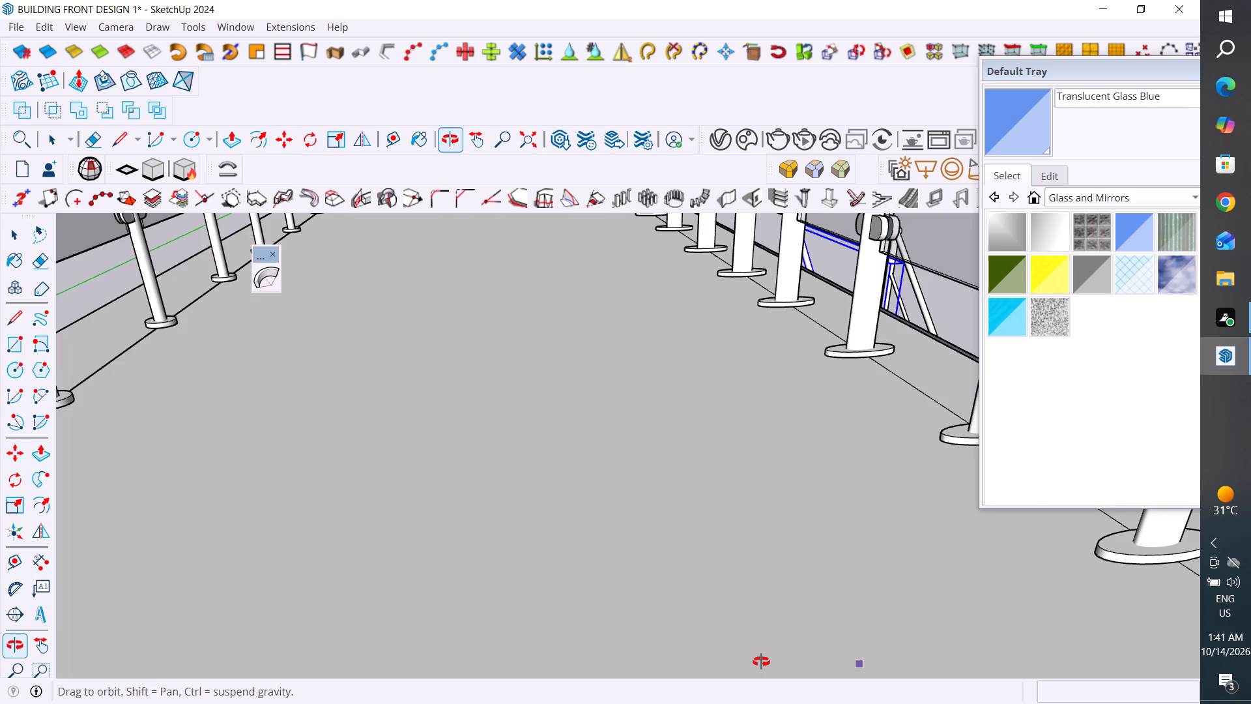
middle_drag(761, 662, 664, 671)
scroll(760, 647, up, 4)
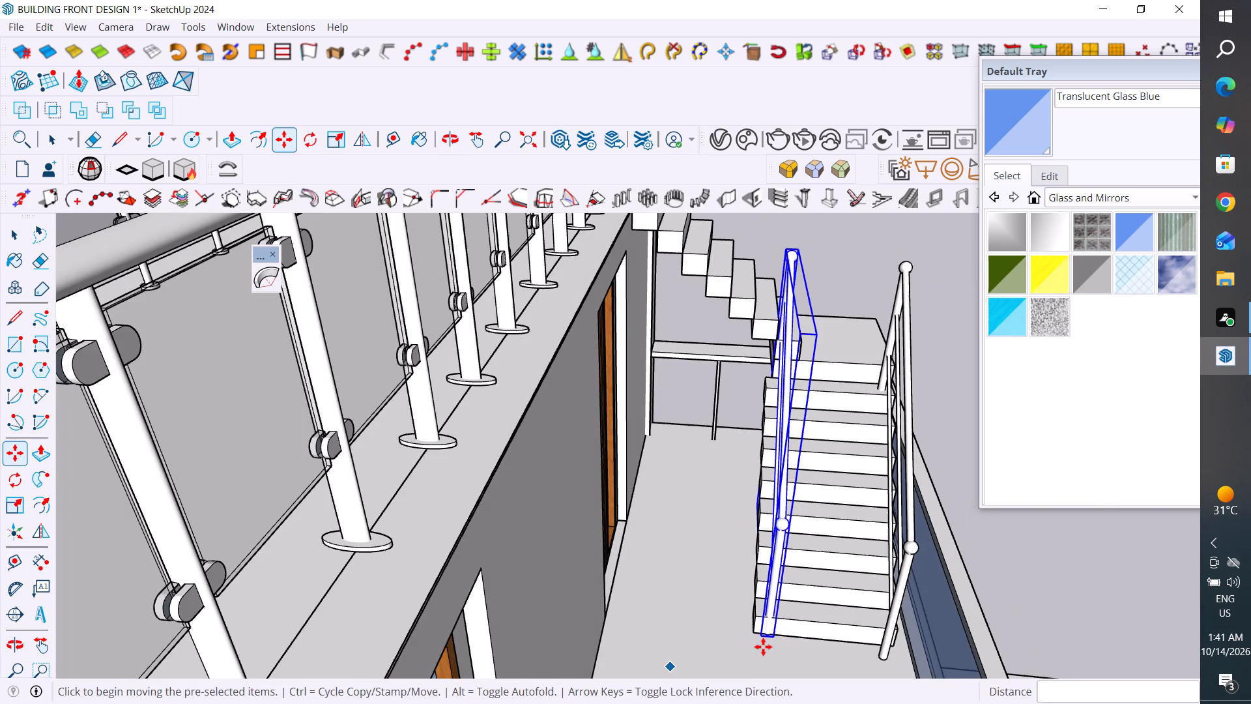
scroll(751, 374, down, 8)
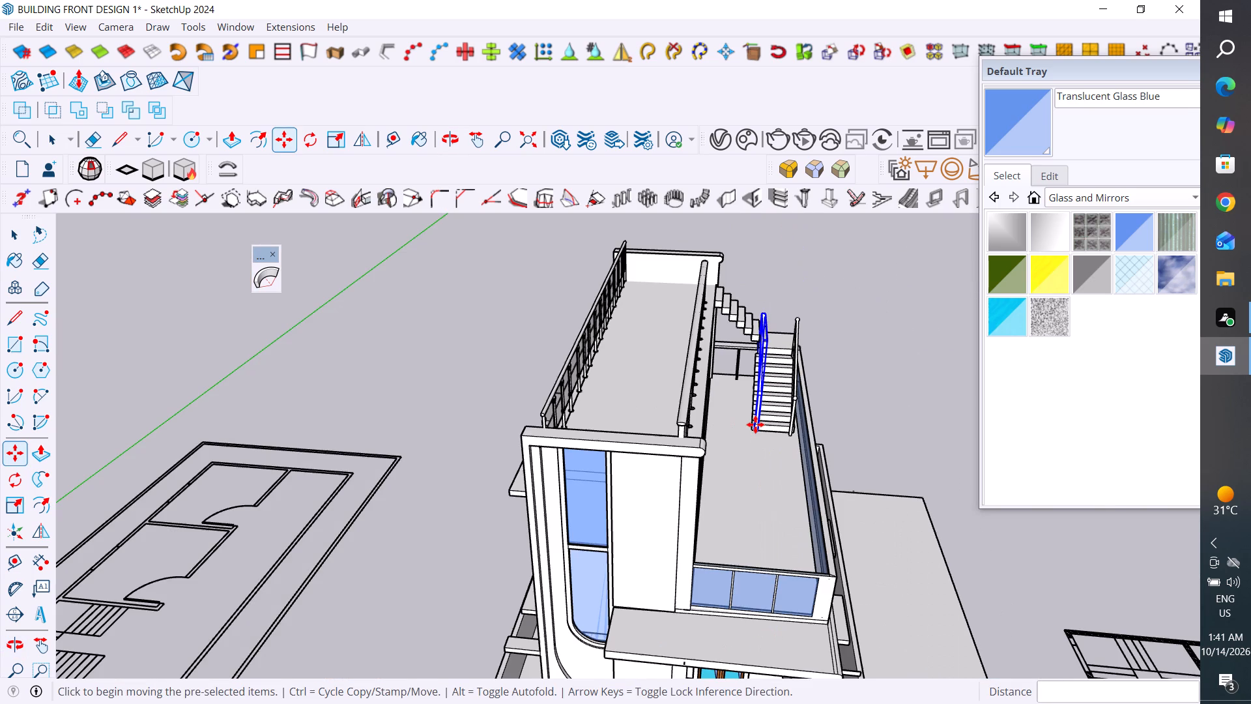
middle_drag(762, 476, 796, 558)
scroll(759, 390, up, 3)
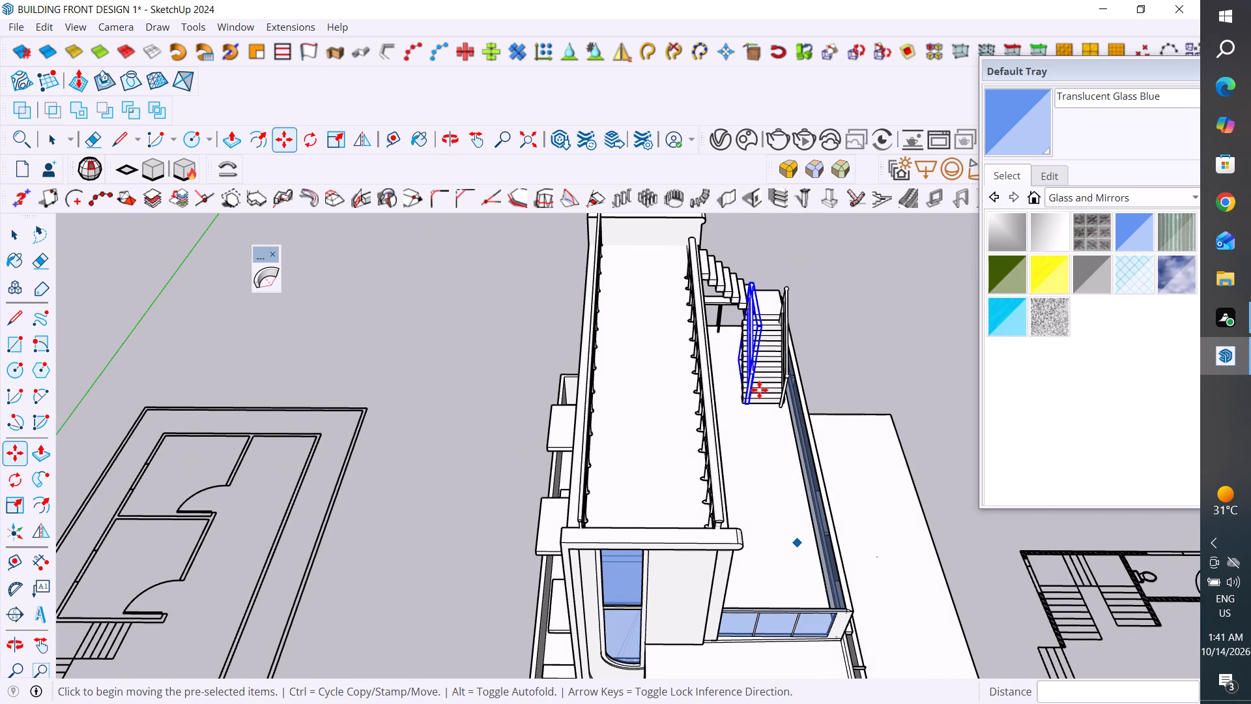
scroll(759, 390, up, 13)
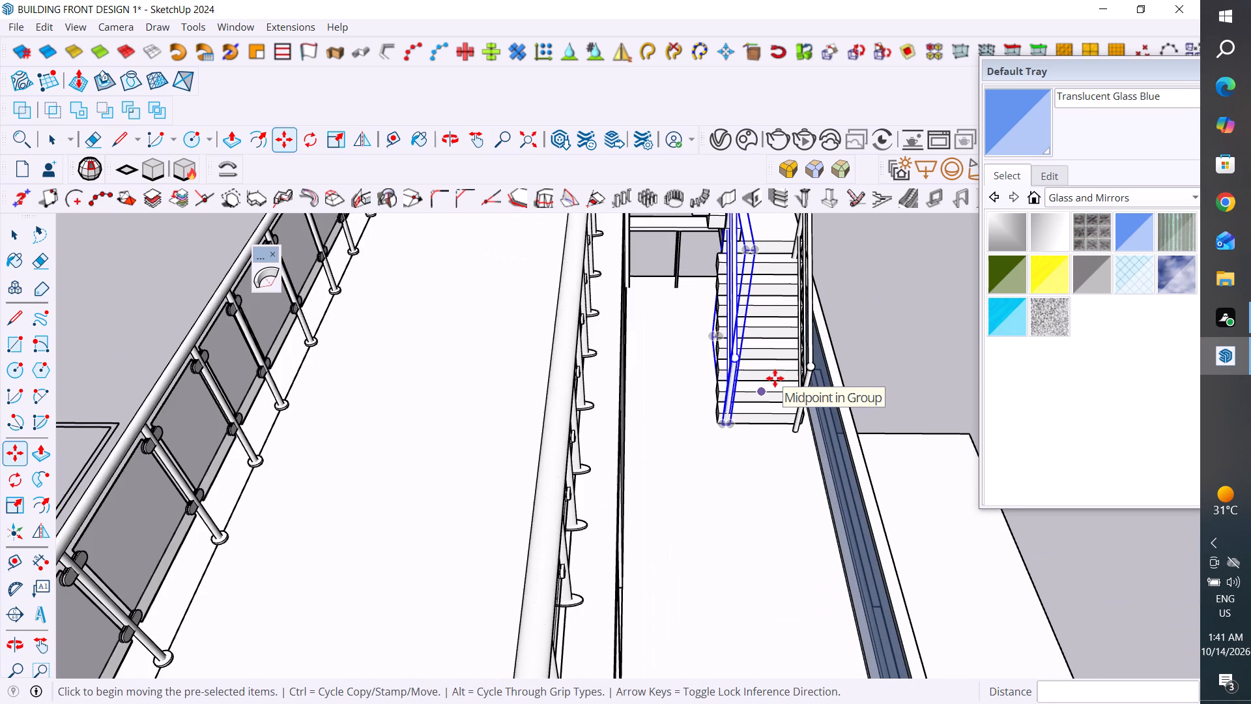
scroll(775, 378, up, 7)
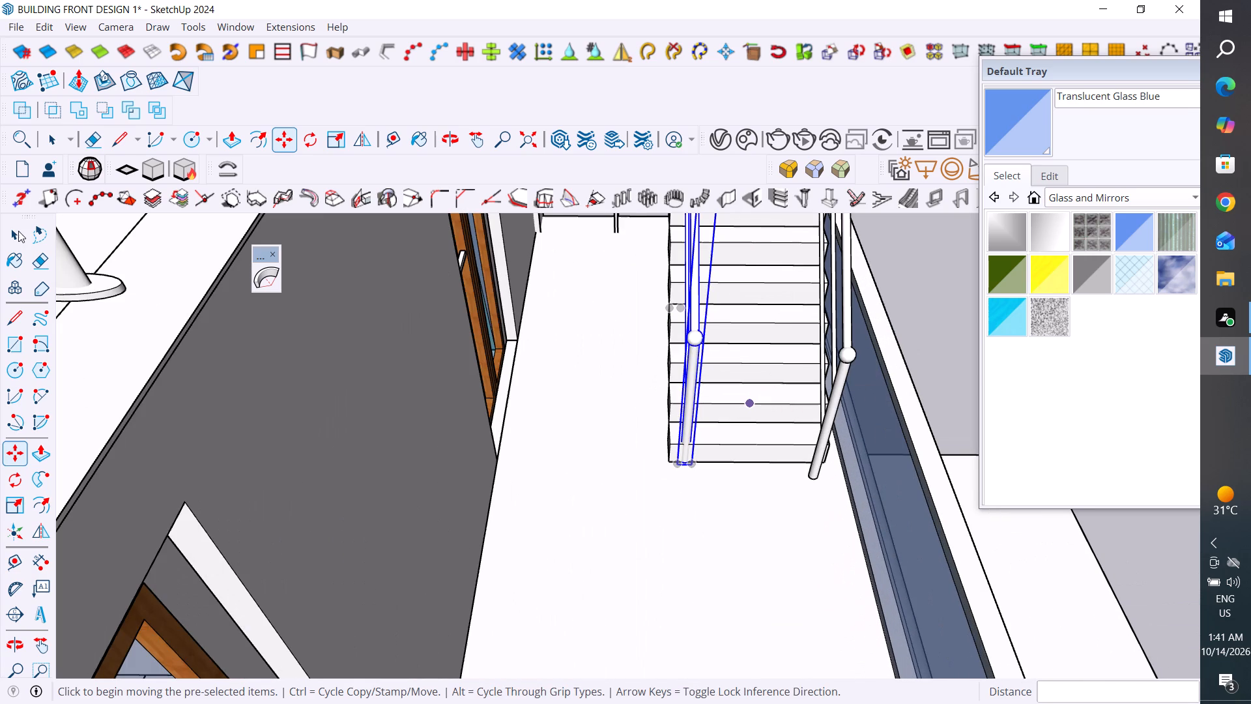
click(18, 231)
middle_drag(691, 523, 721, 539)
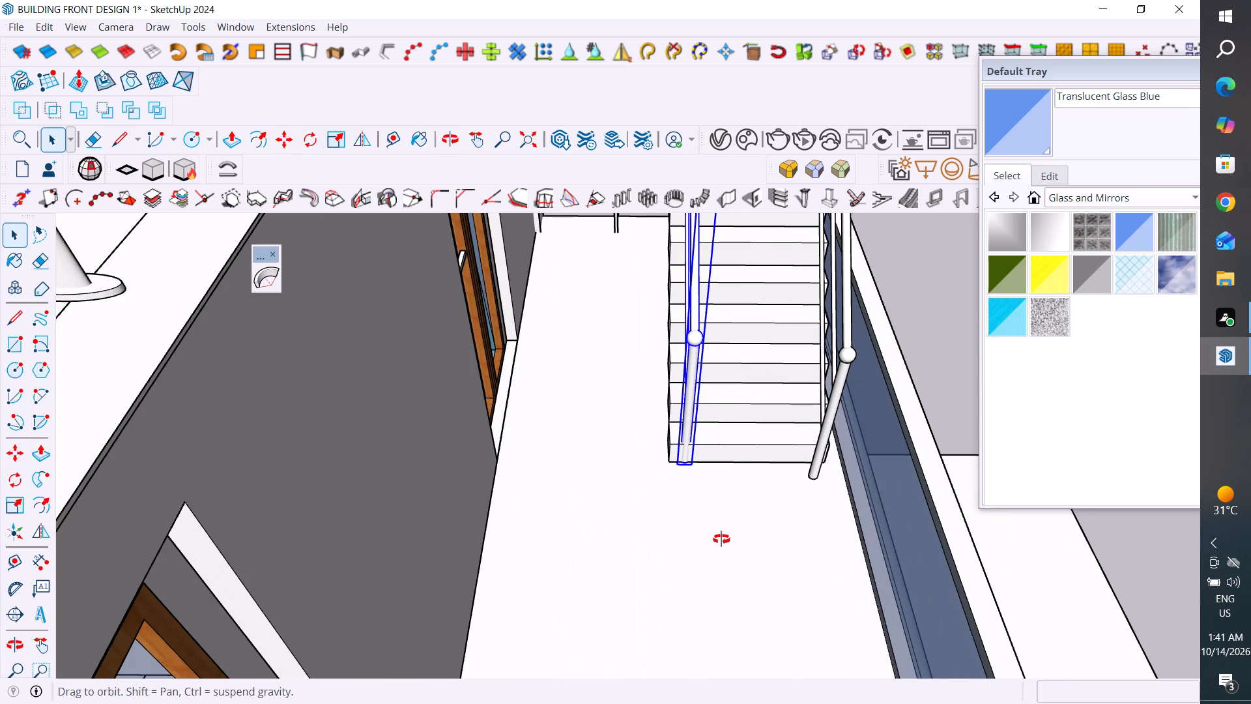
middle_drag(721, 539, 743, 664)
key(m)
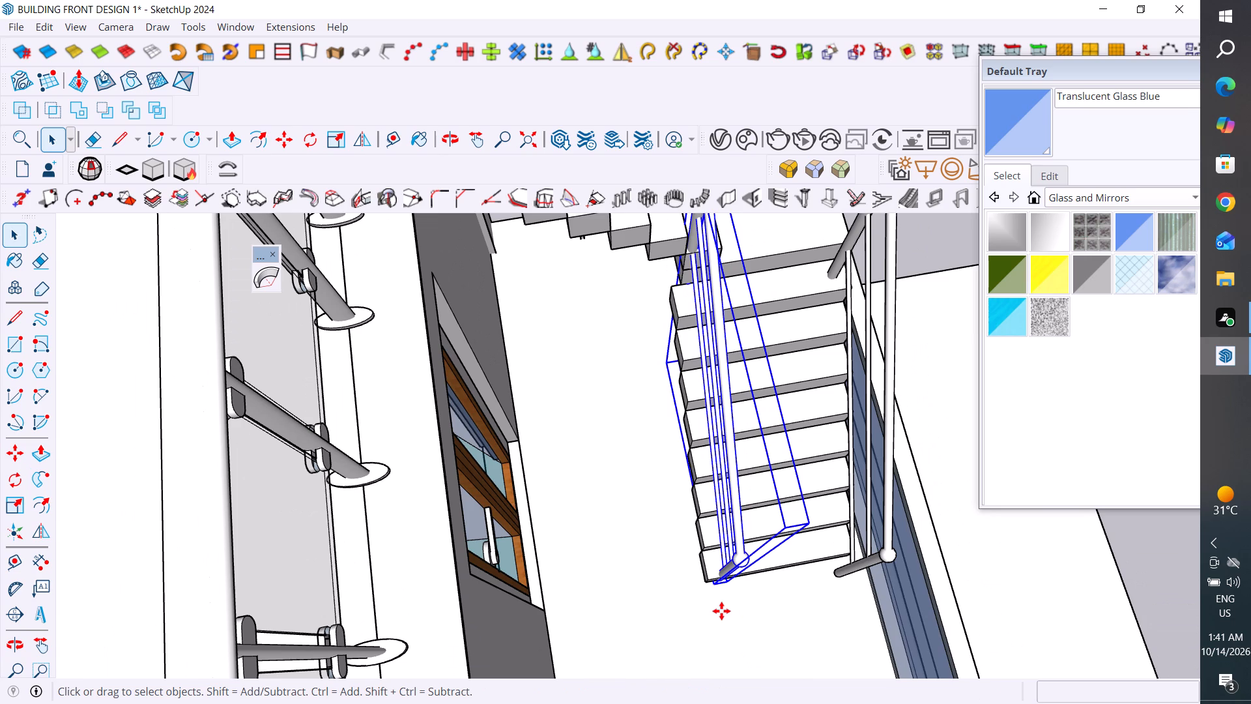
scroll(714, 585, up, 9)
click(697, 587)
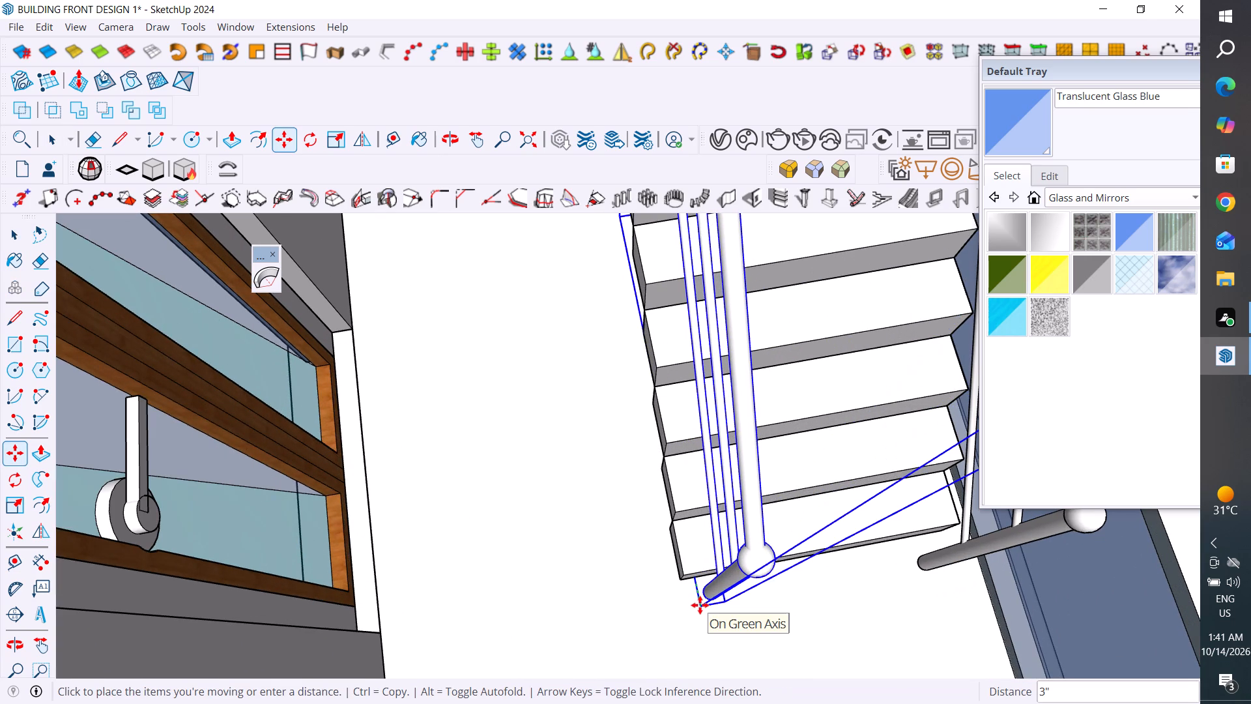
click(700, 605)
click(14, 231)
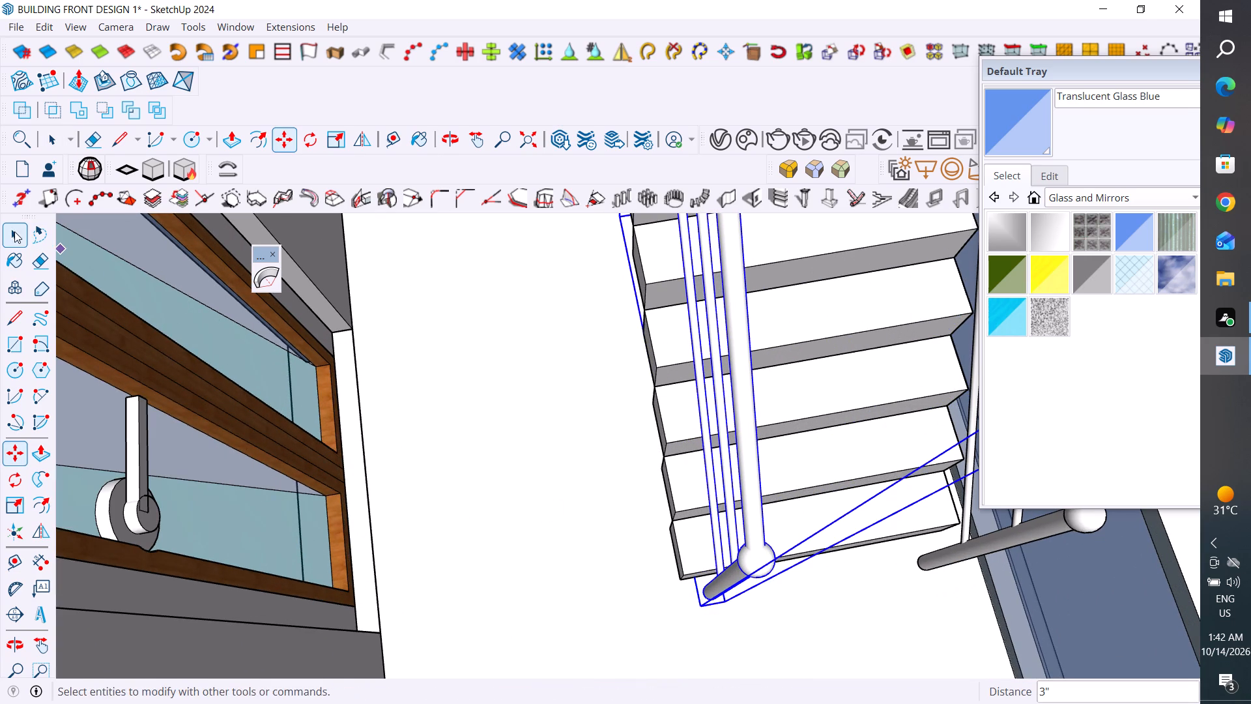
Examine the lower flight's two rails and the upper flight without a rail from the front of the building.
scroll(579, 481, down, 10)
middle_drag(645, 494, 272, 414)
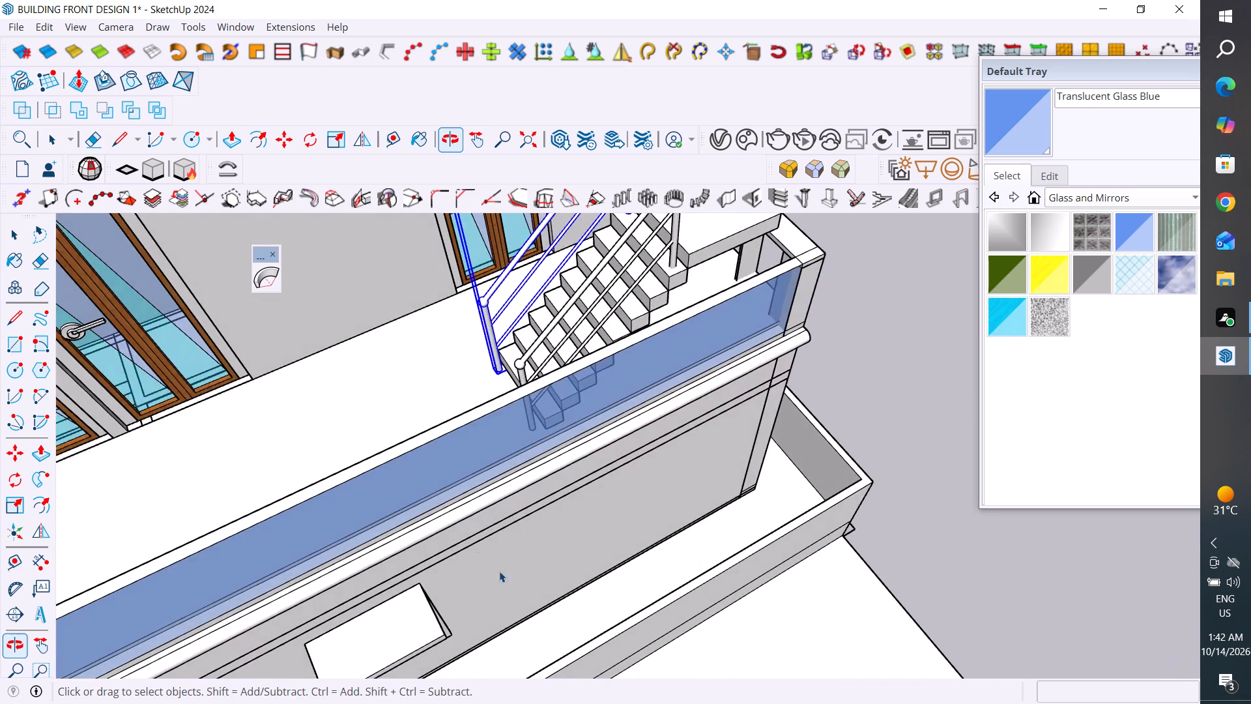
scroll(502, 580, down, 5)
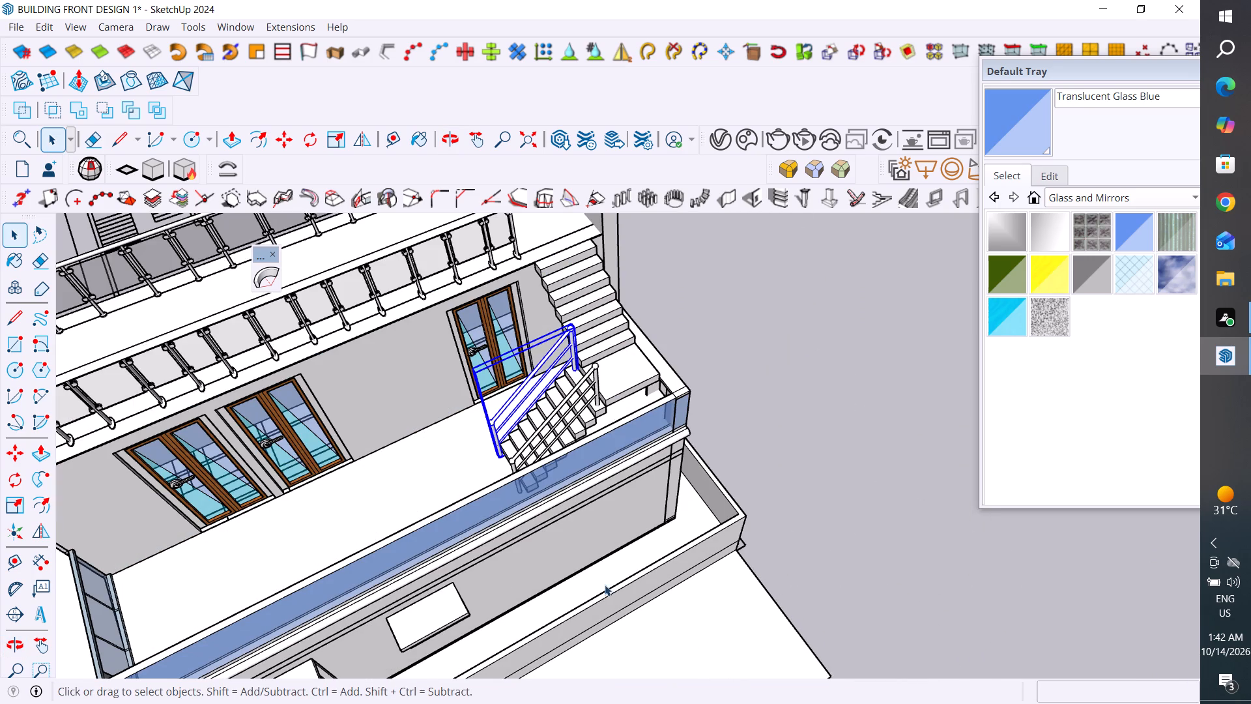
scroll(664, 345, down, 3)
middle_drag(655, 381, 577, 396)
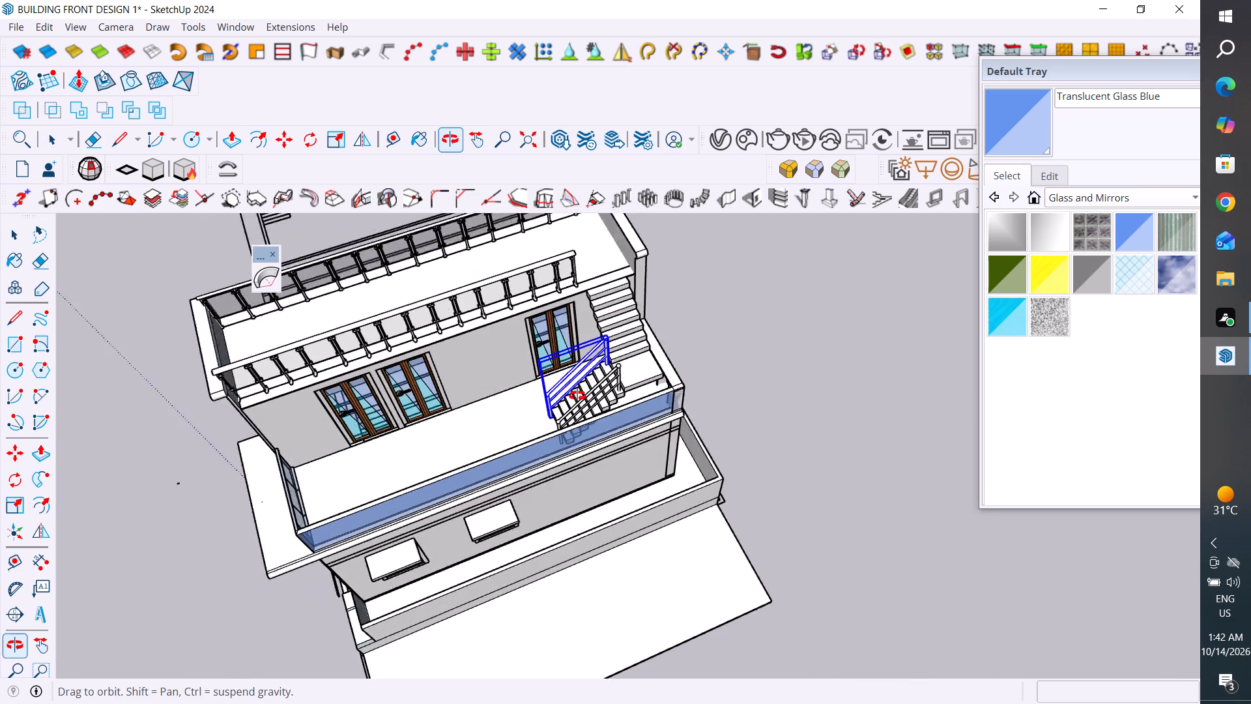
middle_drag(577, 396, 455, 375)
click(839, 362)
scroll(801, 300, up, 3)
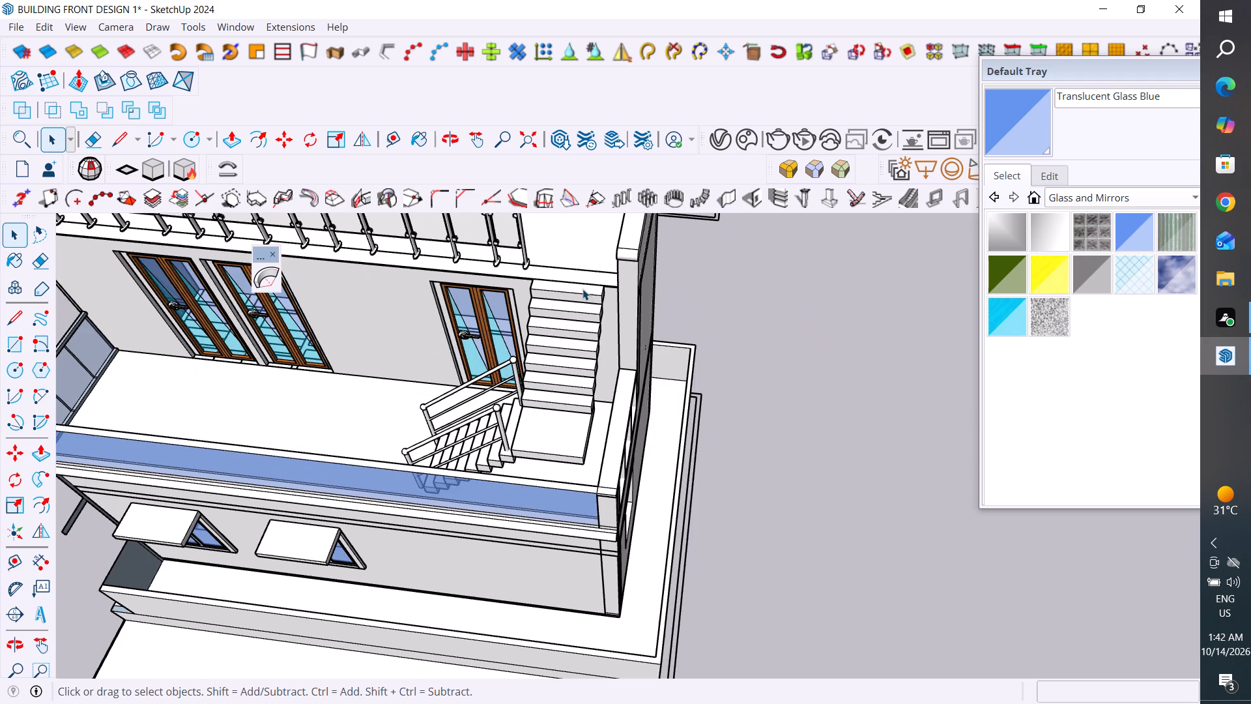
scroll(568, 263, up, 3)
scroll(551, 415, up, 4)
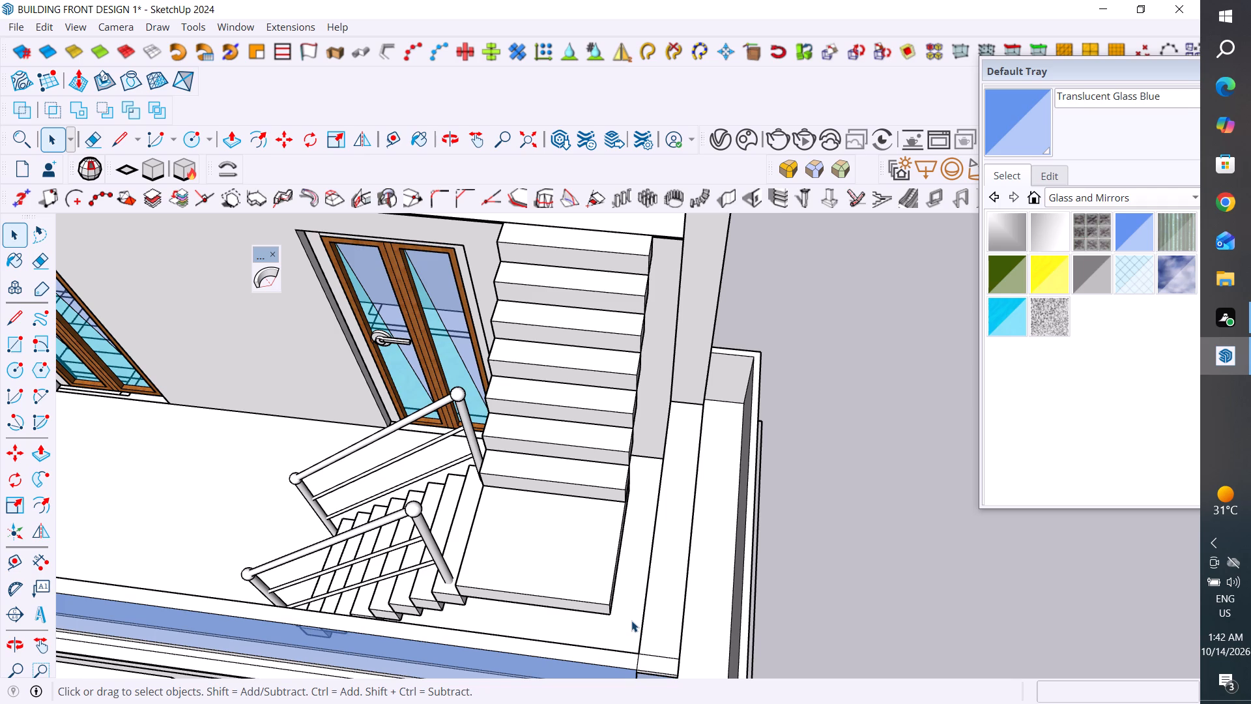
scroll(705, 634, down, 2)
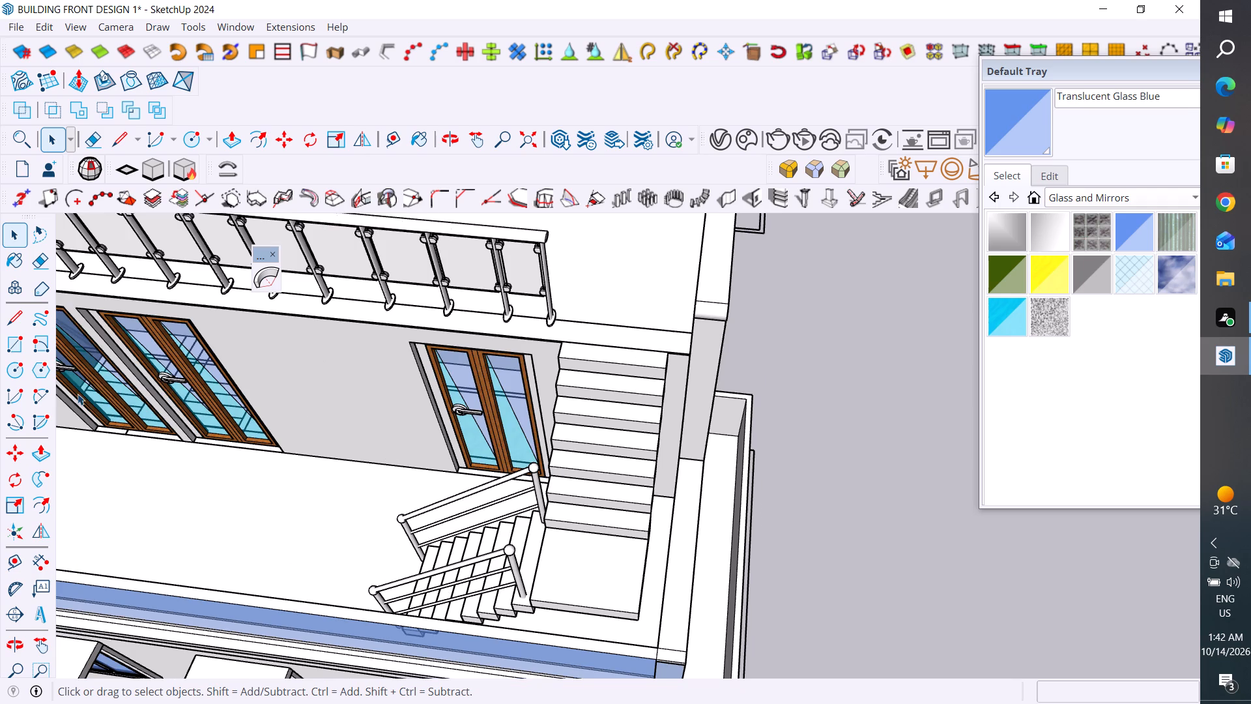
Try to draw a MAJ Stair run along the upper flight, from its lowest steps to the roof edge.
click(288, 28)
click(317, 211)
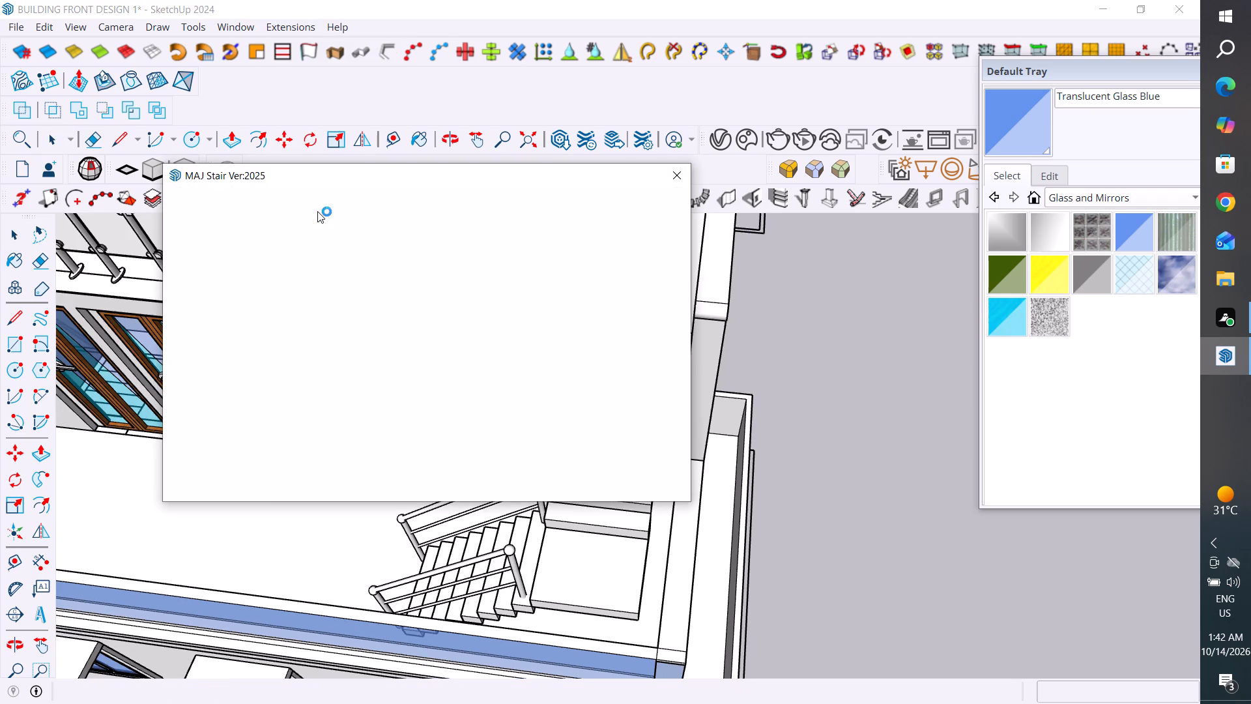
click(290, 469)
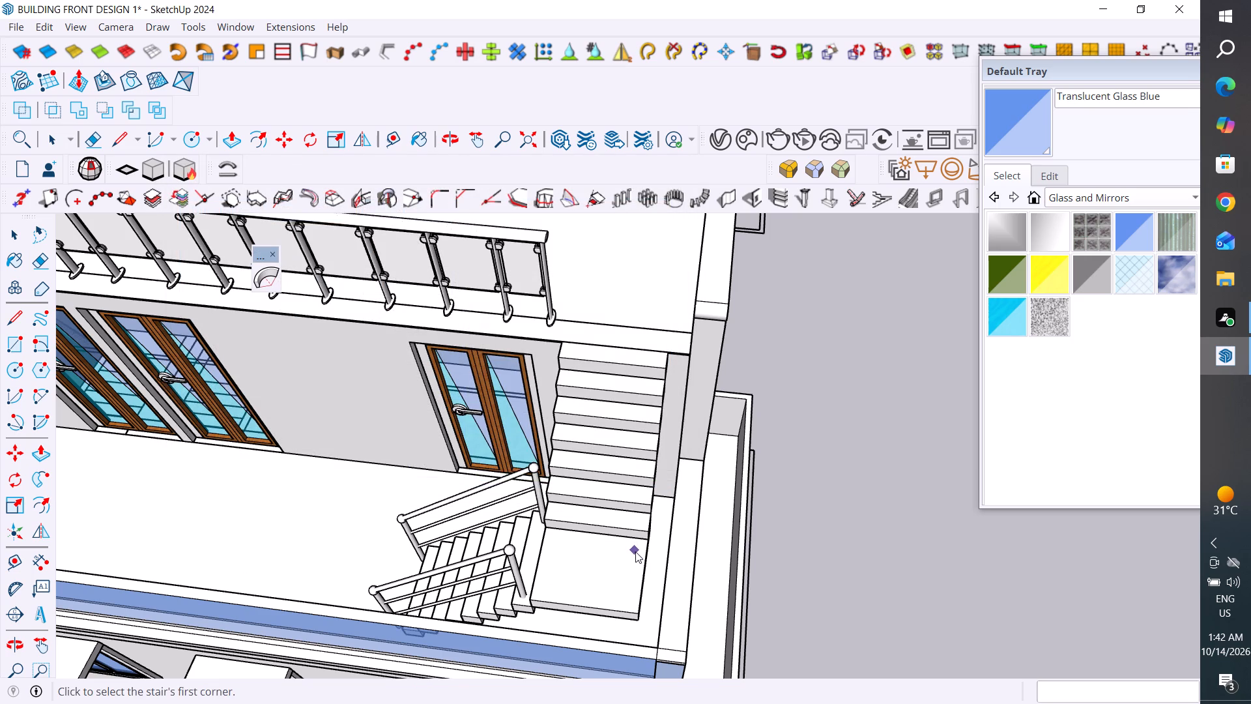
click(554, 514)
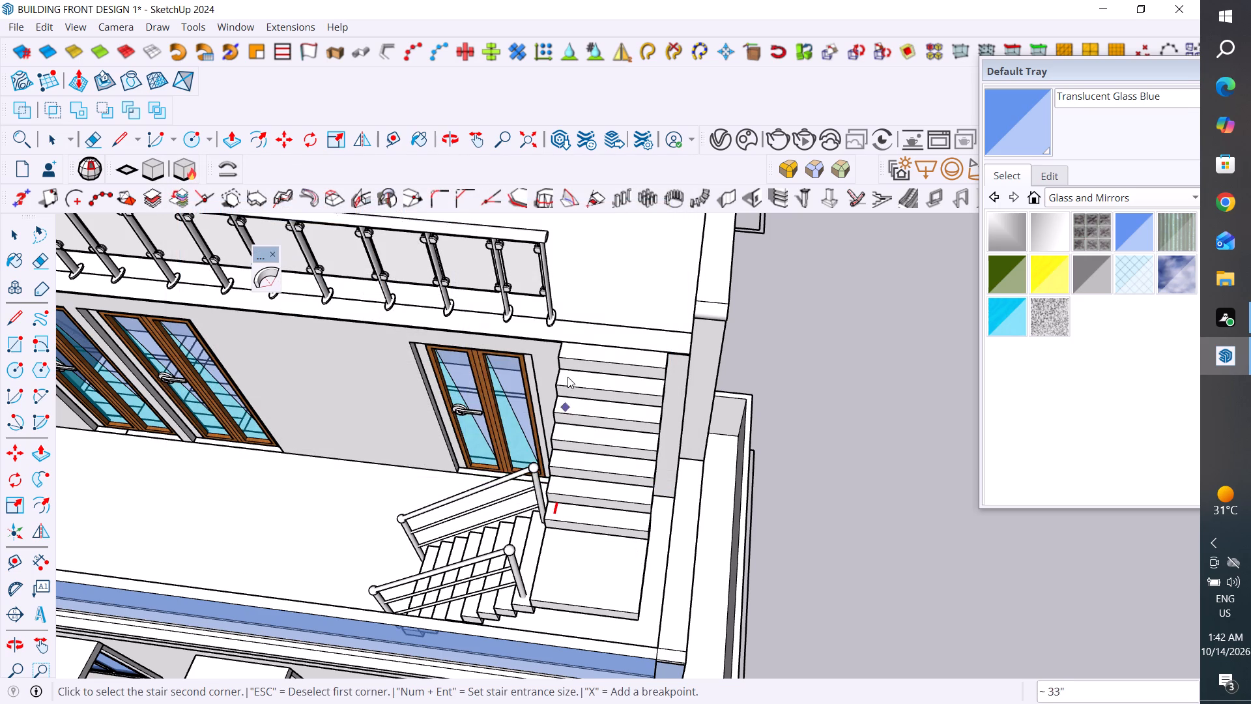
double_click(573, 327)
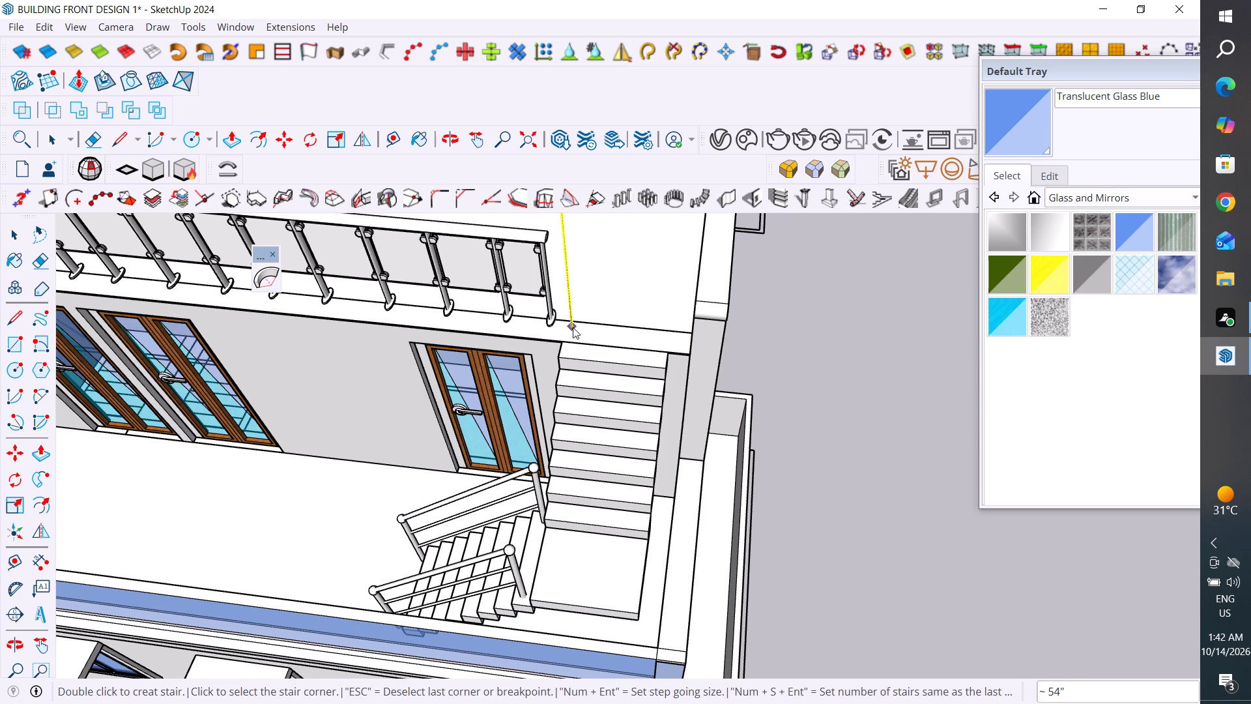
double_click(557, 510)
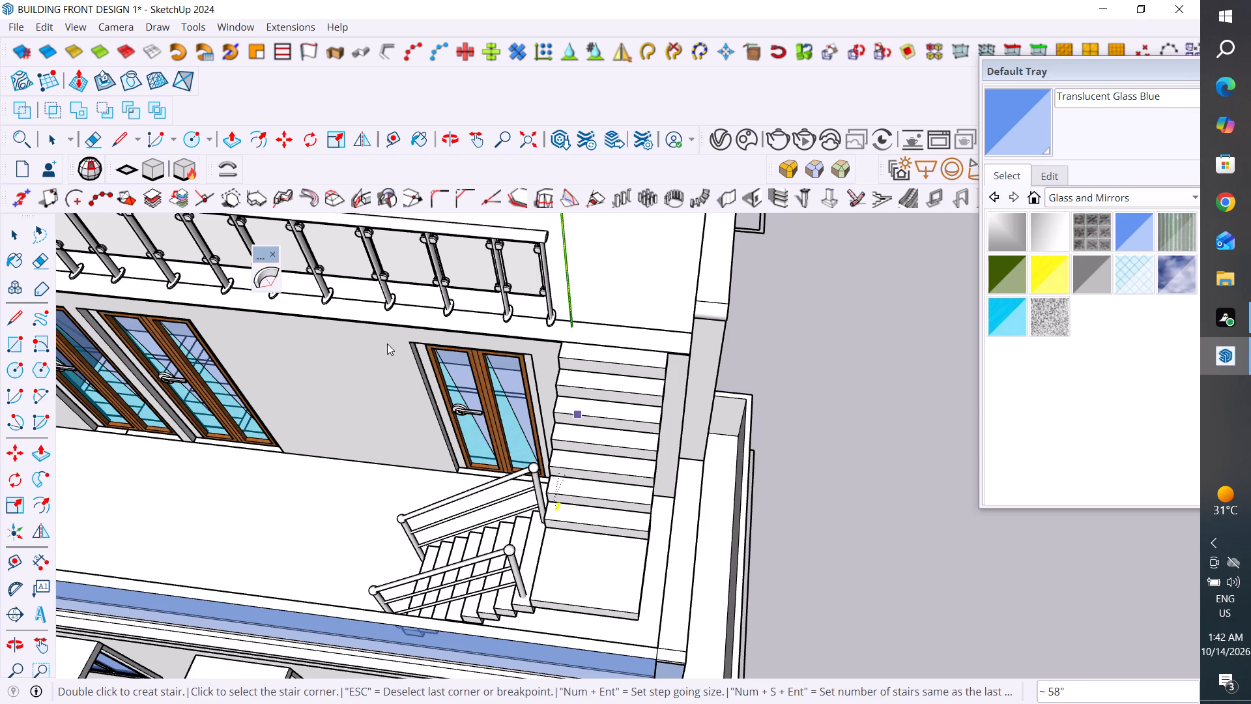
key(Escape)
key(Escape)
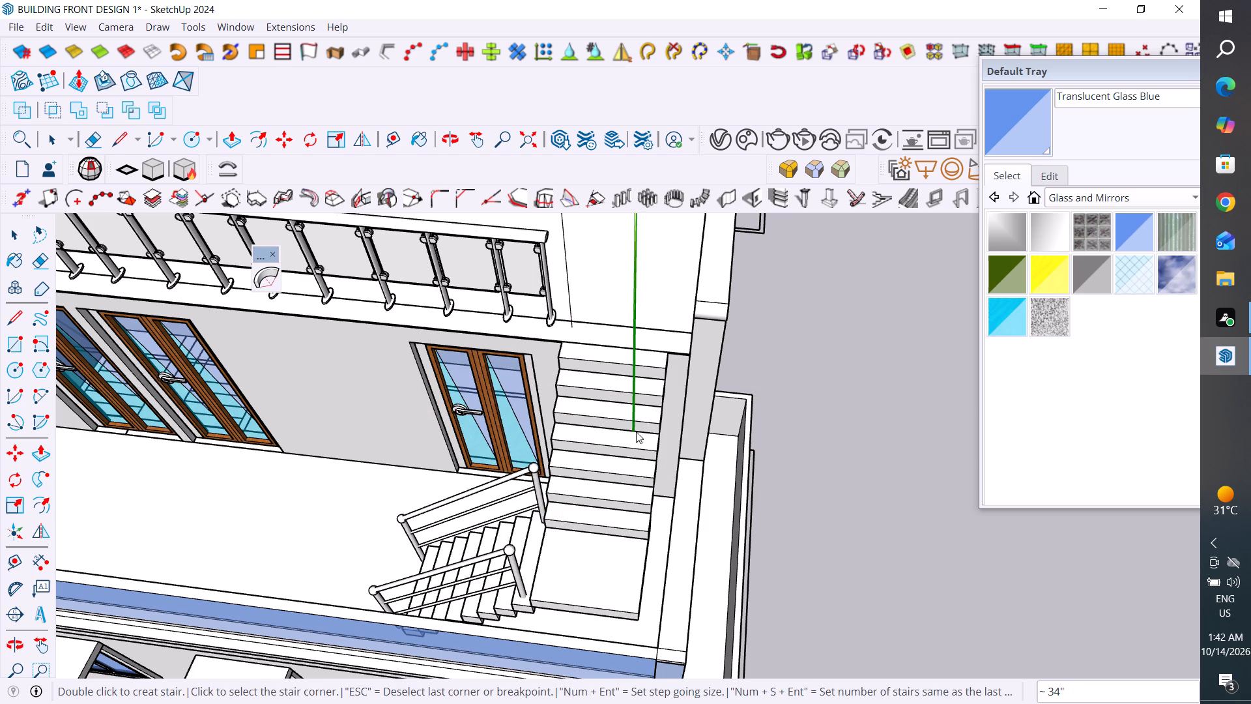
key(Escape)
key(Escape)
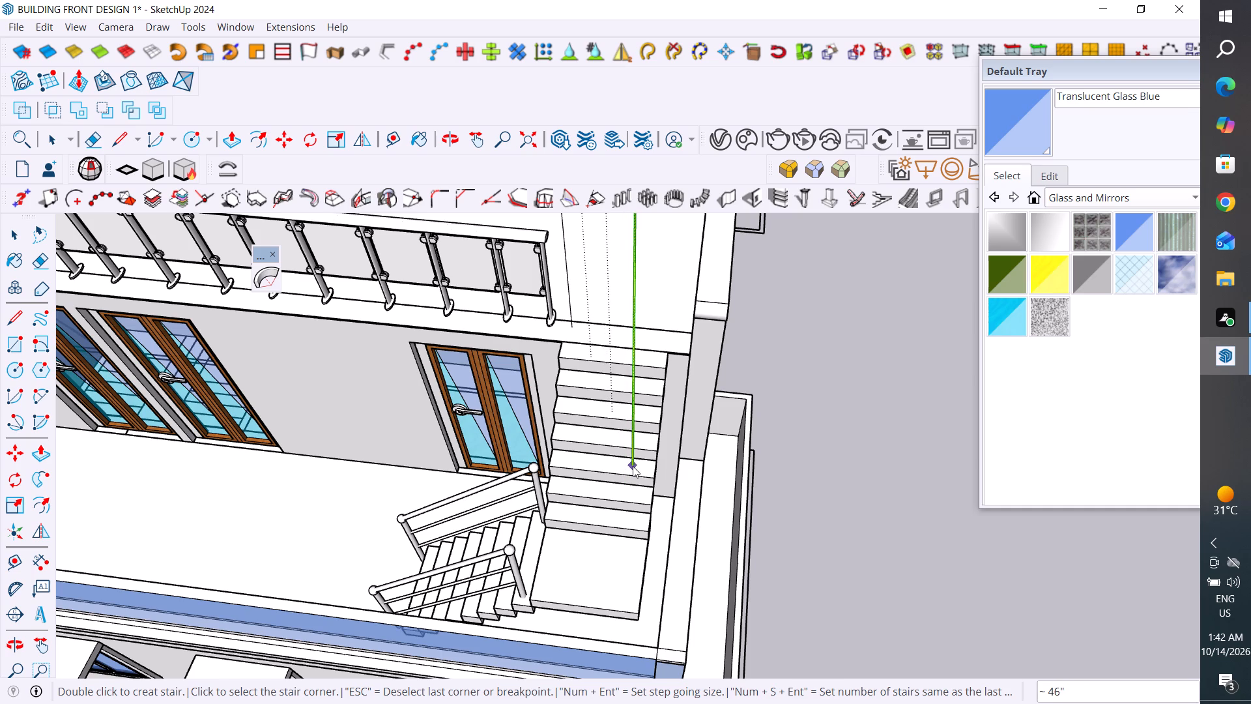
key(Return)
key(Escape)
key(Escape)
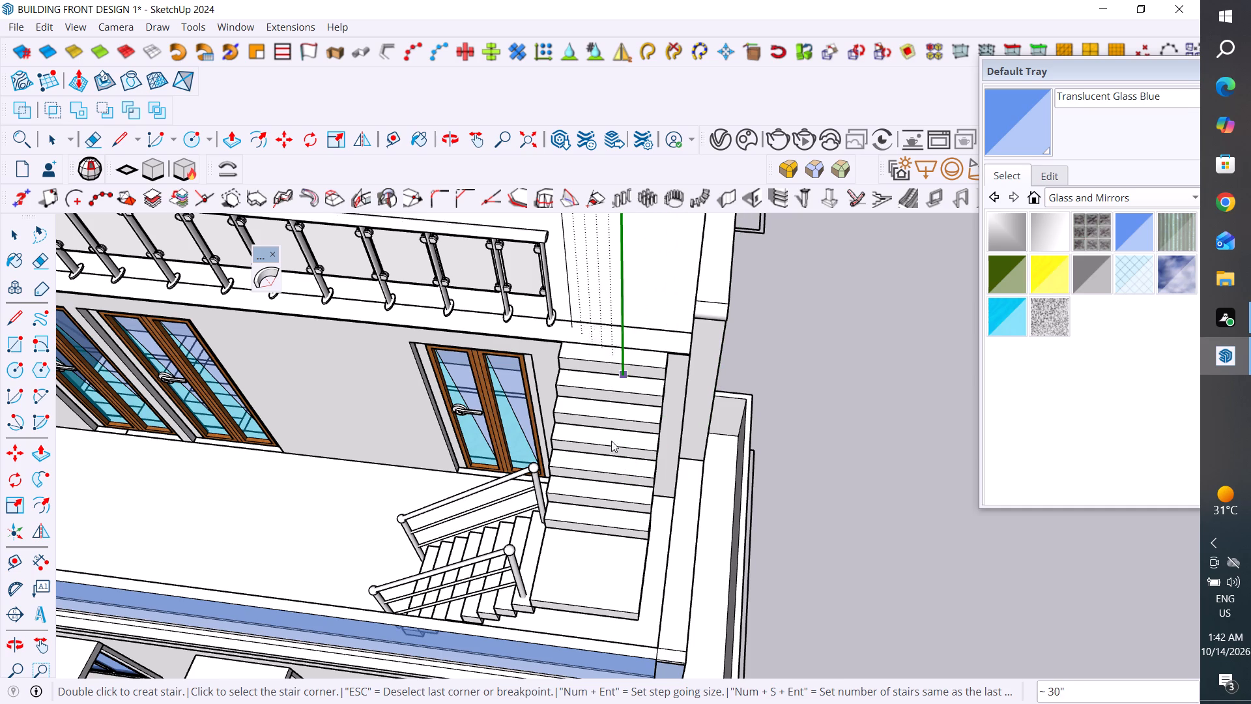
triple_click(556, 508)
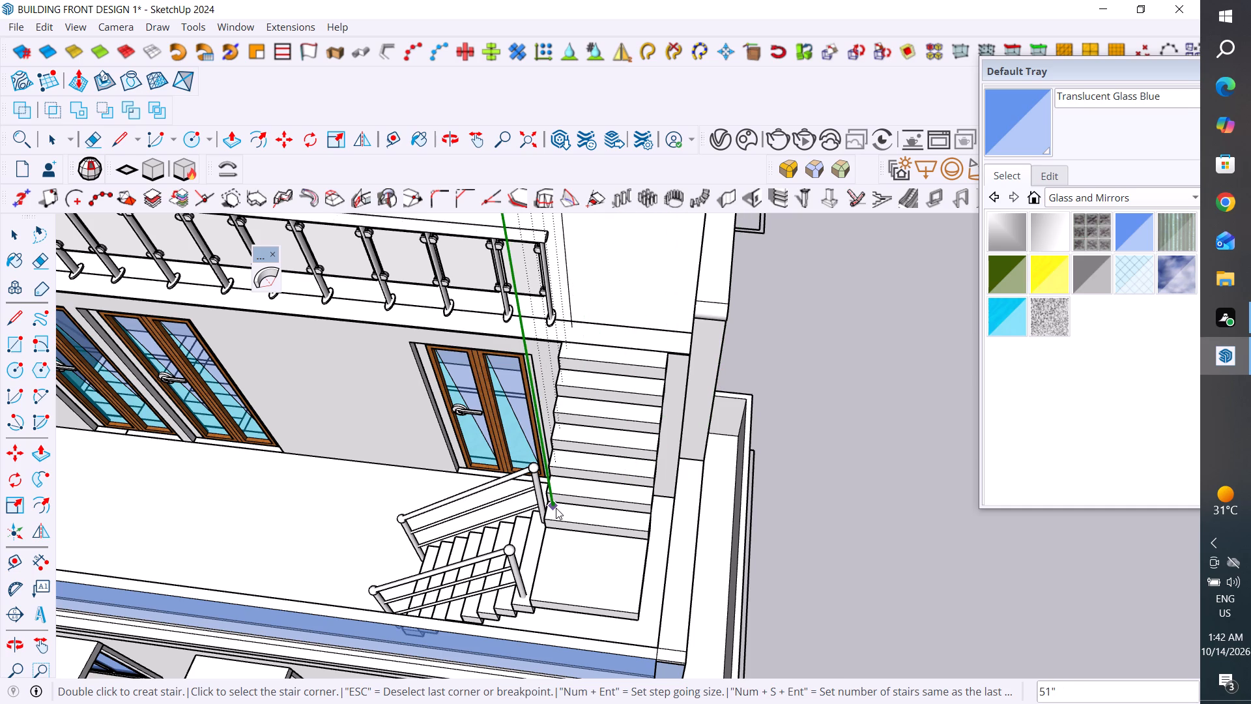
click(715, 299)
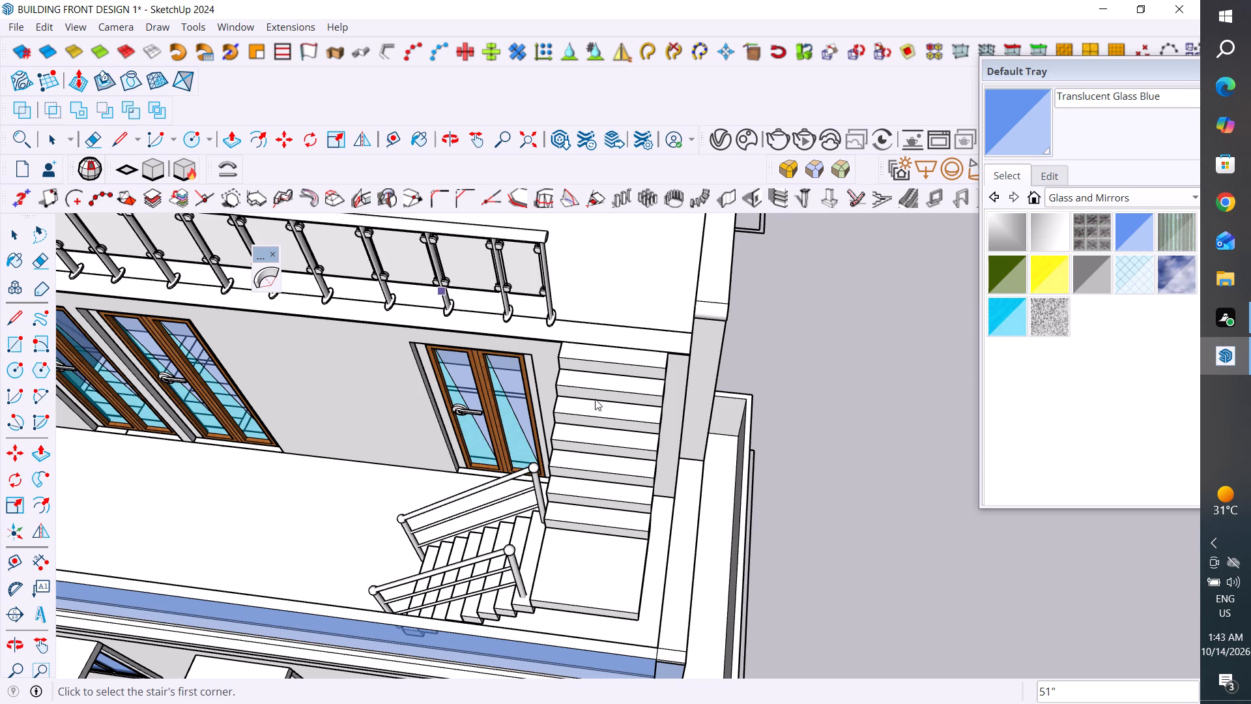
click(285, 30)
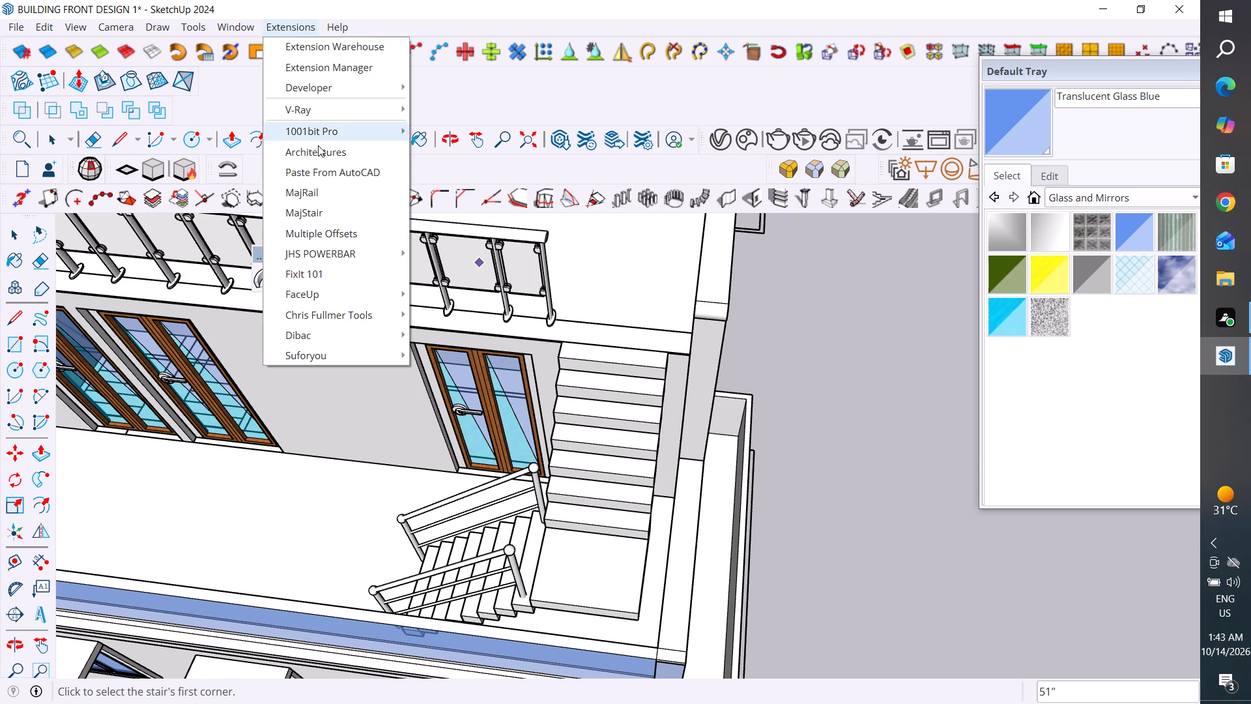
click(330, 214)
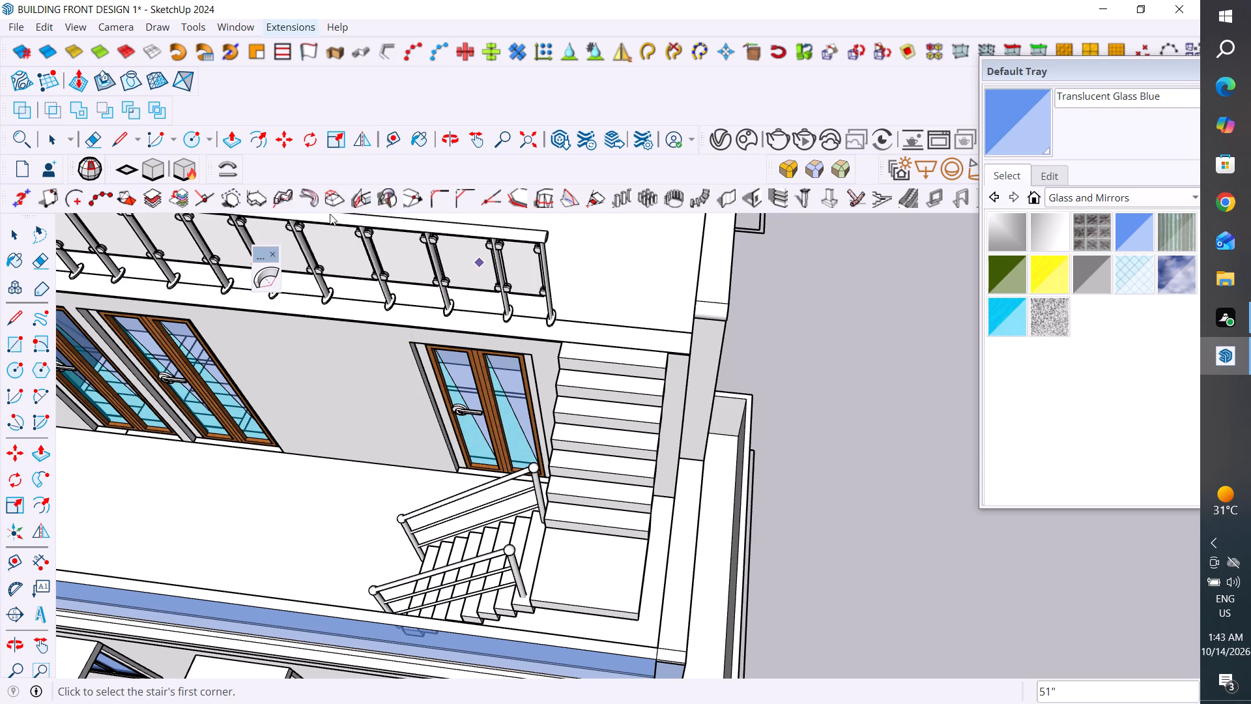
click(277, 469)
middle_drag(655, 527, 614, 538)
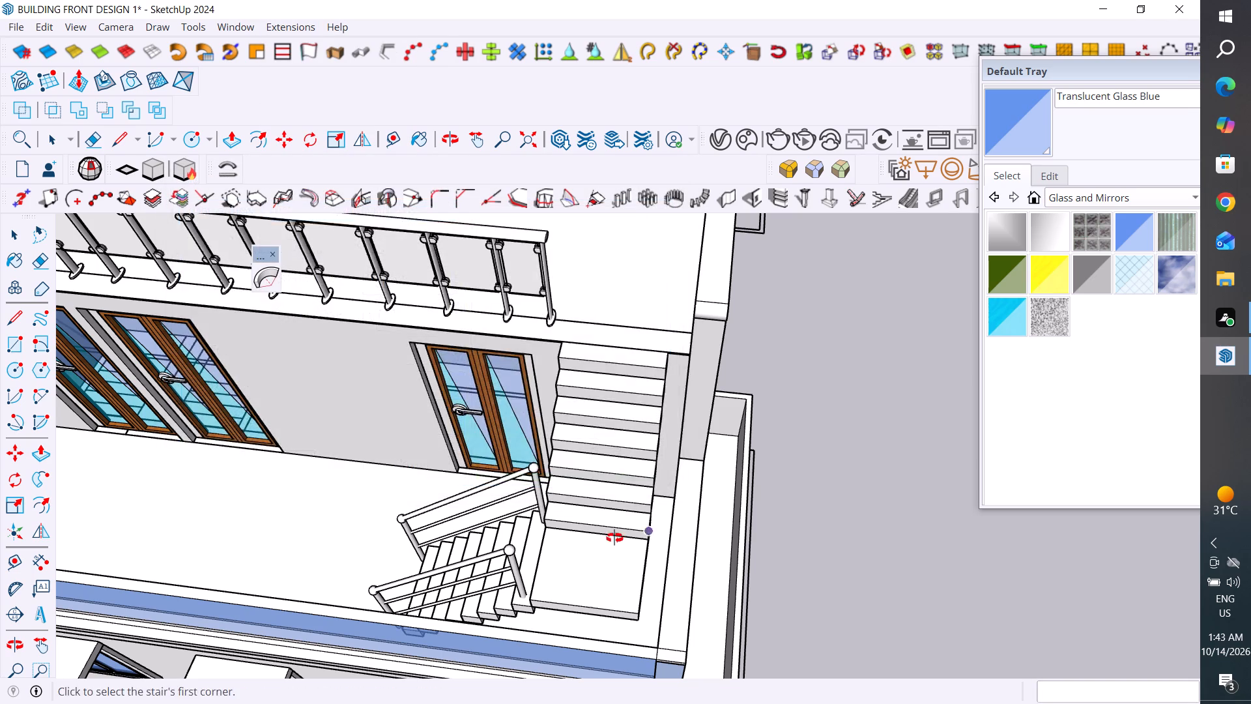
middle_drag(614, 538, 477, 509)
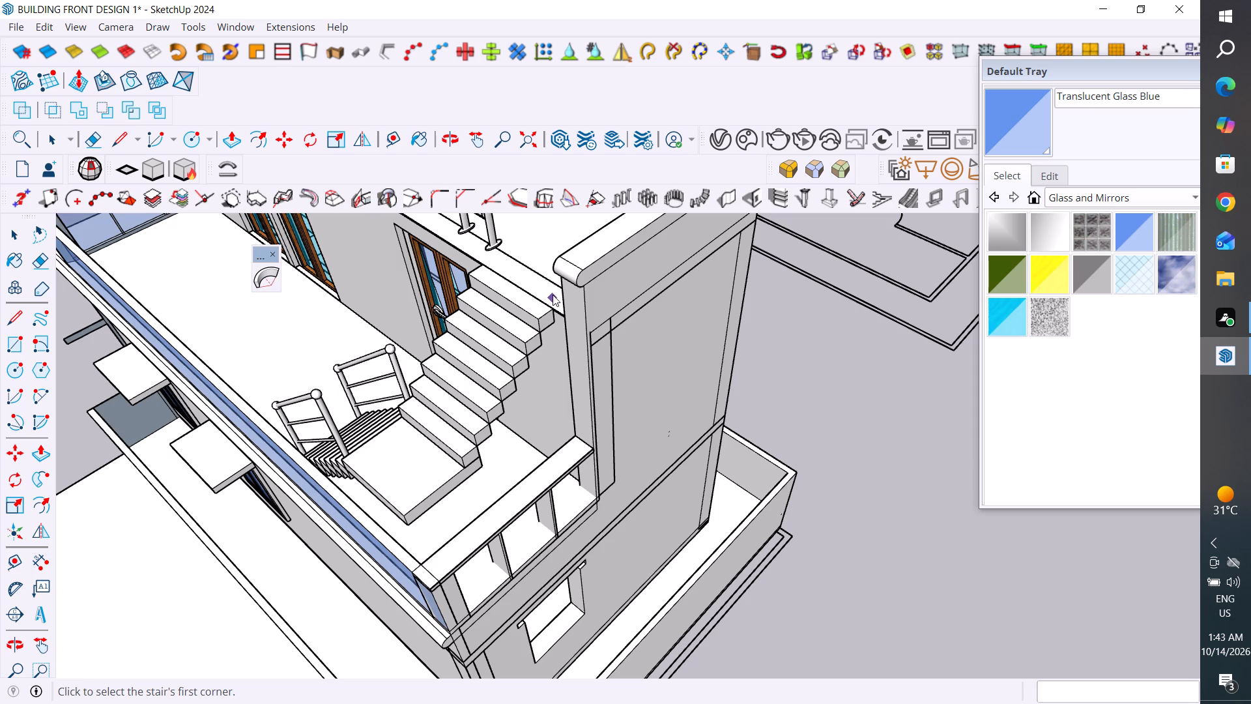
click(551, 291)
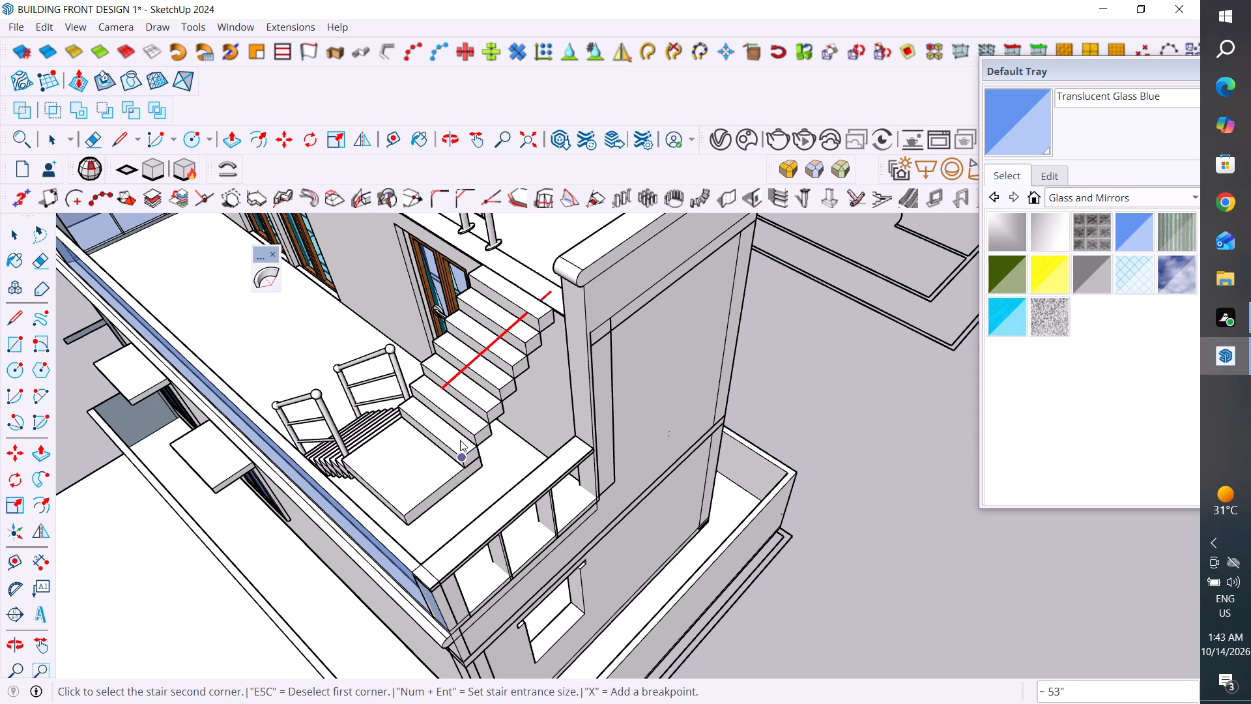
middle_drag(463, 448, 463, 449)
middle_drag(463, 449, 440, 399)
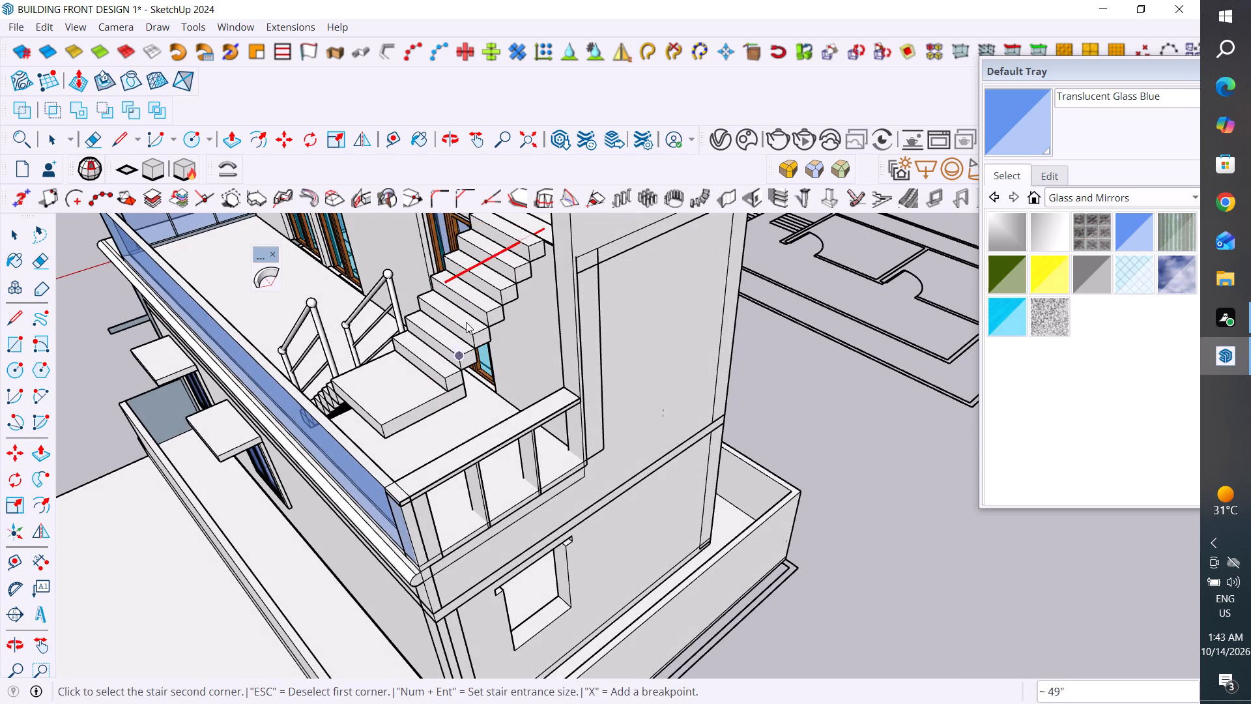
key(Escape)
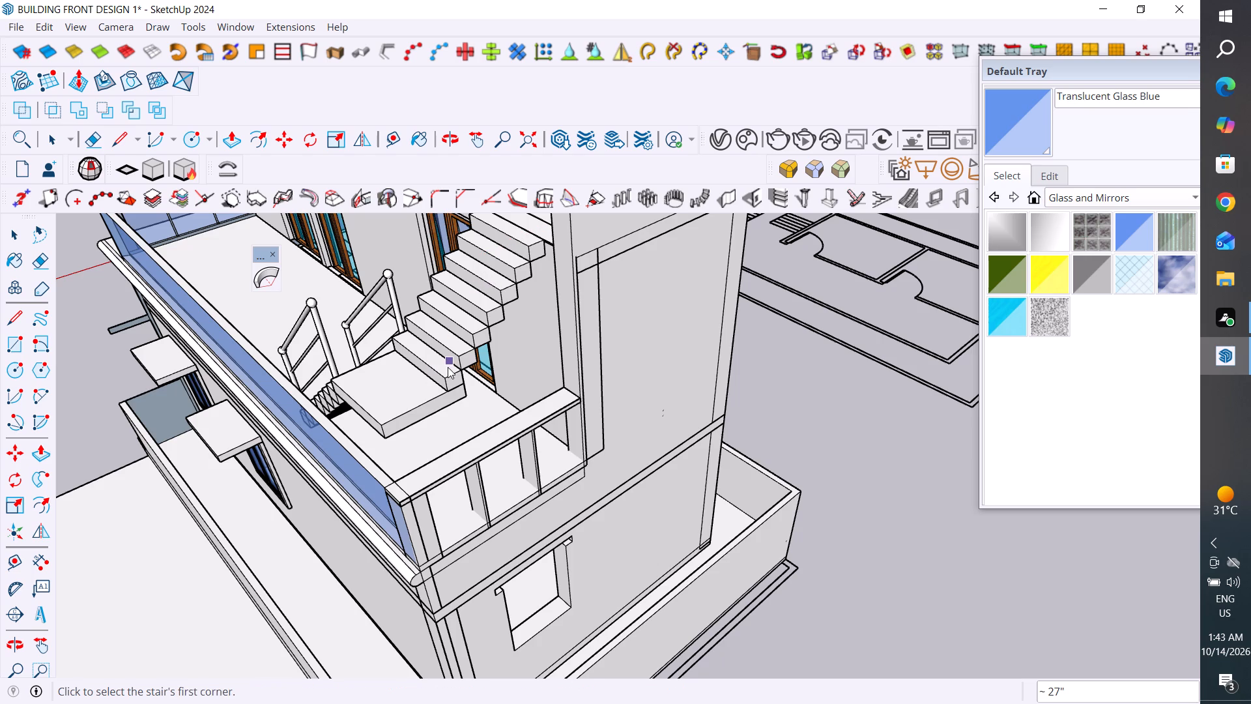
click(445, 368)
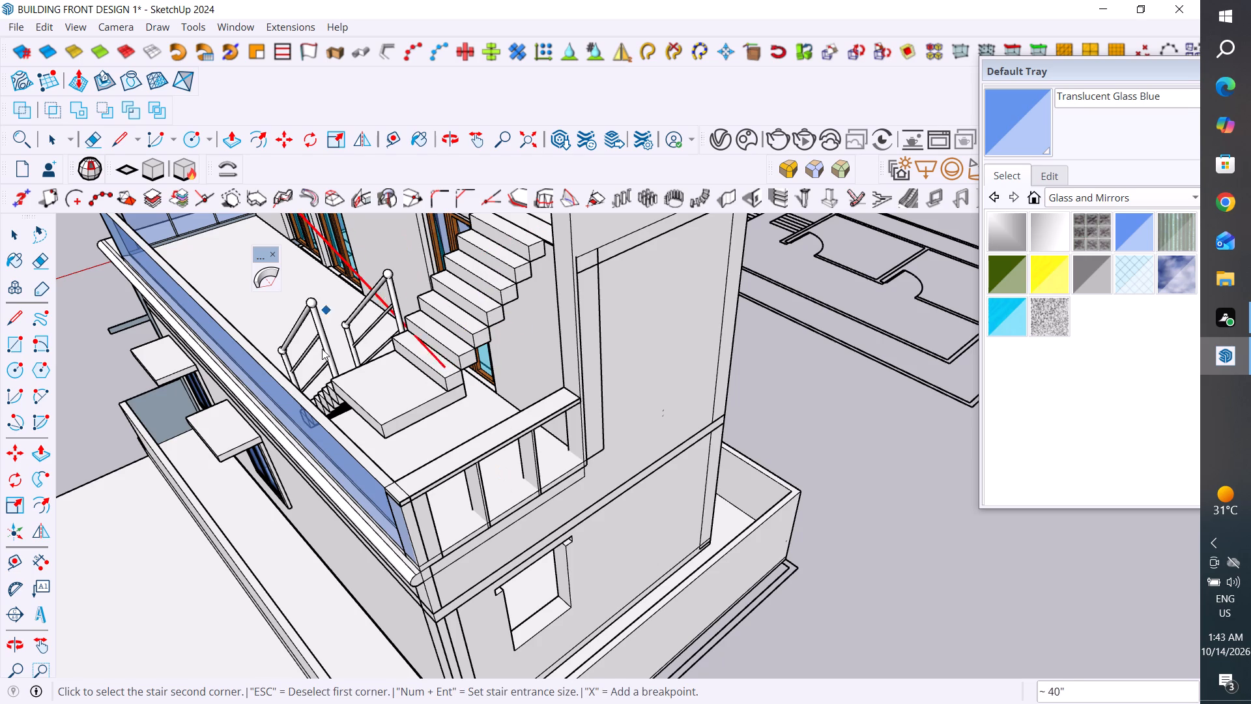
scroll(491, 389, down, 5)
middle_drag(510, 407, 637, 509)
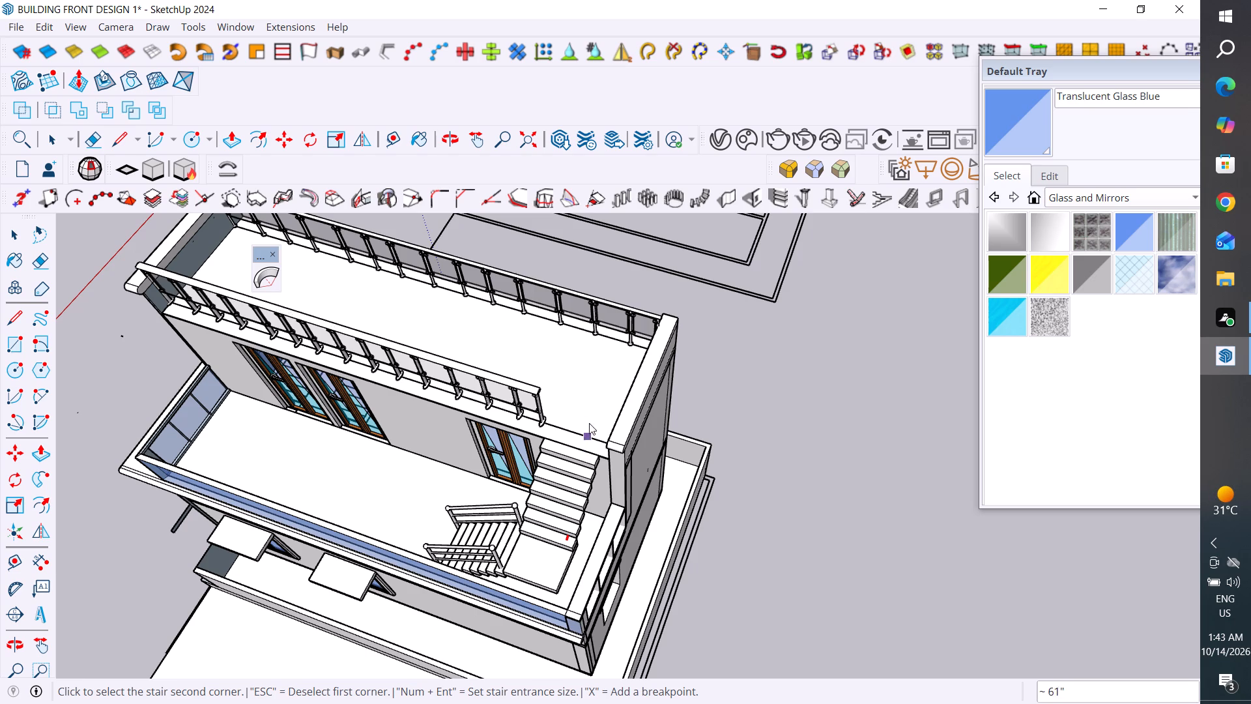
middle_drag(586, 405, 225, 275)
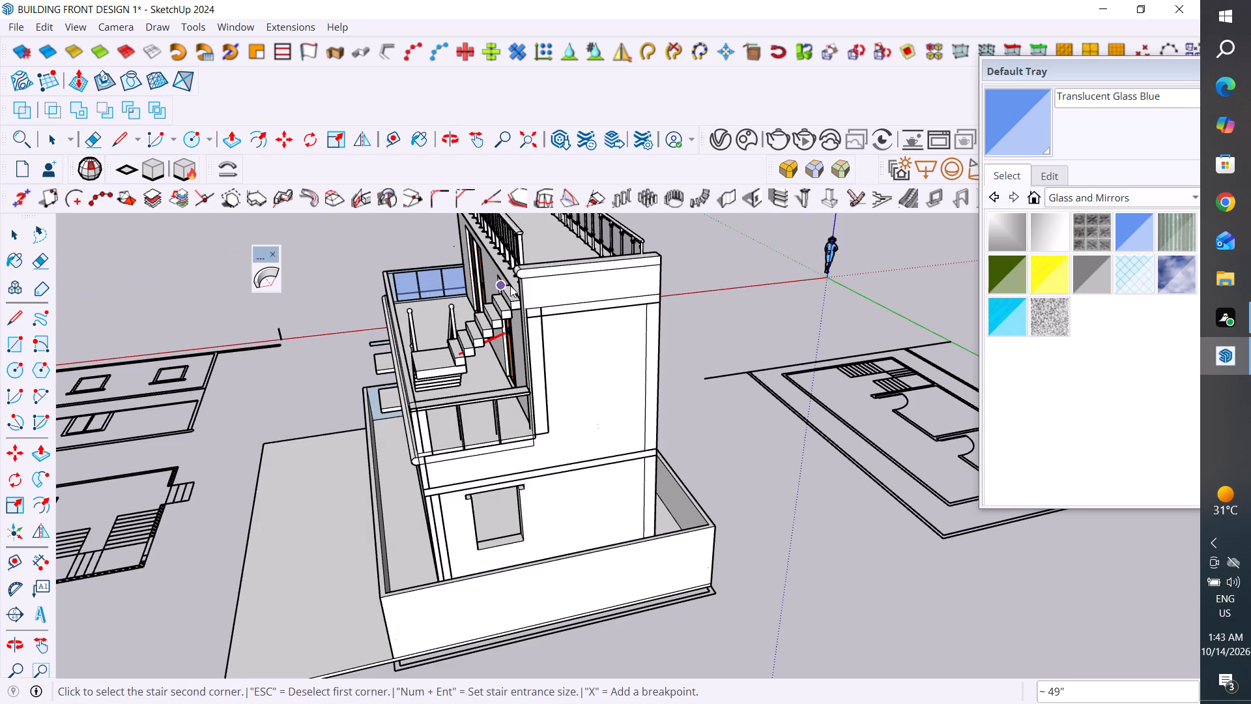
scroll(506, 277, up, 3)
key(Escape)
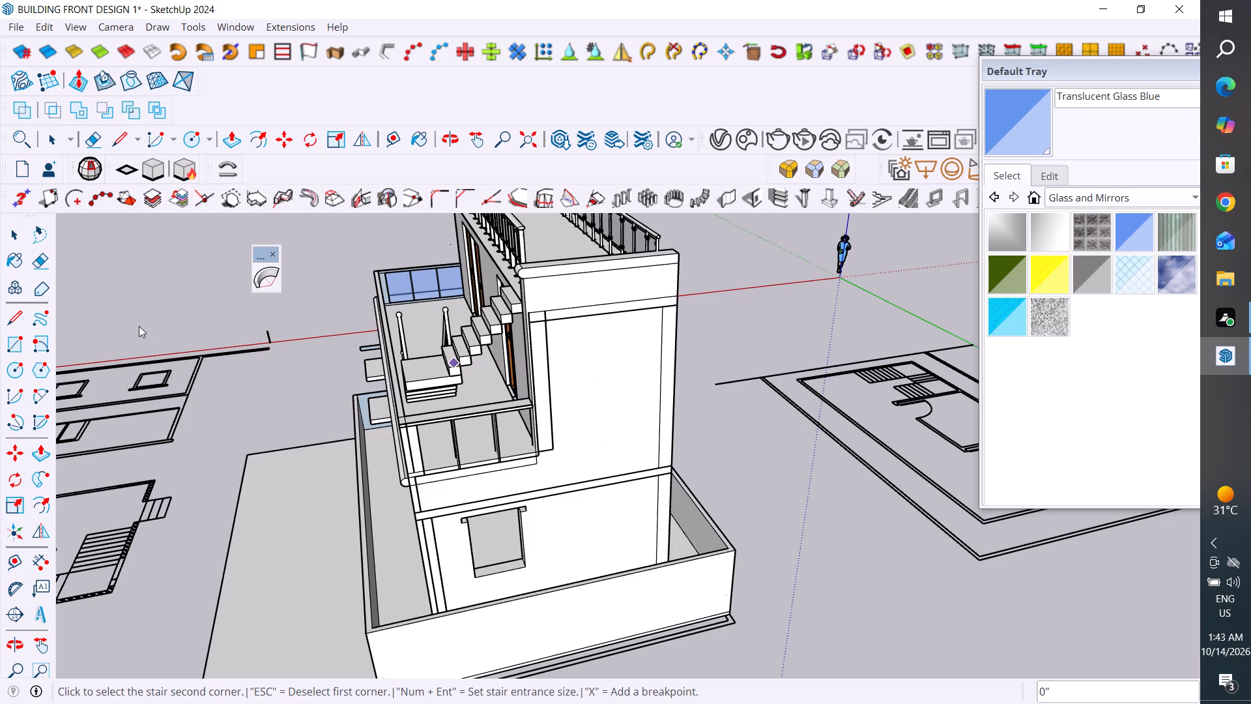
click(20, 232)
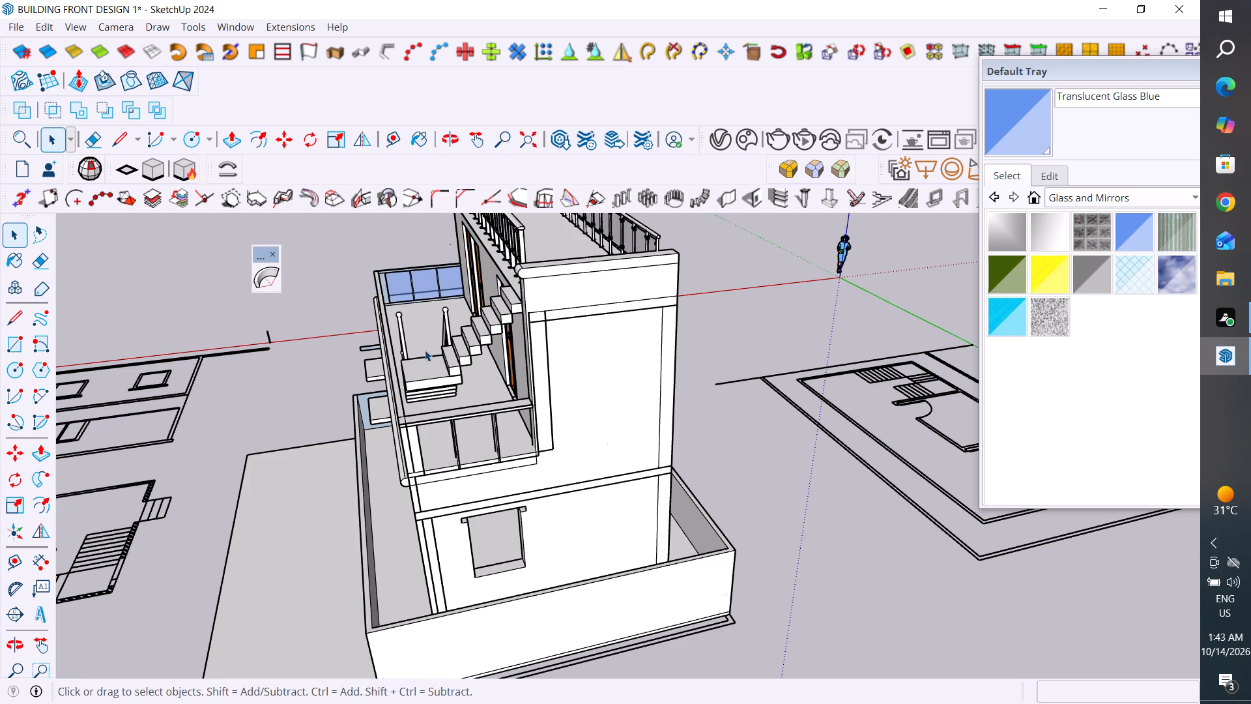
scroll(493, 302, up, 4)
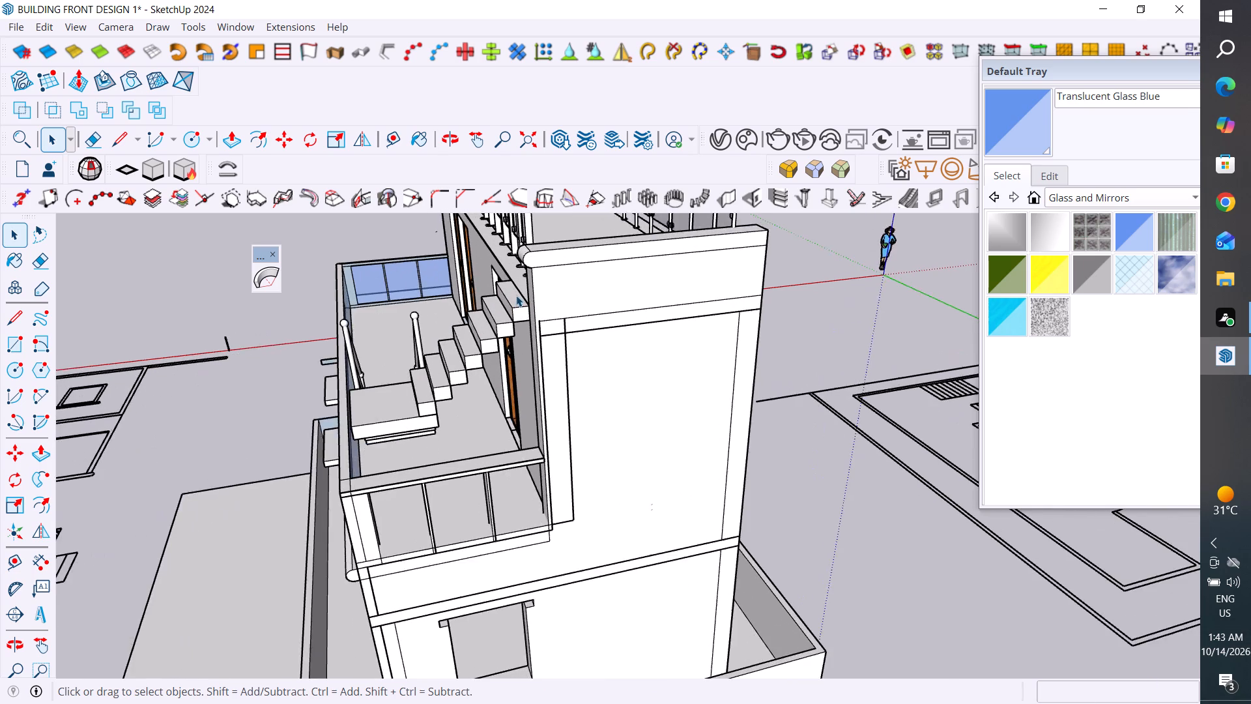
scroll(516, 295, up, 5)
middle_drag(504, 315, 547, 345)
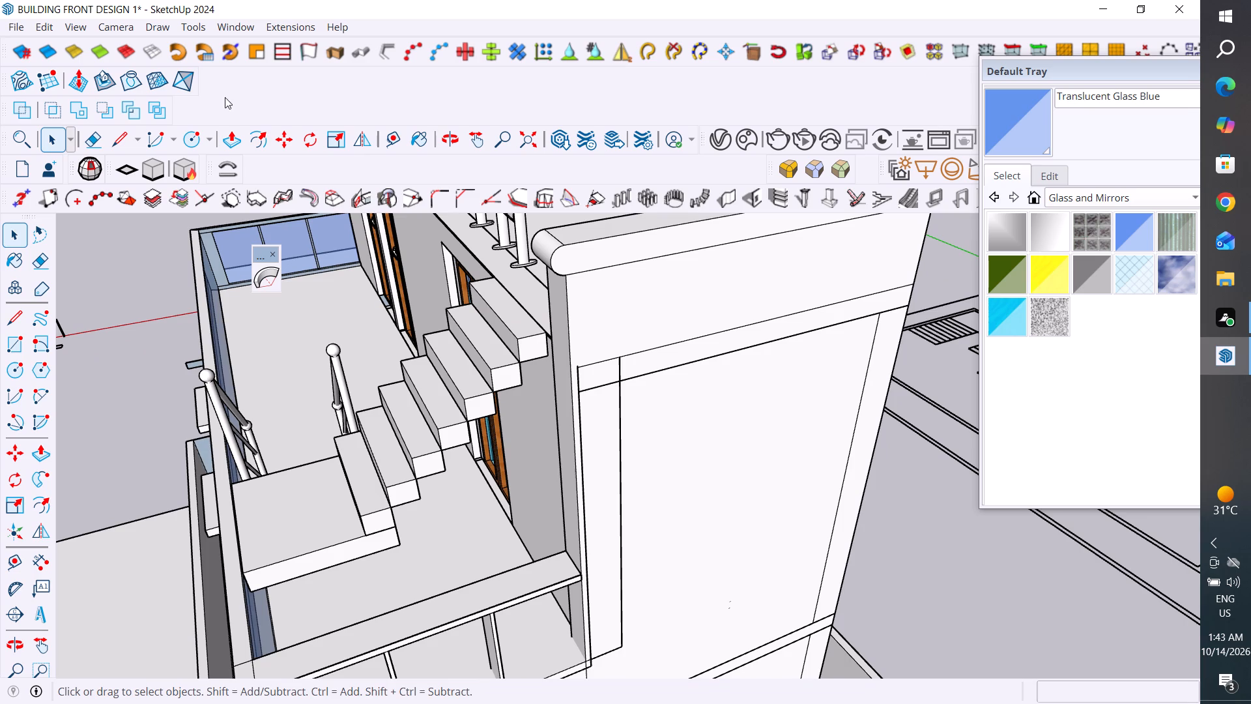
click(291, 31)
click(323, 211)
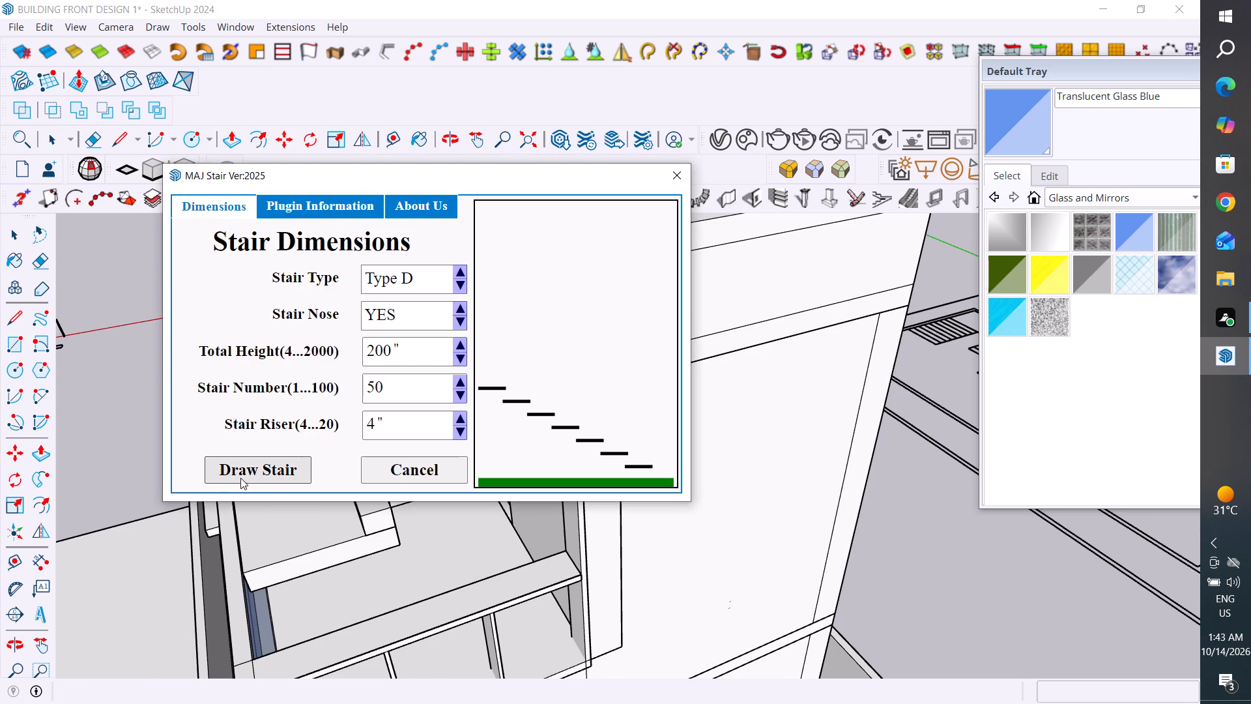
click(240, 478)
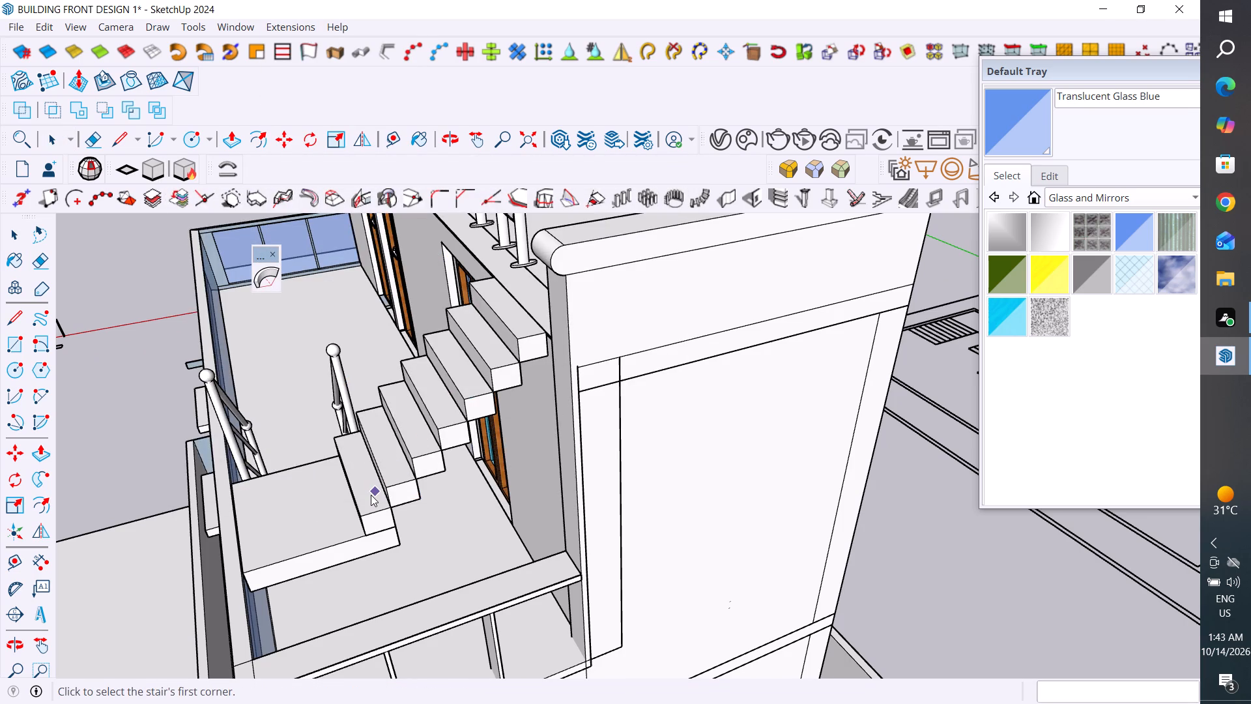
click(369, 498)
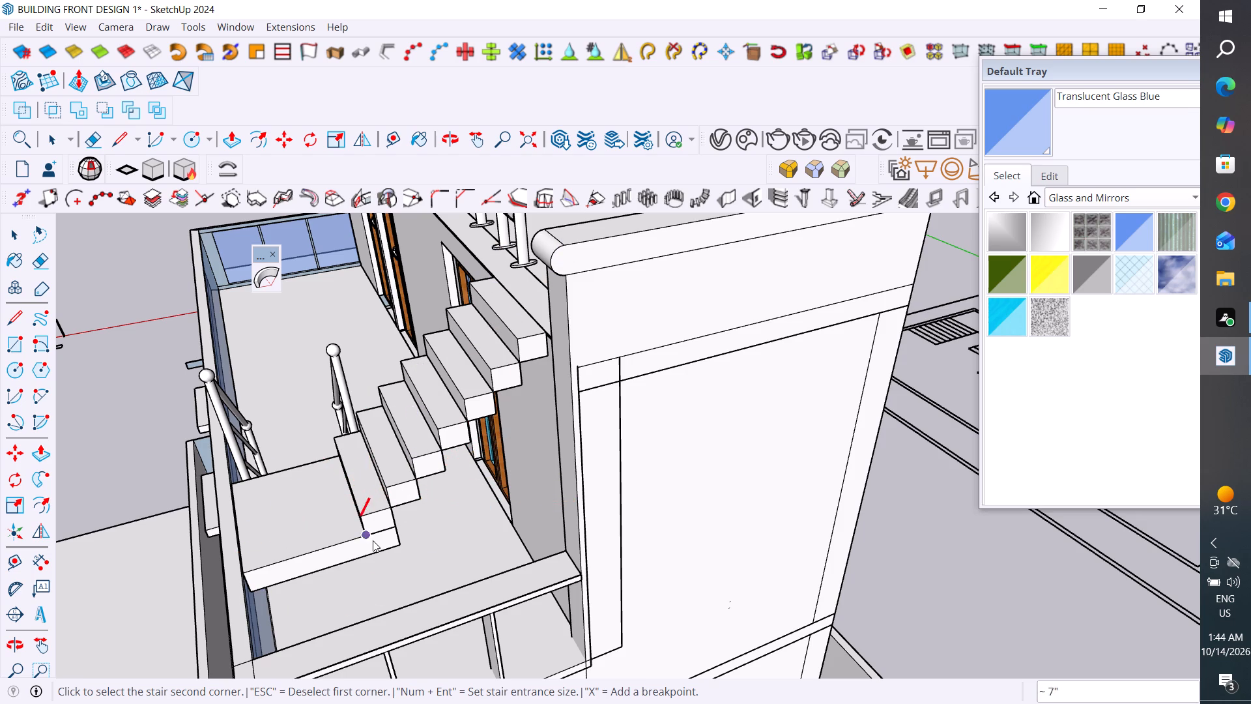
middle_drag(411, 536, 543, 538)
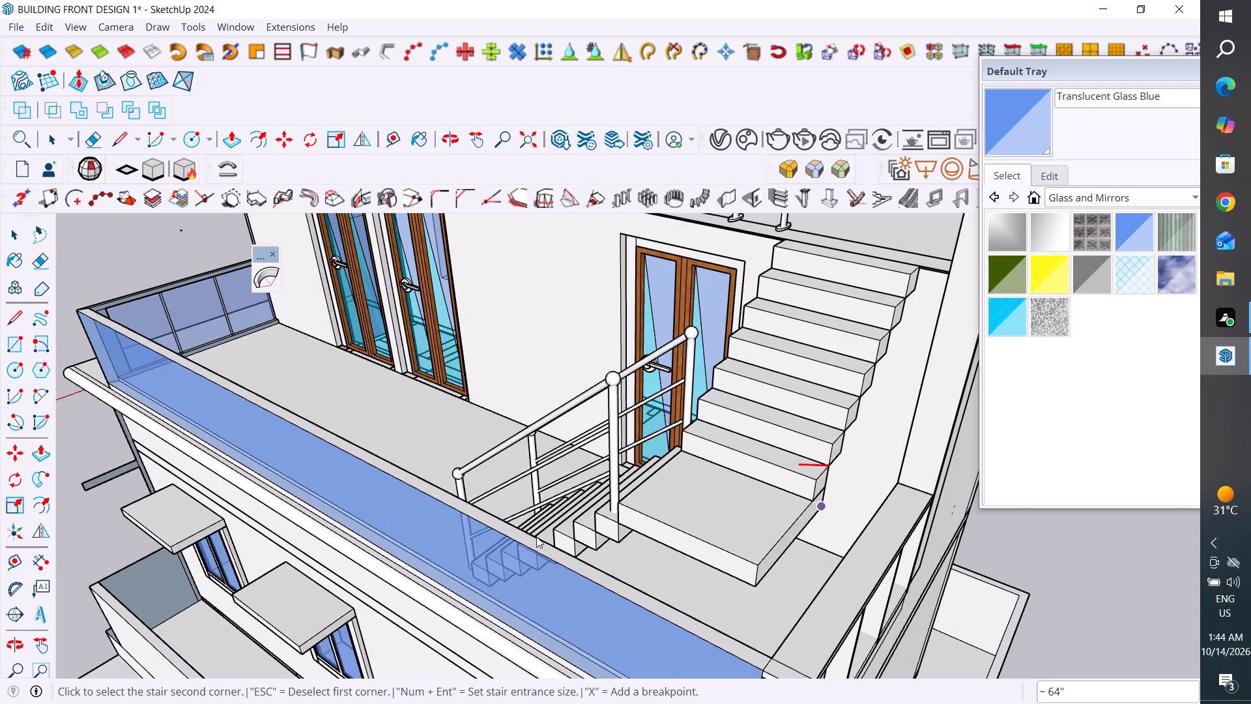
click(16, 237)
Copy the lower flight's rail nearest the glass parapet about 132" along the green axis, clear of the building's side.
scroll(573, 395, down, 3)
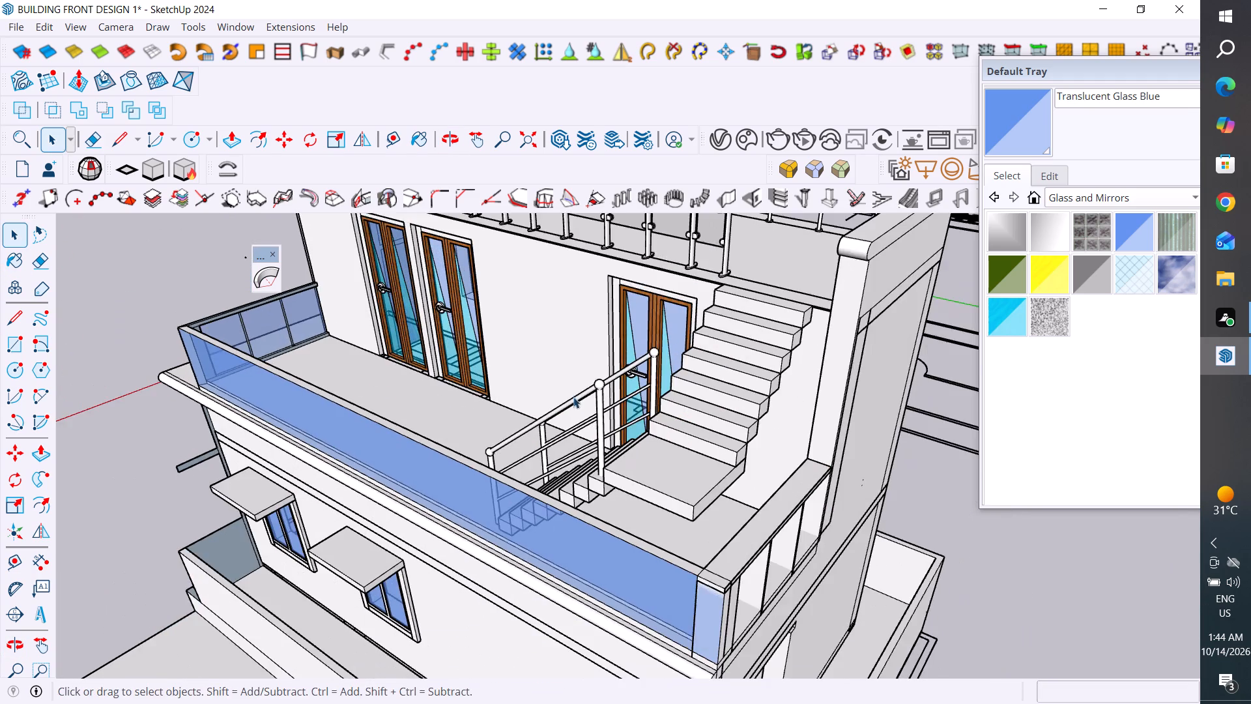
middle_drag(603, 422, 798, 472)
scroll(510, 408, down, 5)
middle_drag(705, 487, 872, 563)
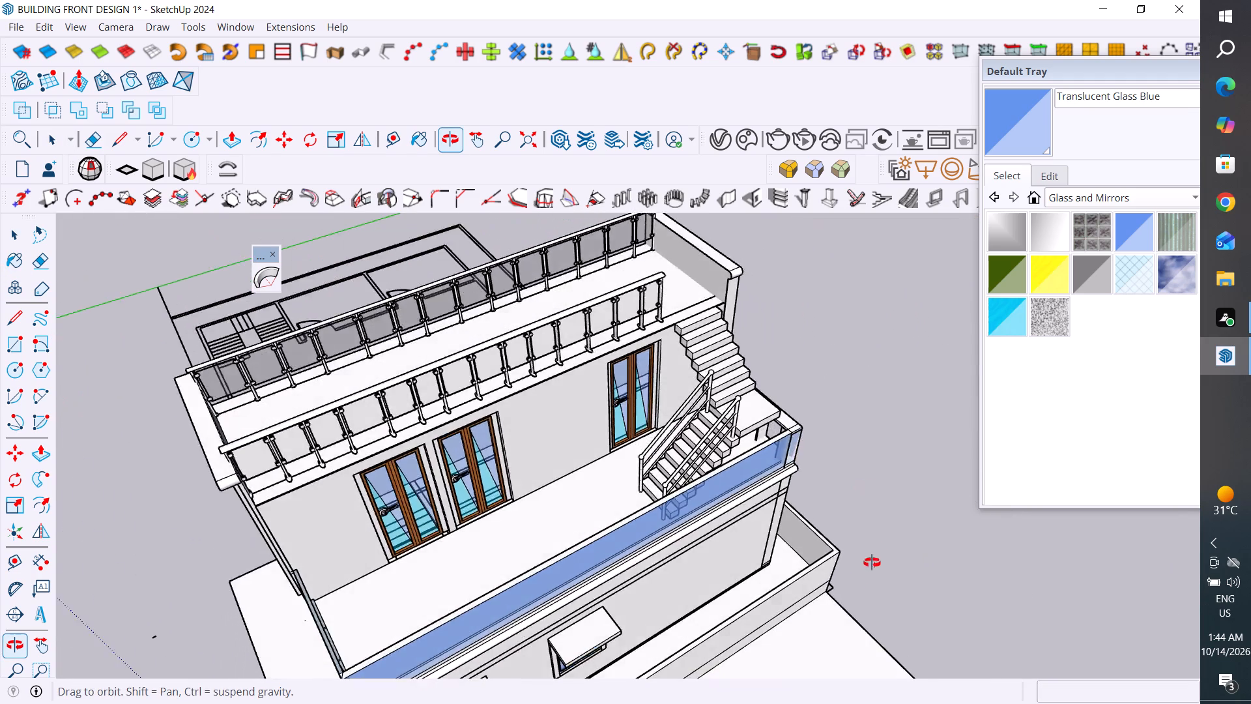
middle_drag(872, 563, 817, 619)
scroll(675, 527, up, 3)
click(681, 506)
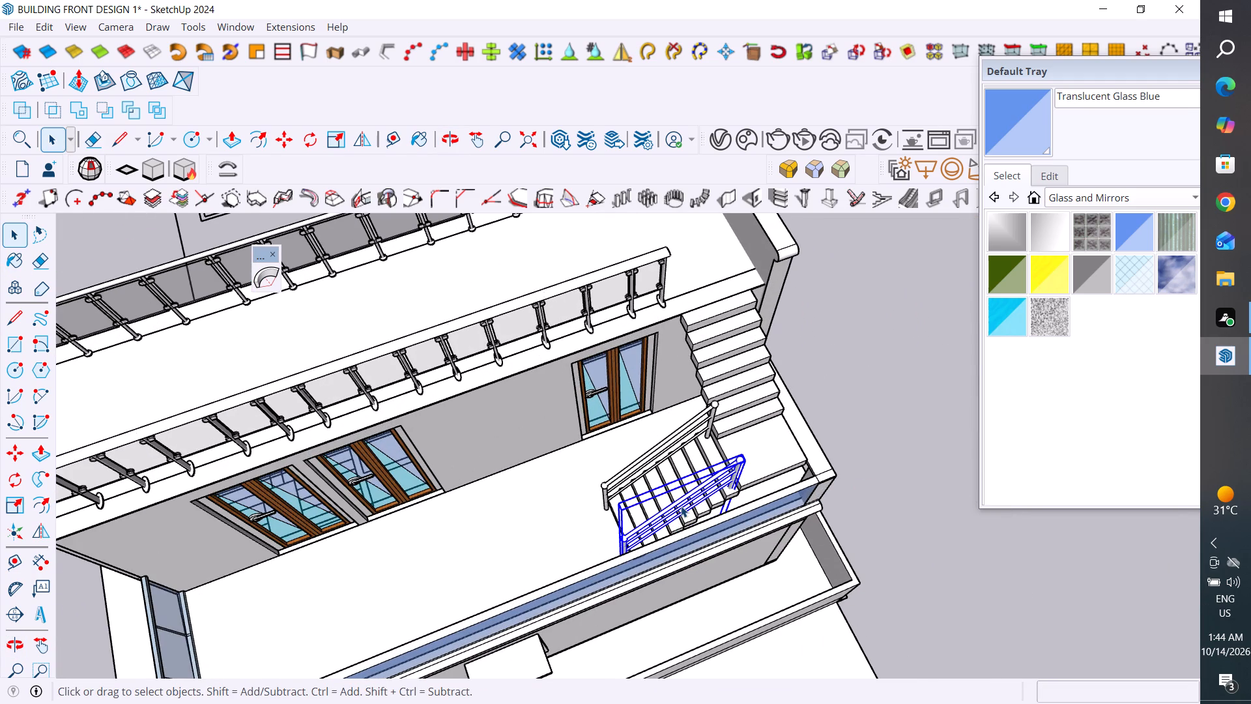
key(m)
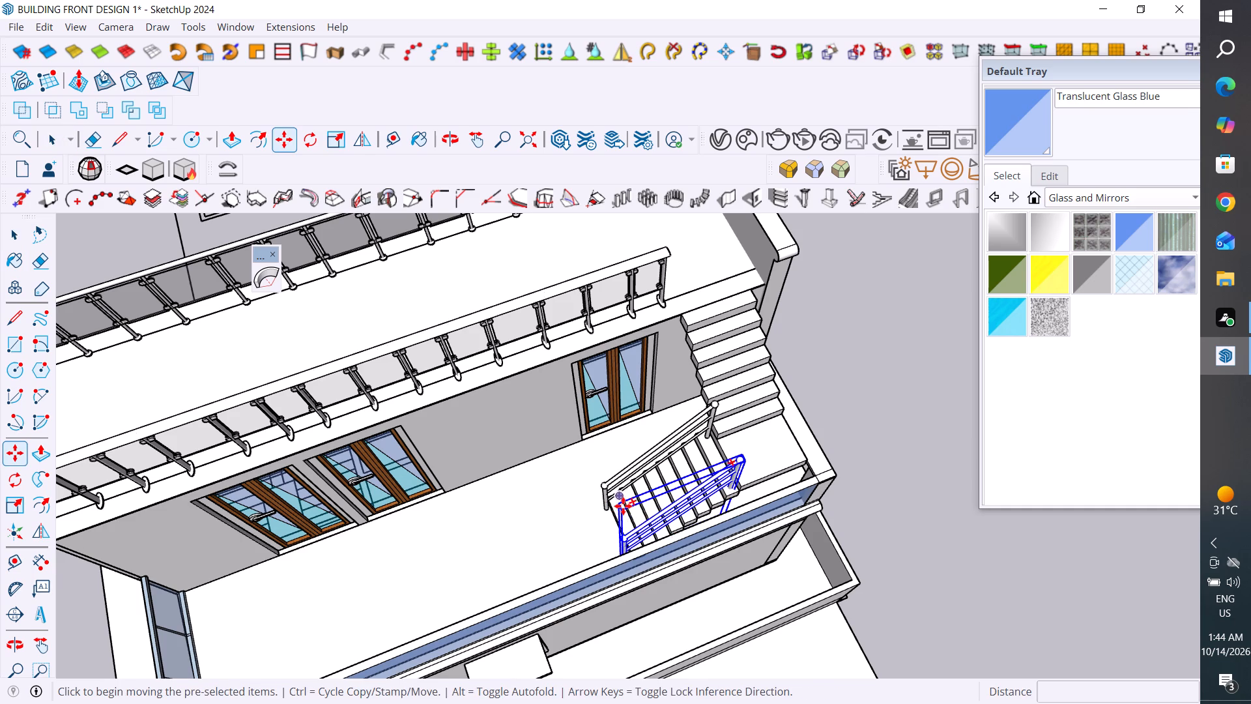
ctrl+click(623, 506)
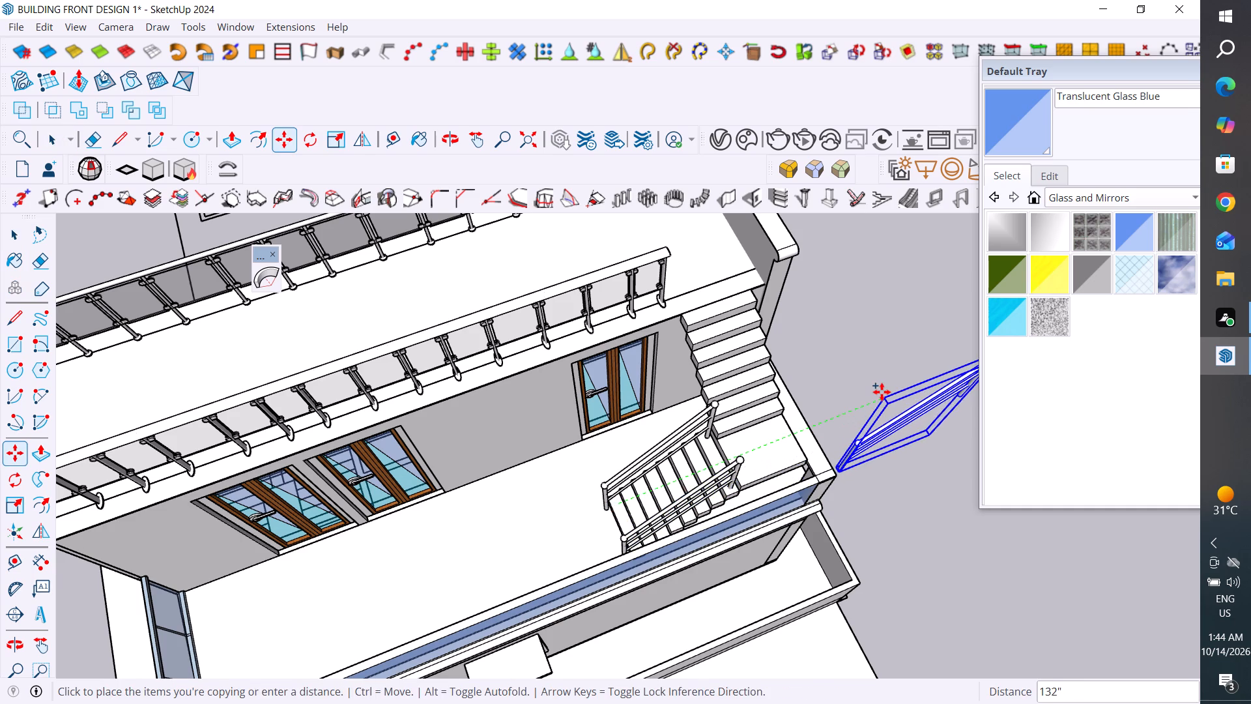
click(882, 392)
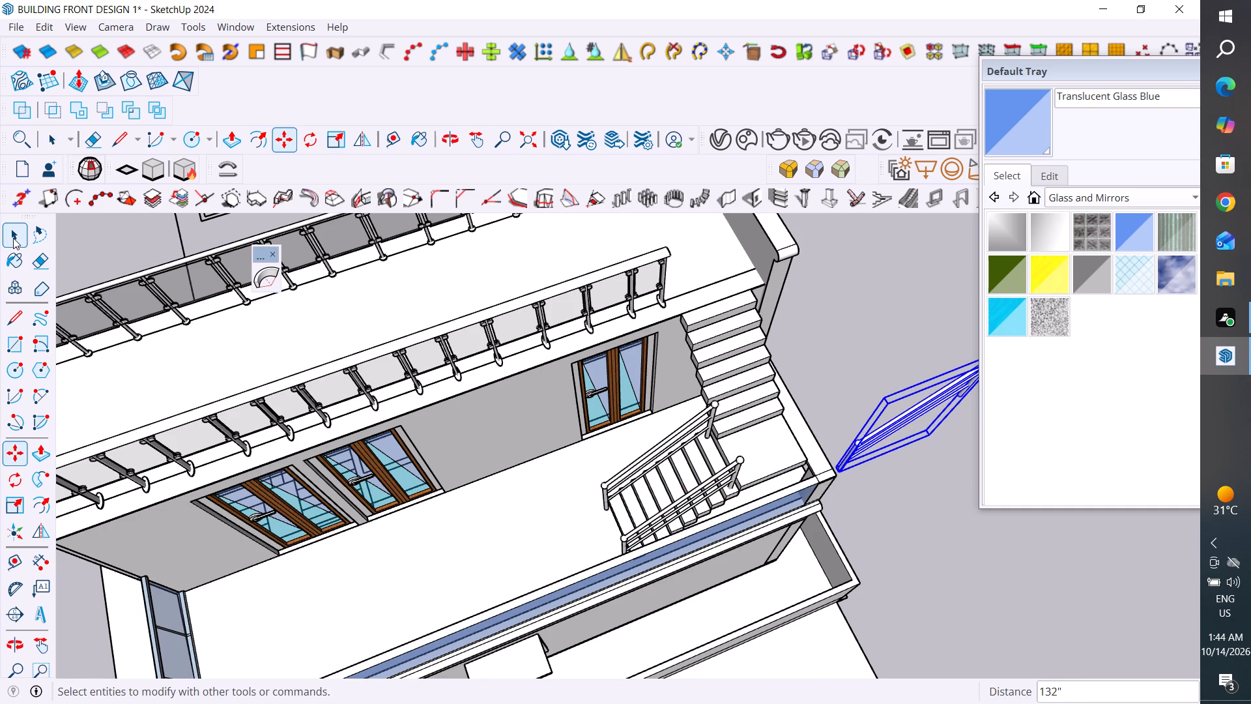
click(13, 238)
Rotate the copied rail beside the building 90° about the vertical axis.
scroll(40, 330, down, 5)
scroll(164, 359, down, 4)
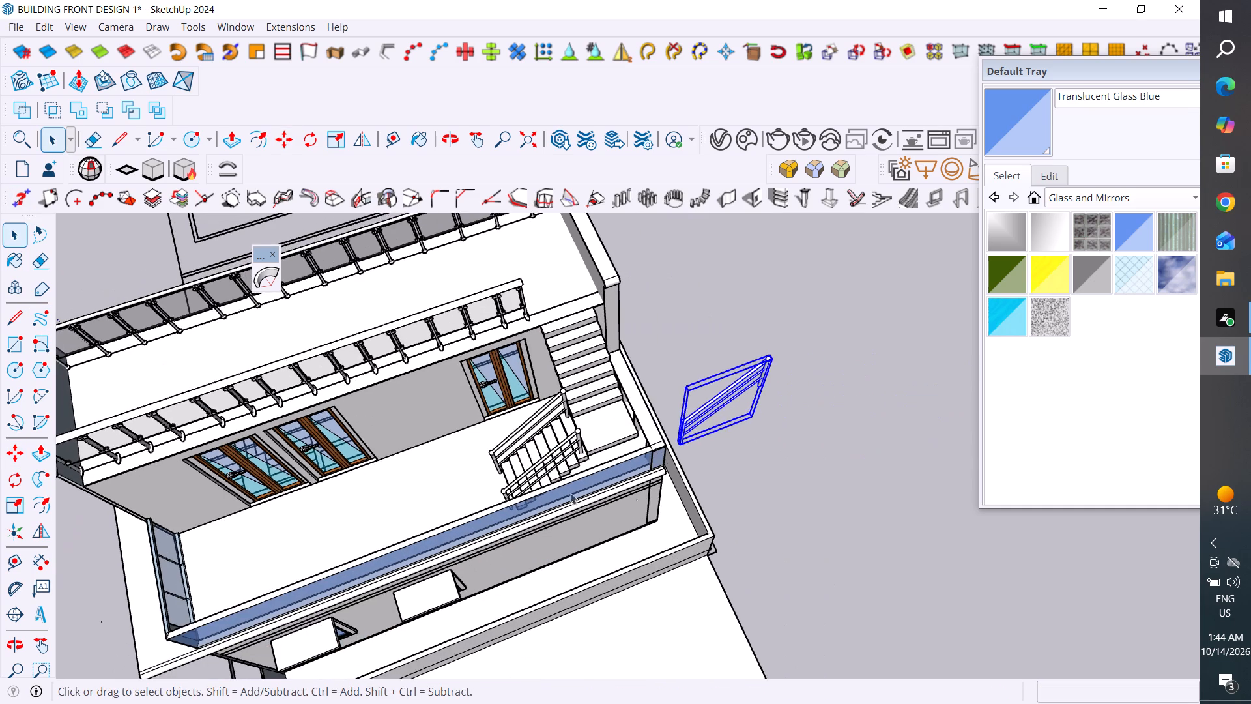
middle_drag(646, 478, 506, 302)
click(784, 460)
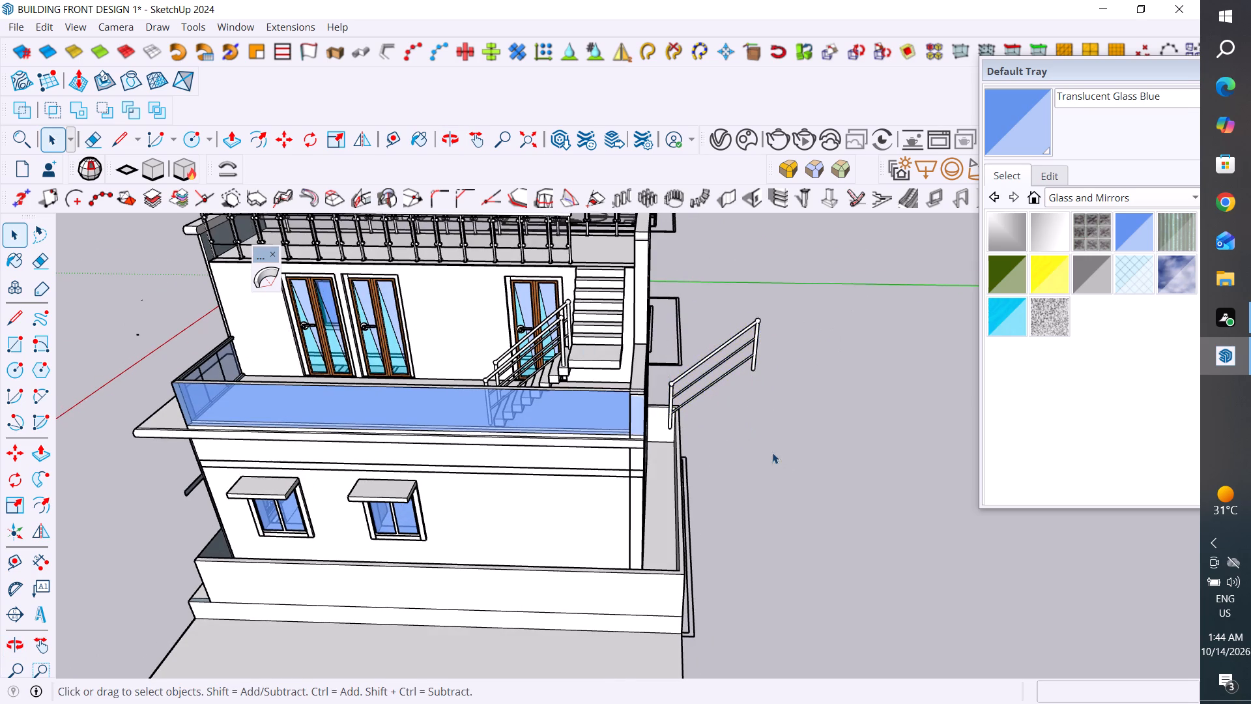
scroll(762, 420, up, 3)
click(598, 416)
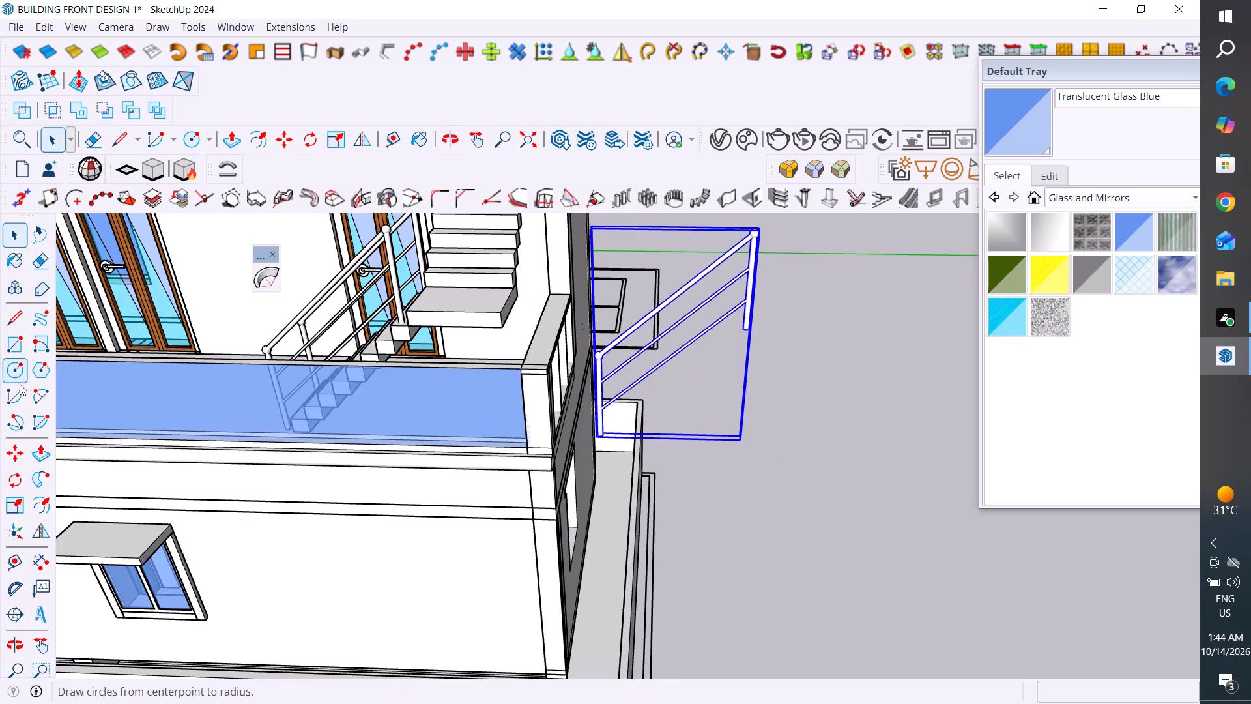
click(20, 480)
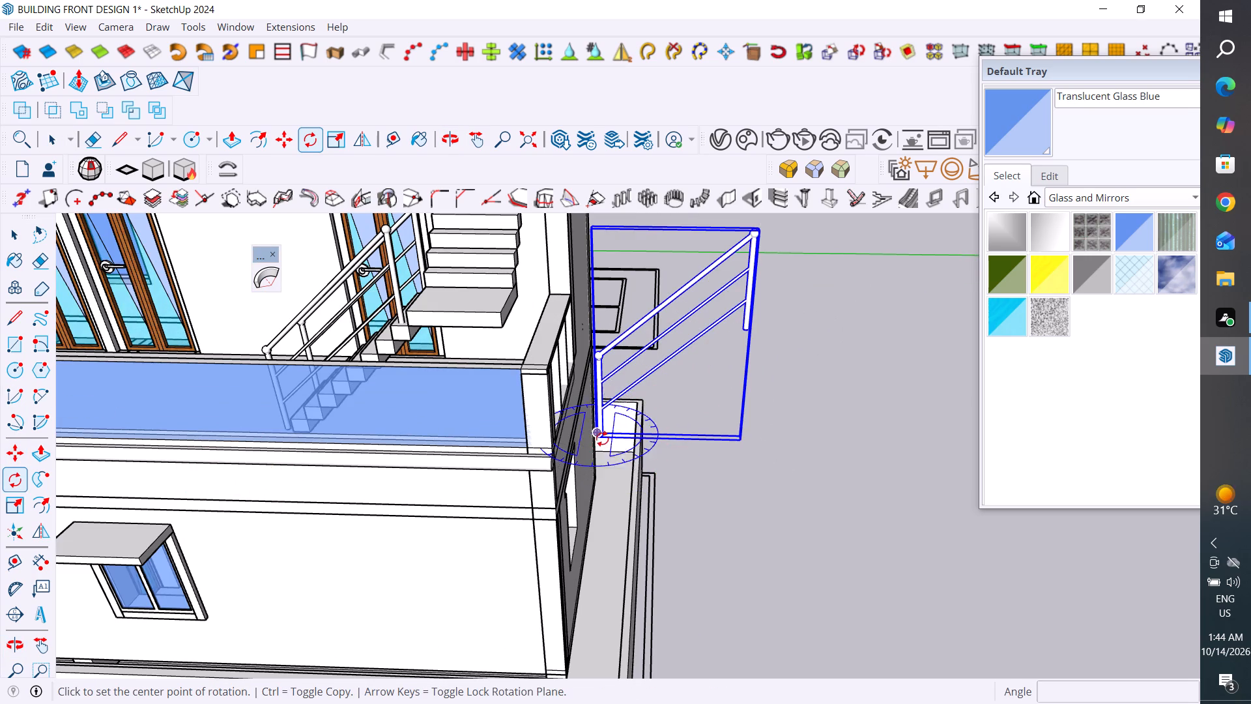
click(748, 336)
click(939, 344)
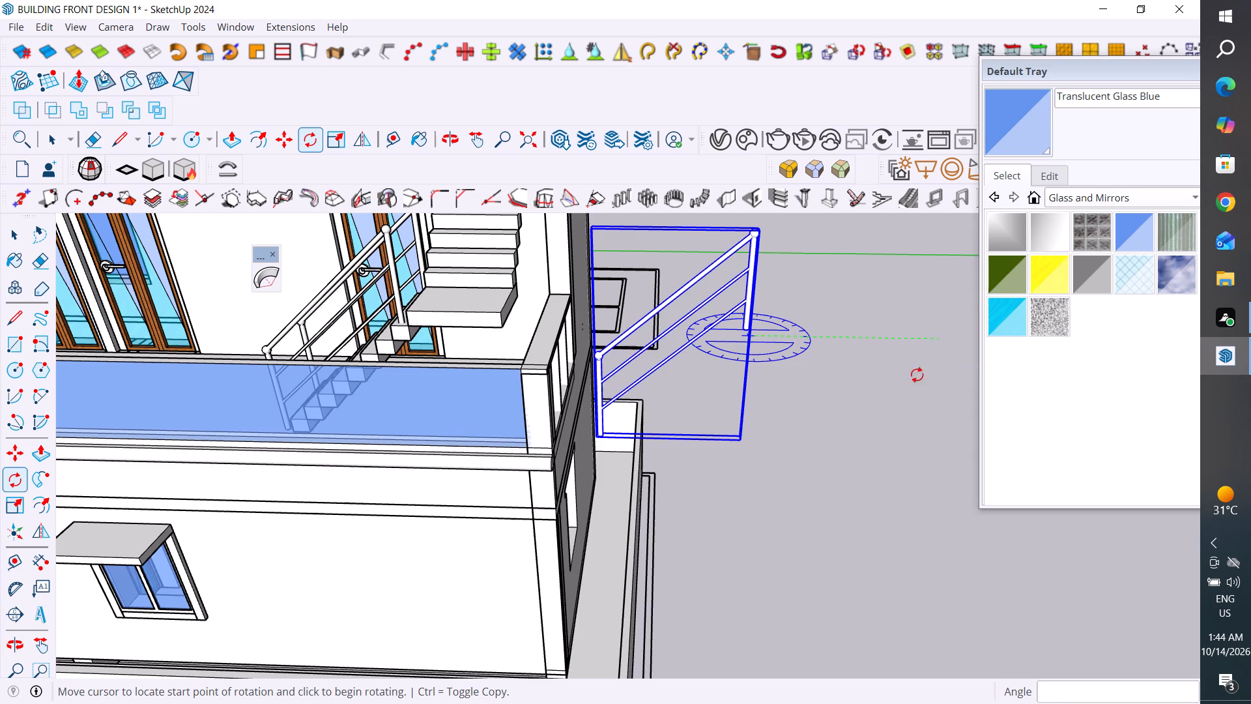
click(766, 440)
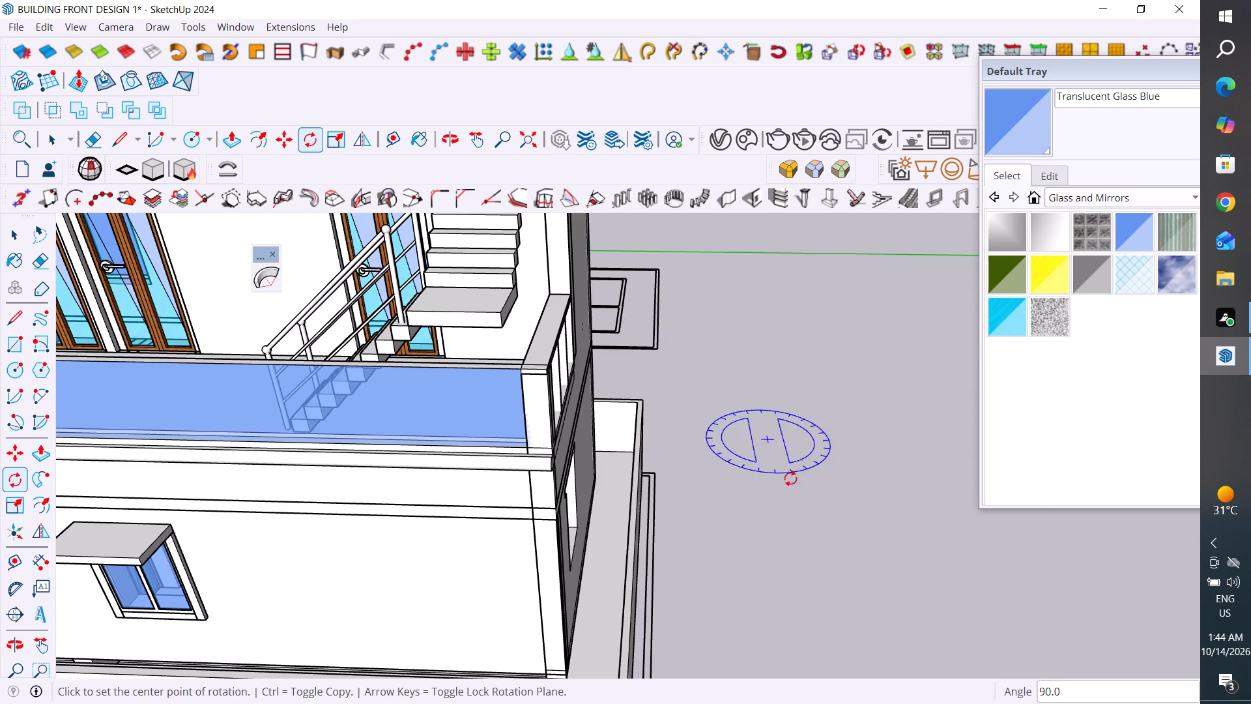
Rotate the copied rail 180° about the vertical axis at the base of its lower pole.
scroll(790, 502, down, 6)
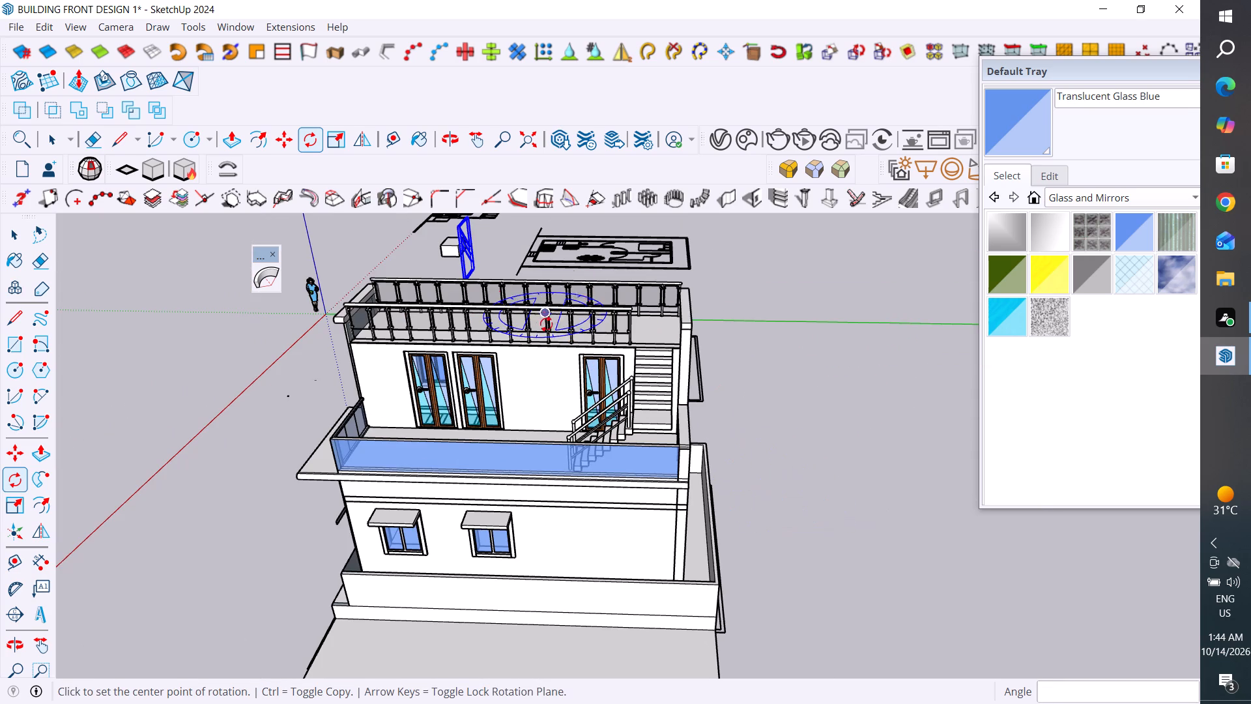
middle_drag(548, 320, 857, 383)
scroll(865, 384, down, 6)
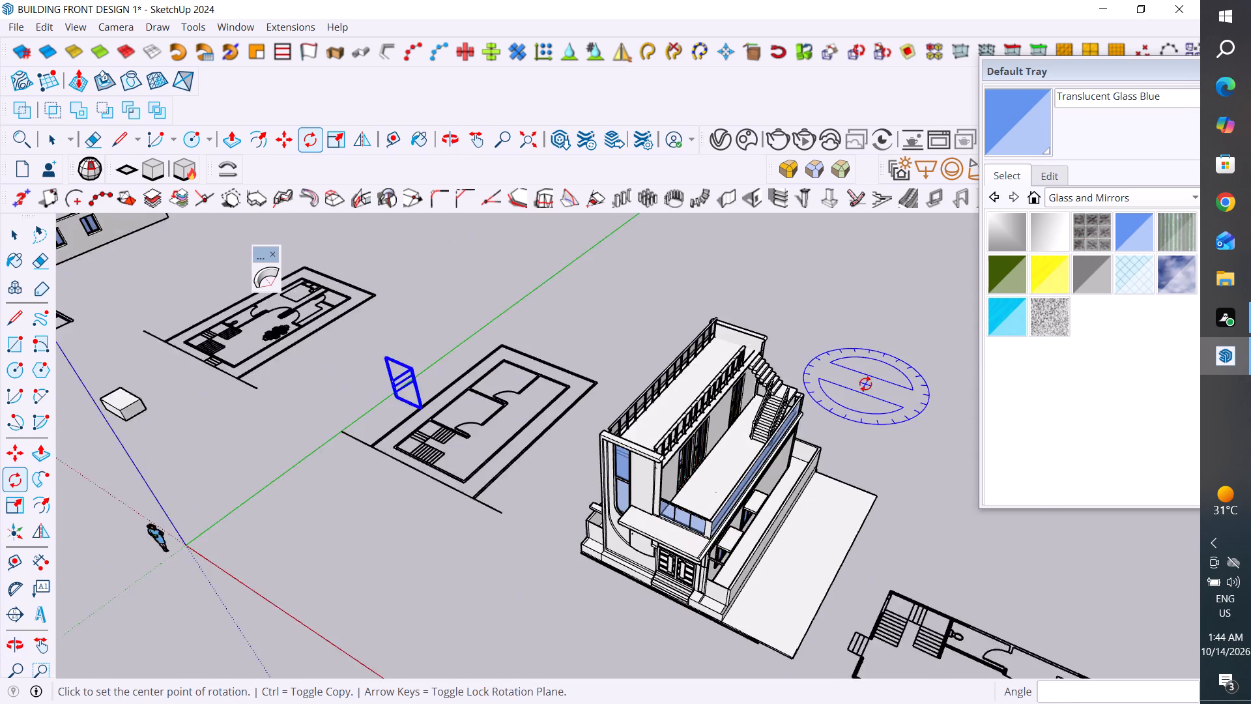
scroll(437, 415, up, 20)
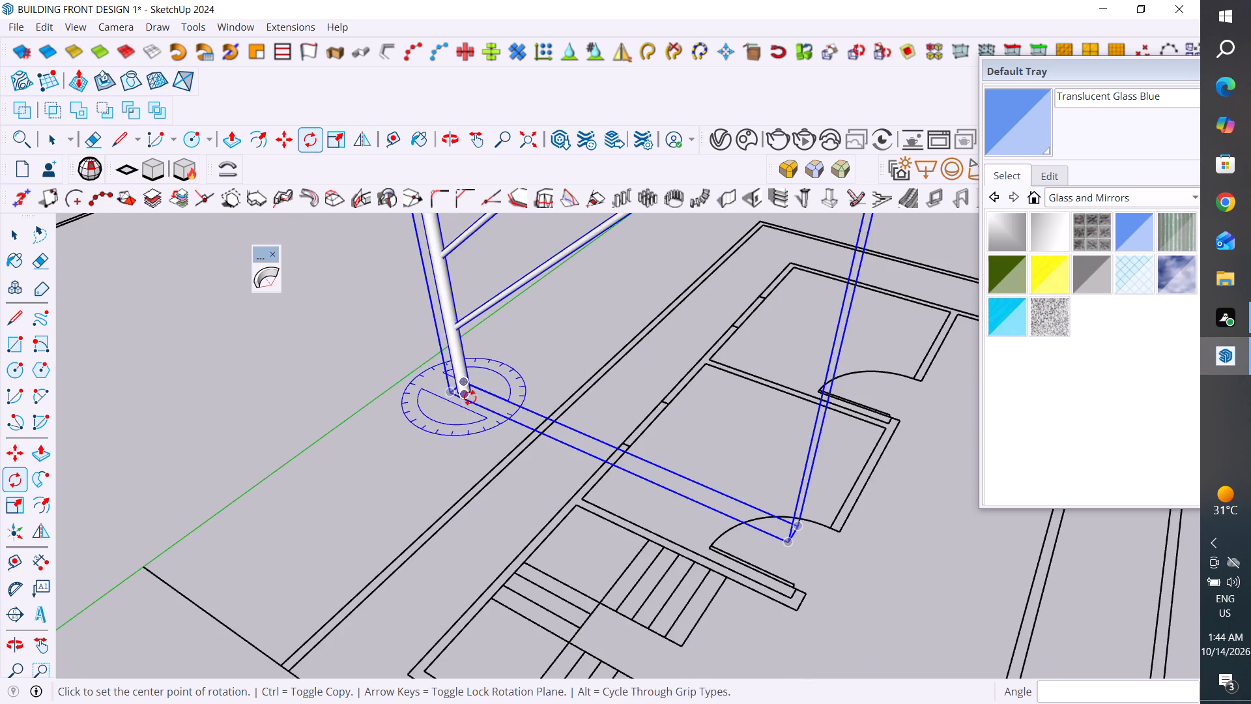
click(471, 395)
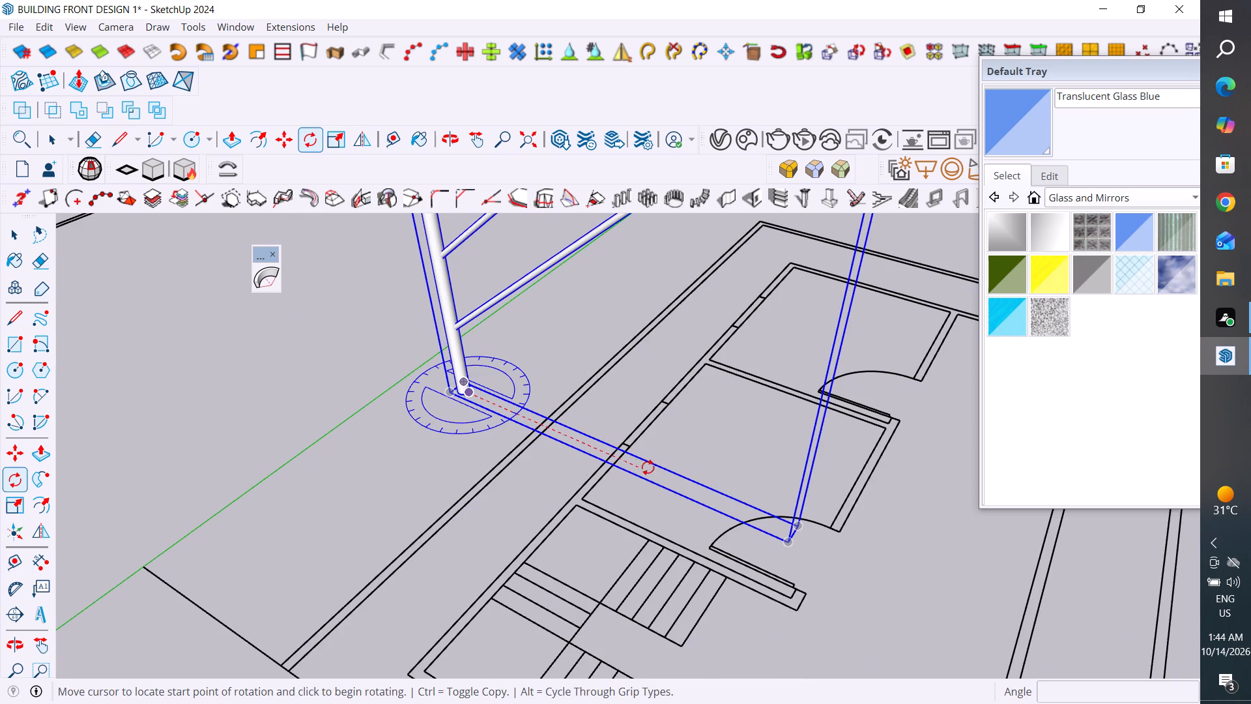
click(667, 481)
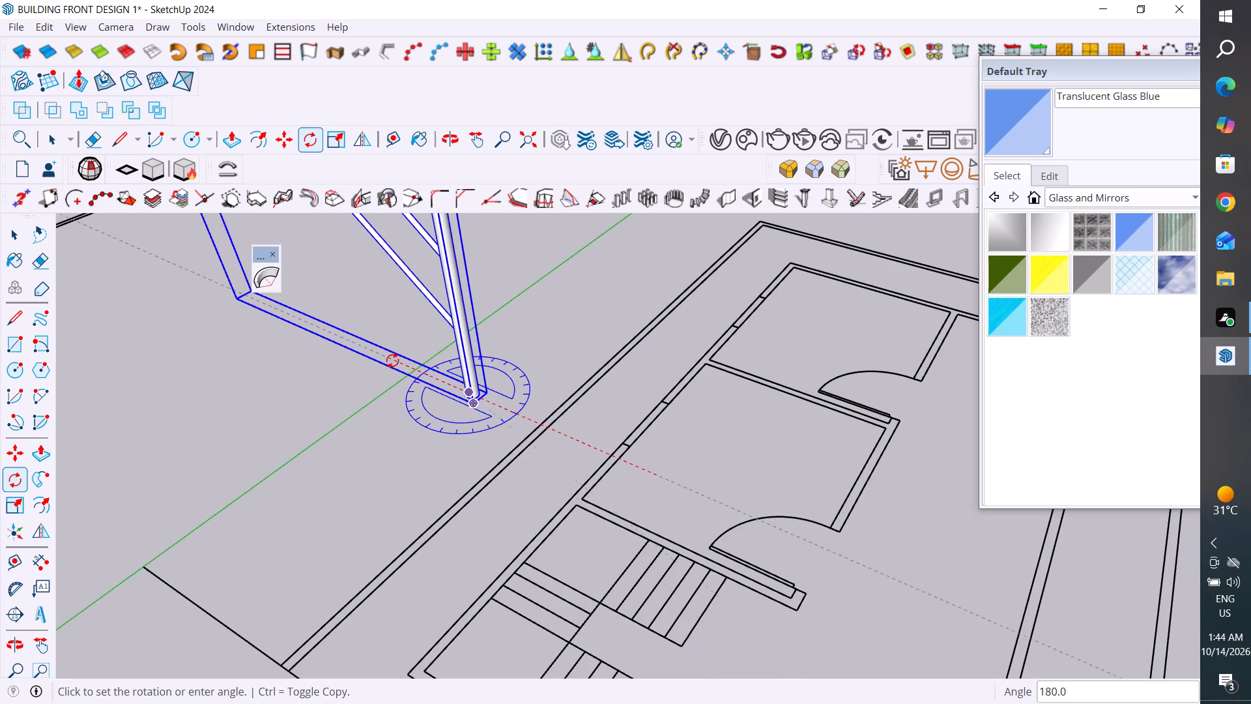
click(391, 369)
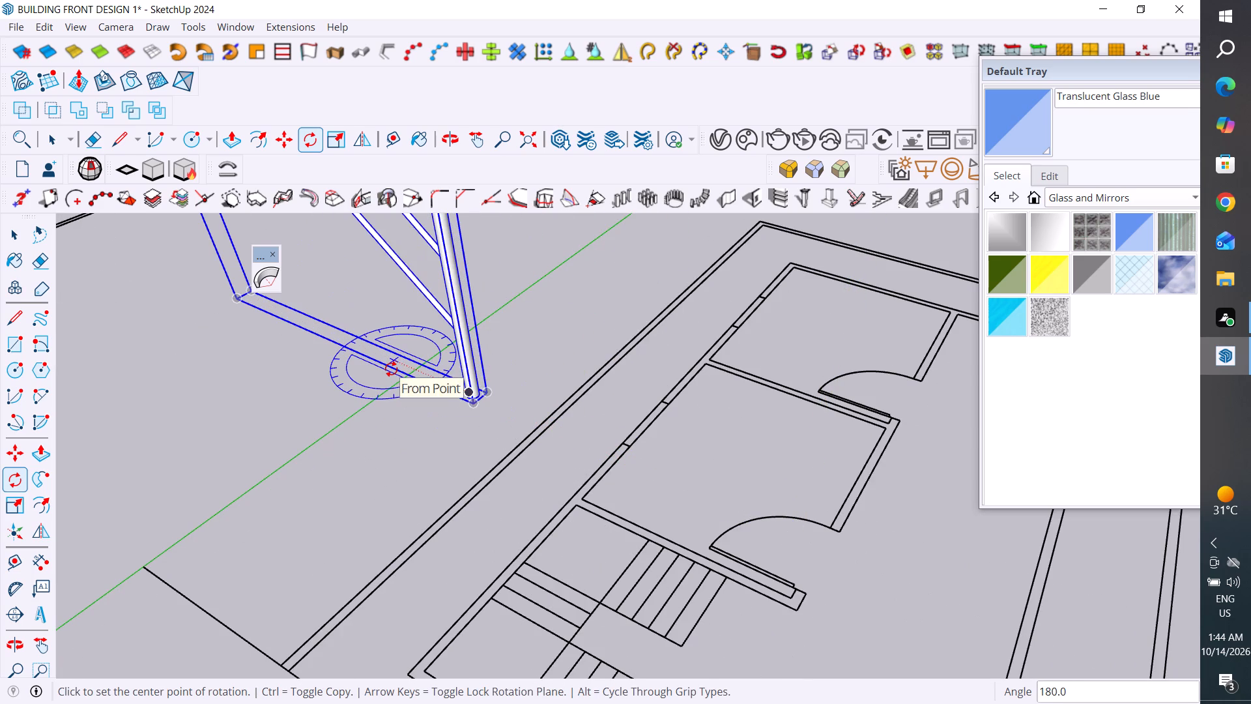
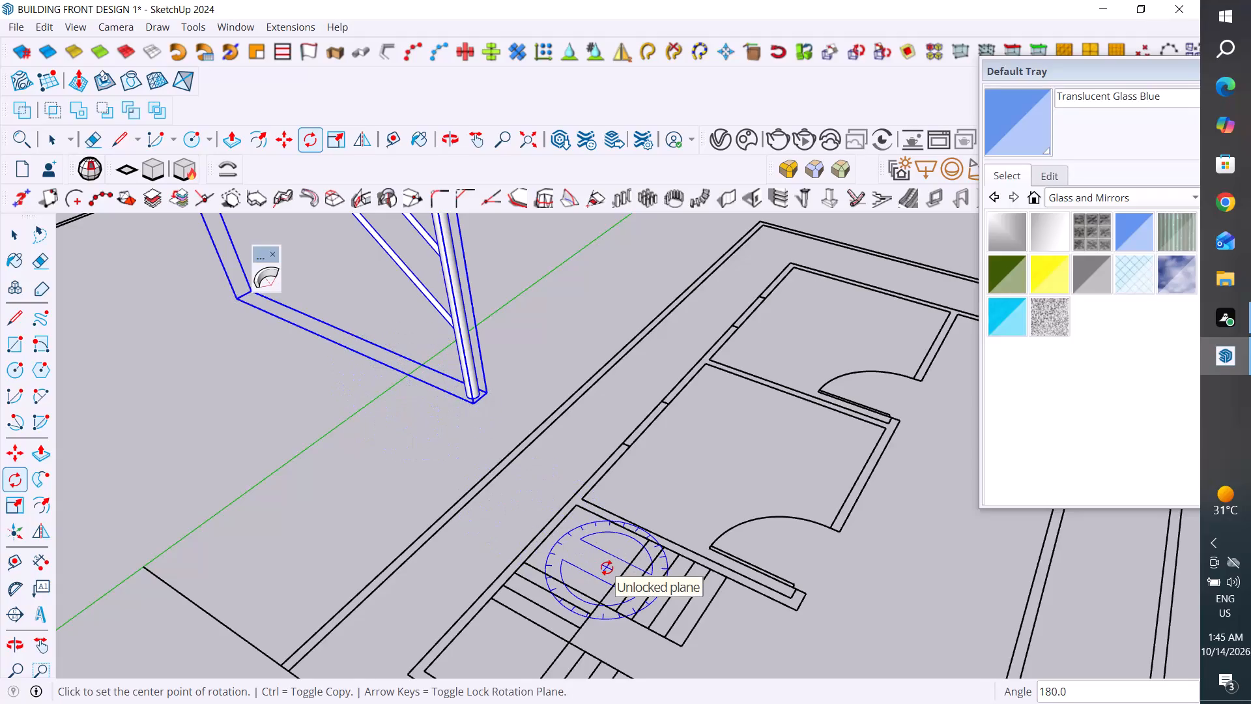
Move the sloped stair railing about 666" onto the building, placing its lower post on the upper flight's landing at the outer edge.
click(27, 239)
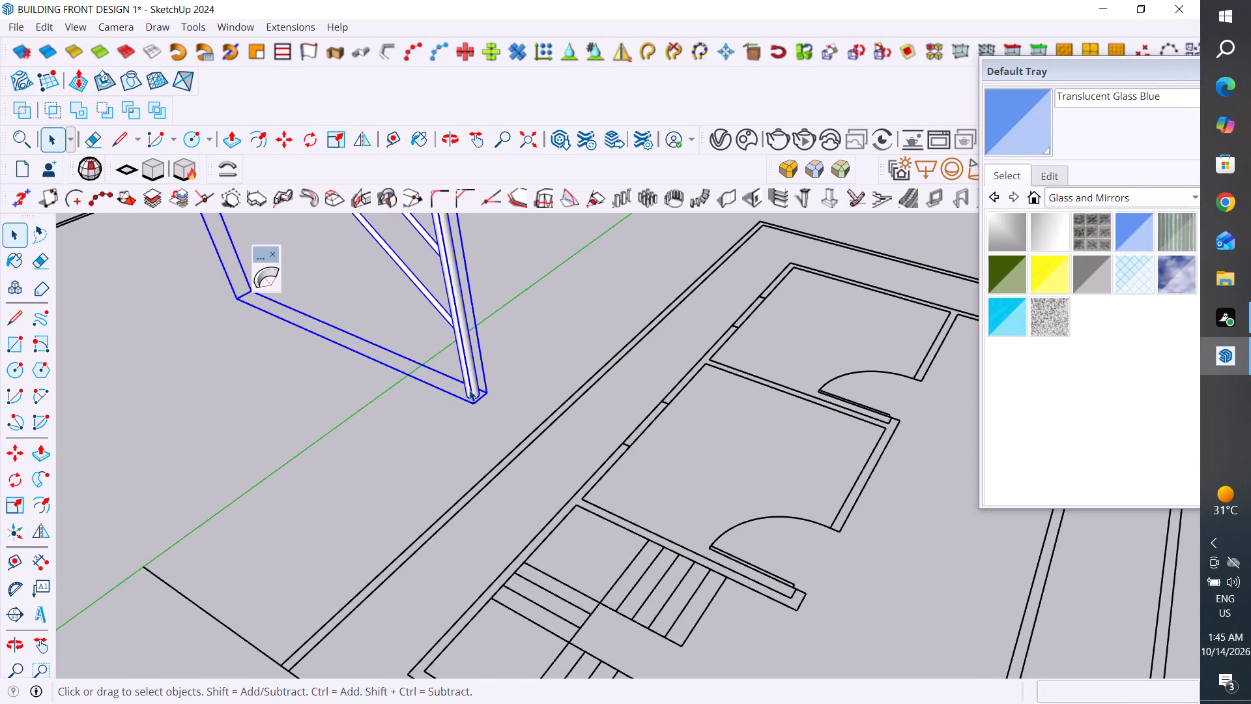
click(469, 390)
key(m)
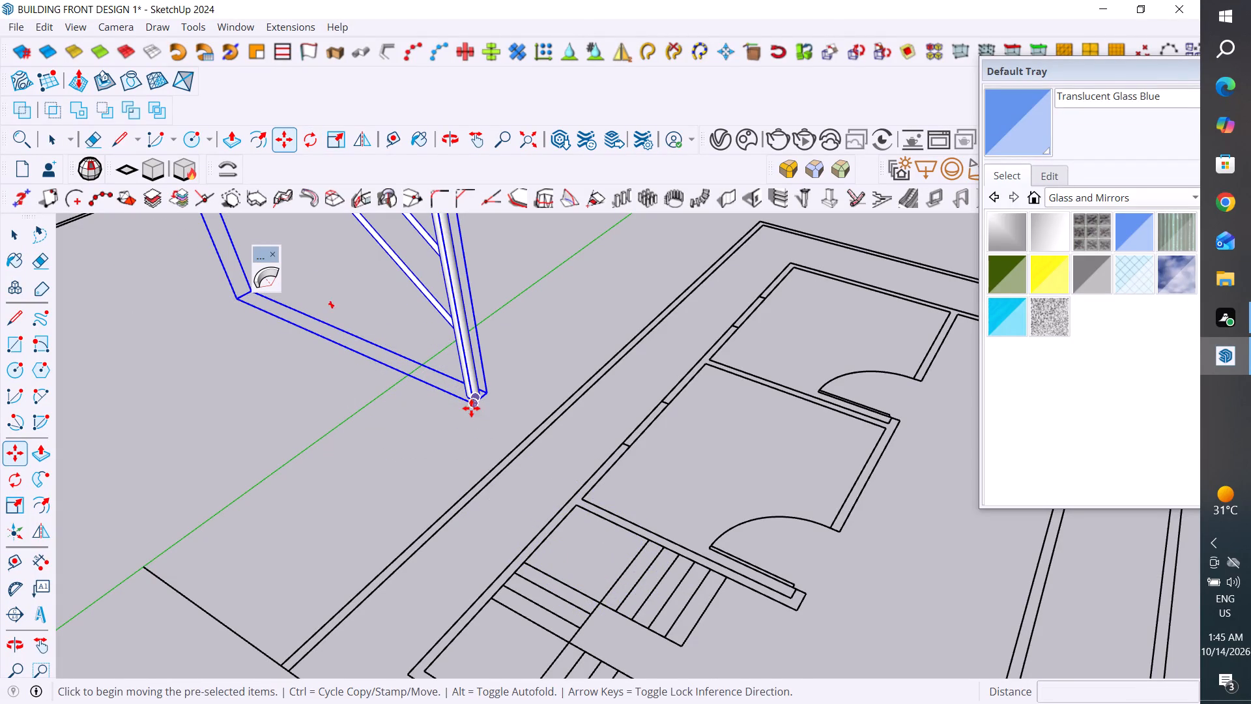
click(468, 407)
scroll(333, 580, down, 20)
scroll(333, 580, down, 6)
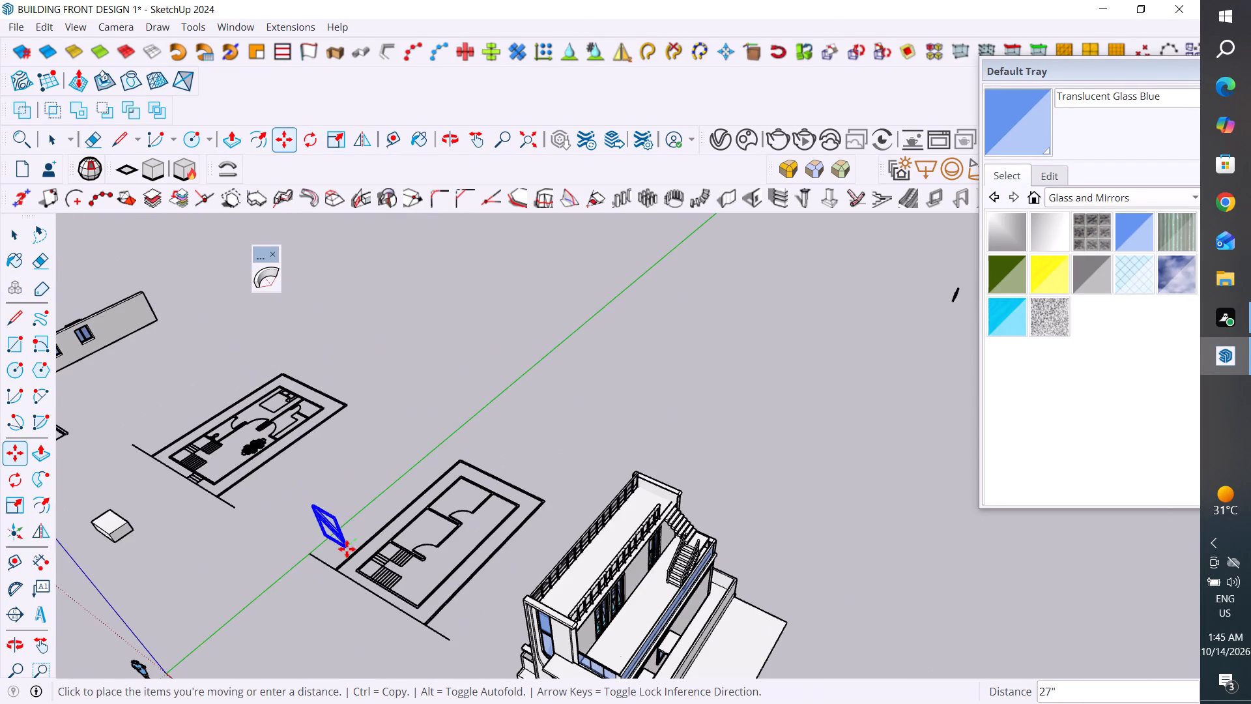
scroll(747, 552, up, 20)
scroll(747, 552, up, 1)
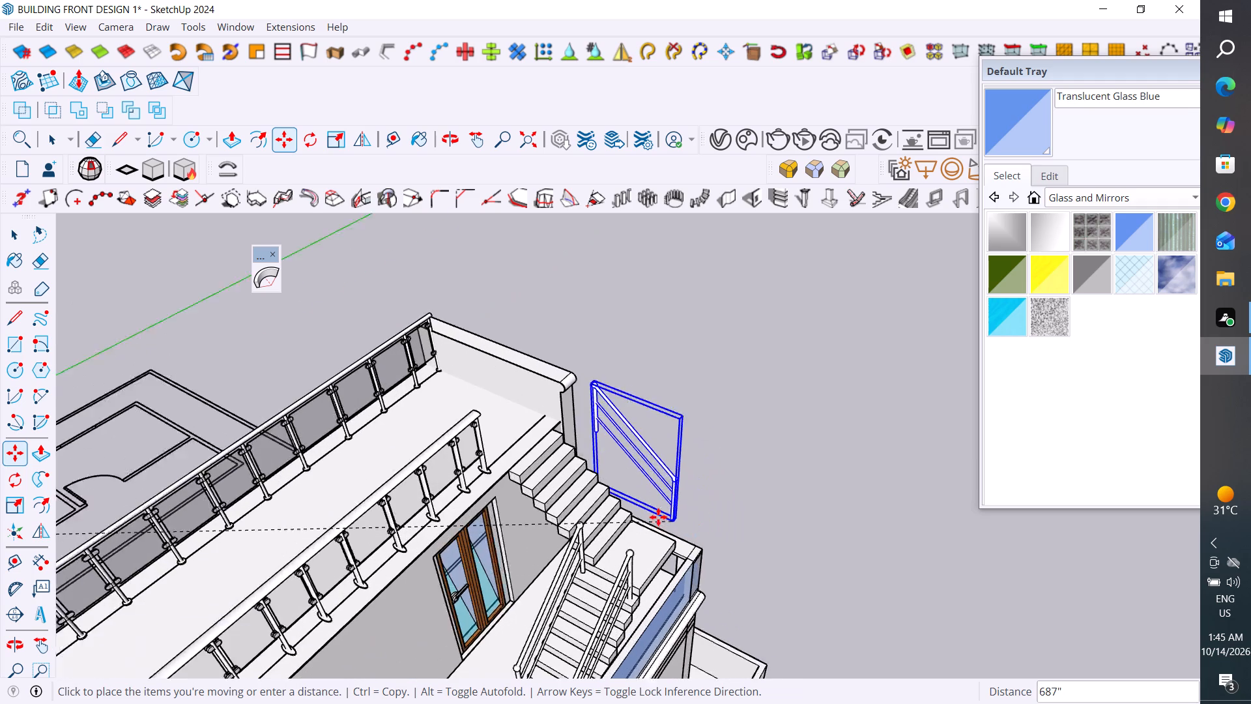
scroll(616, 514, up, 3)
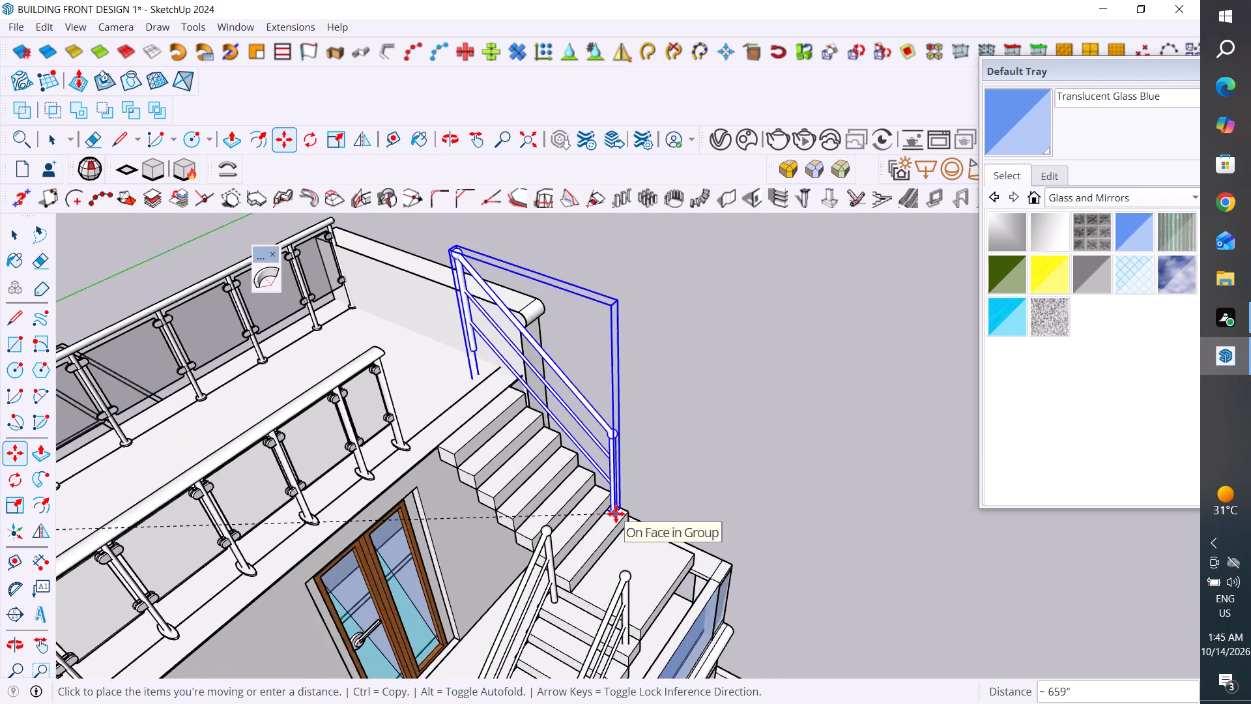
scroll(616, 514, up, 1)
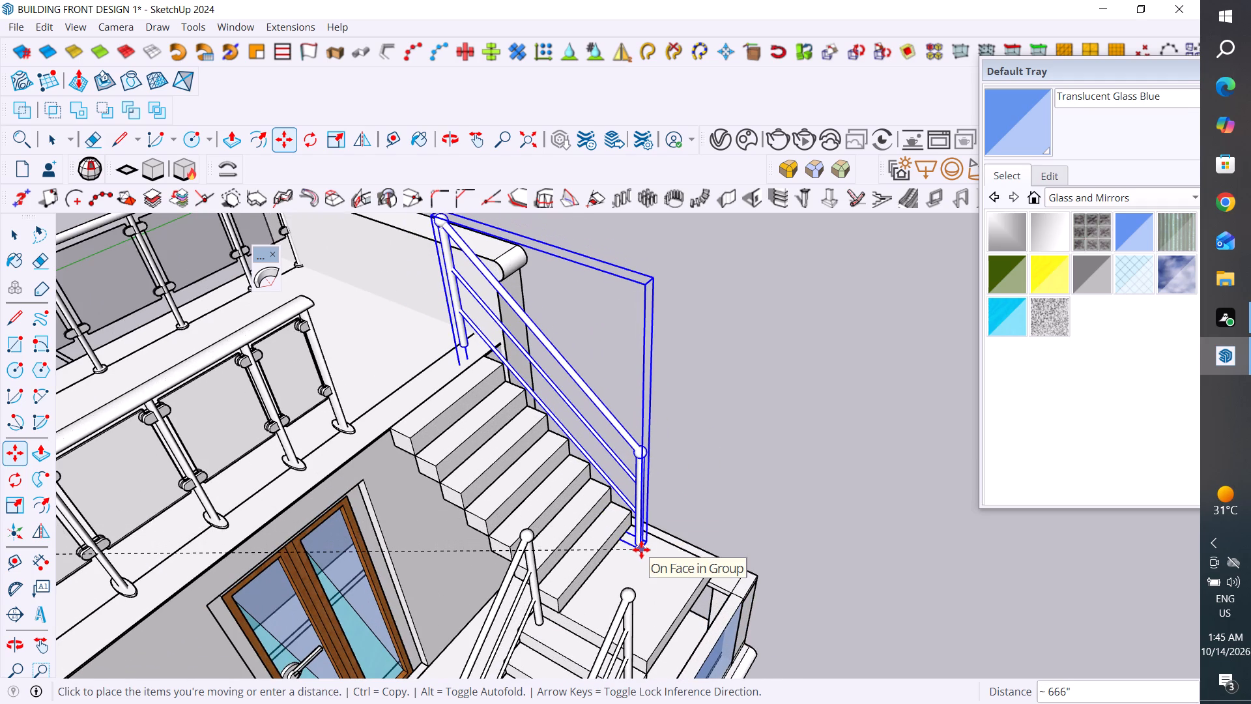
click(641, 550)
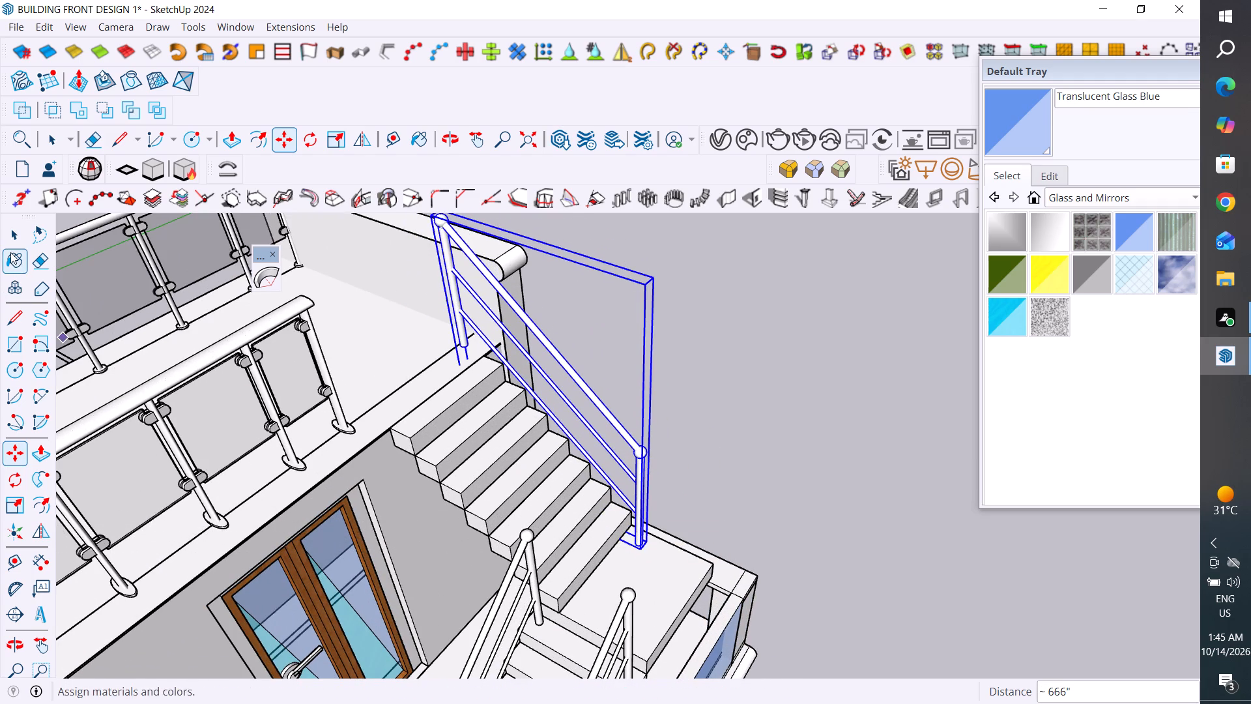
click(14, 227)
middle_drag(784, 390, 304, 371)
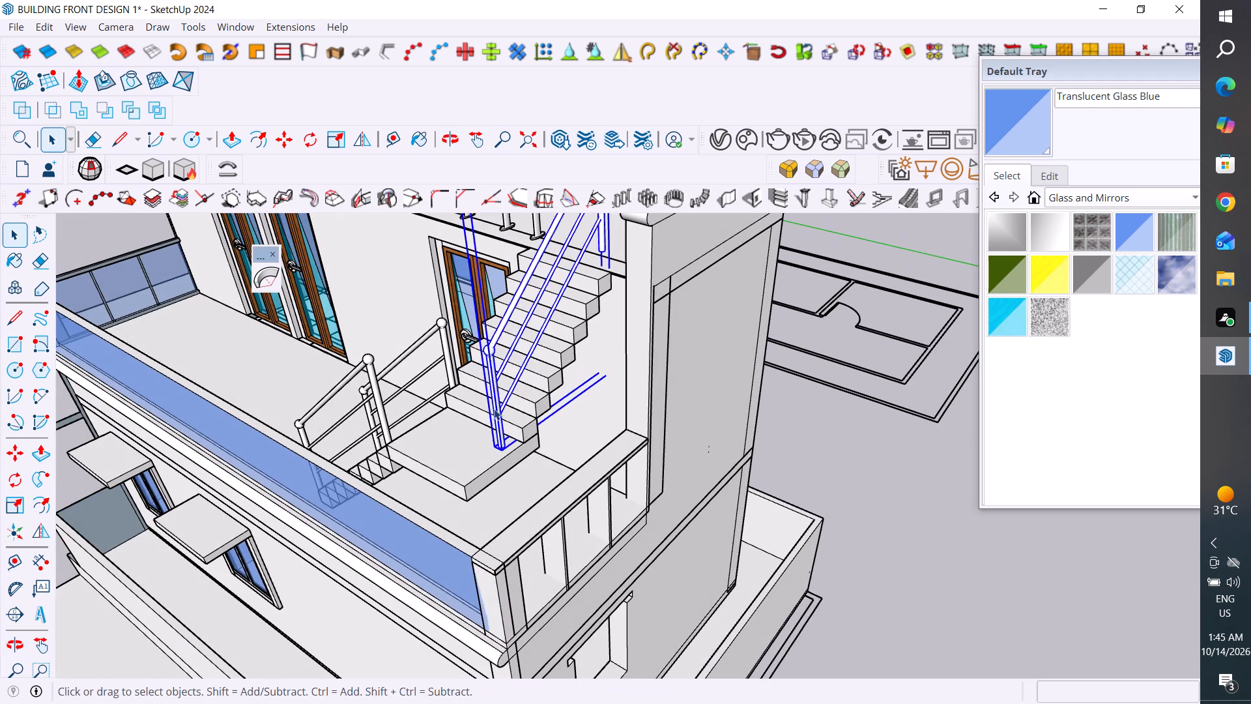
click(812, 446)
Examine the placed railing's fit along the upper stair flight from both sides of the building.
scroll(599, 316, up, 1)
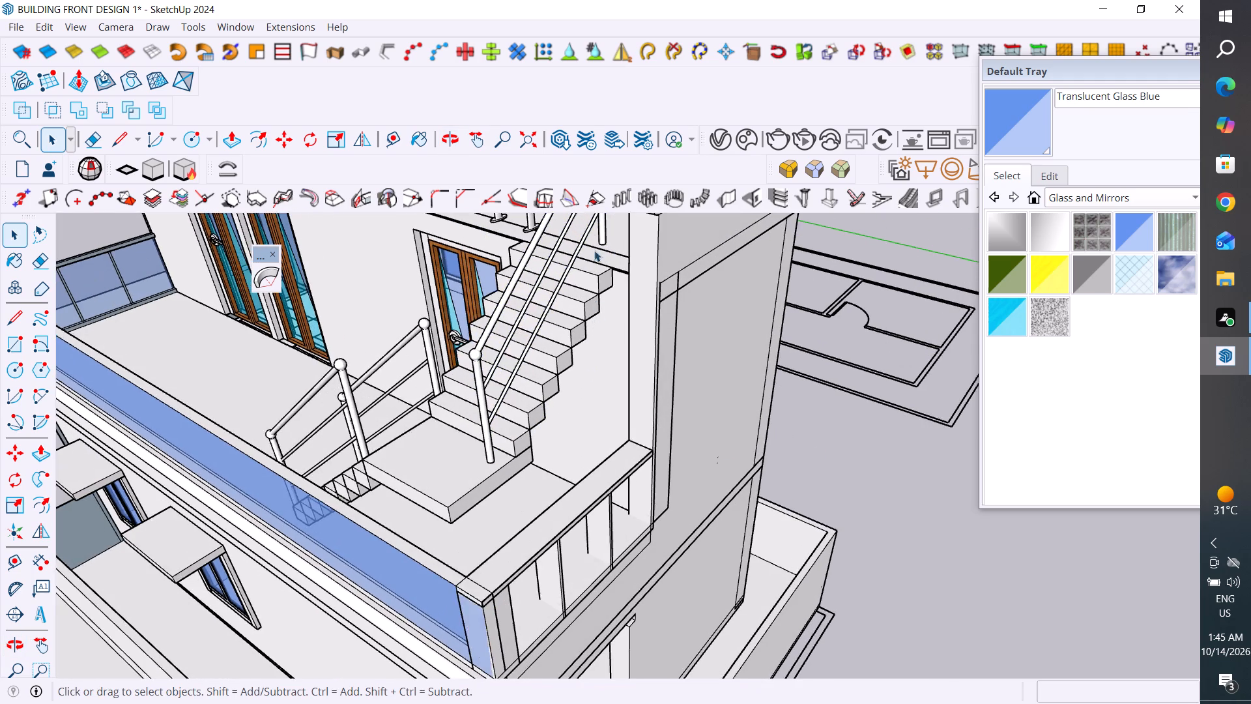
scroll(587, 227, down, 2)
middle_drag(611, 259, 601, 259)
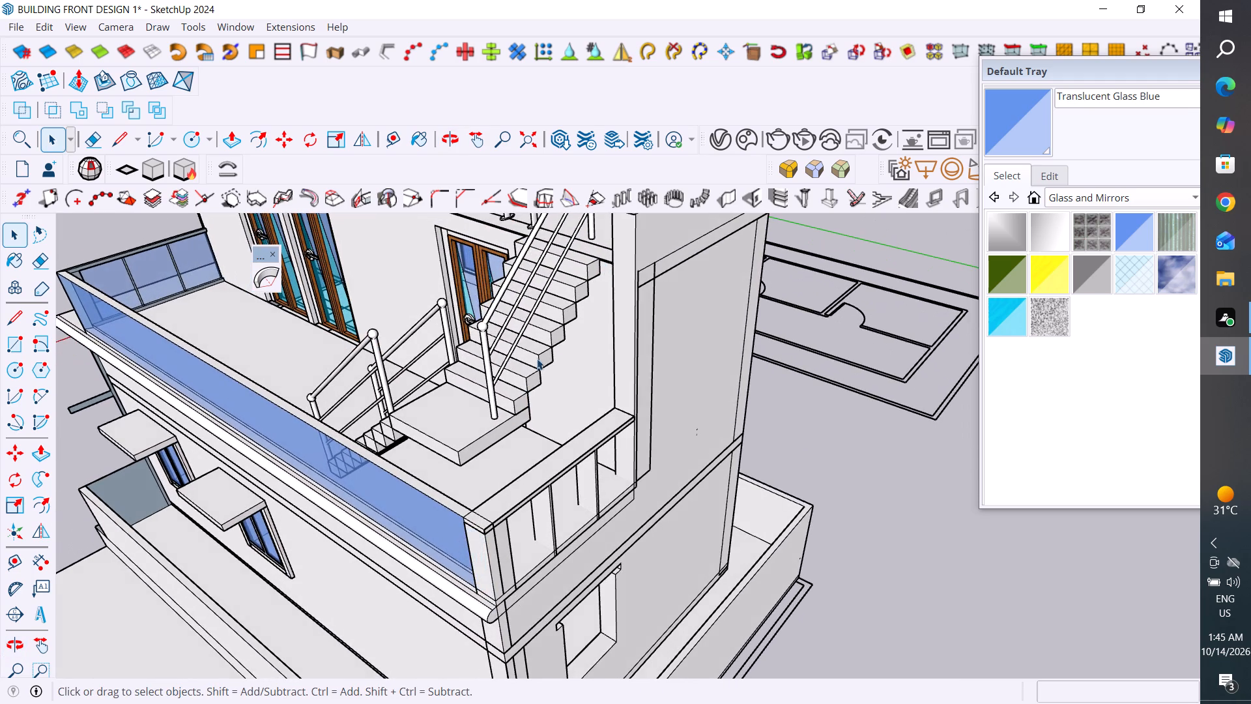
scroll(528, 387, down, 3)
middle_drag(529, 381, 928, 448)
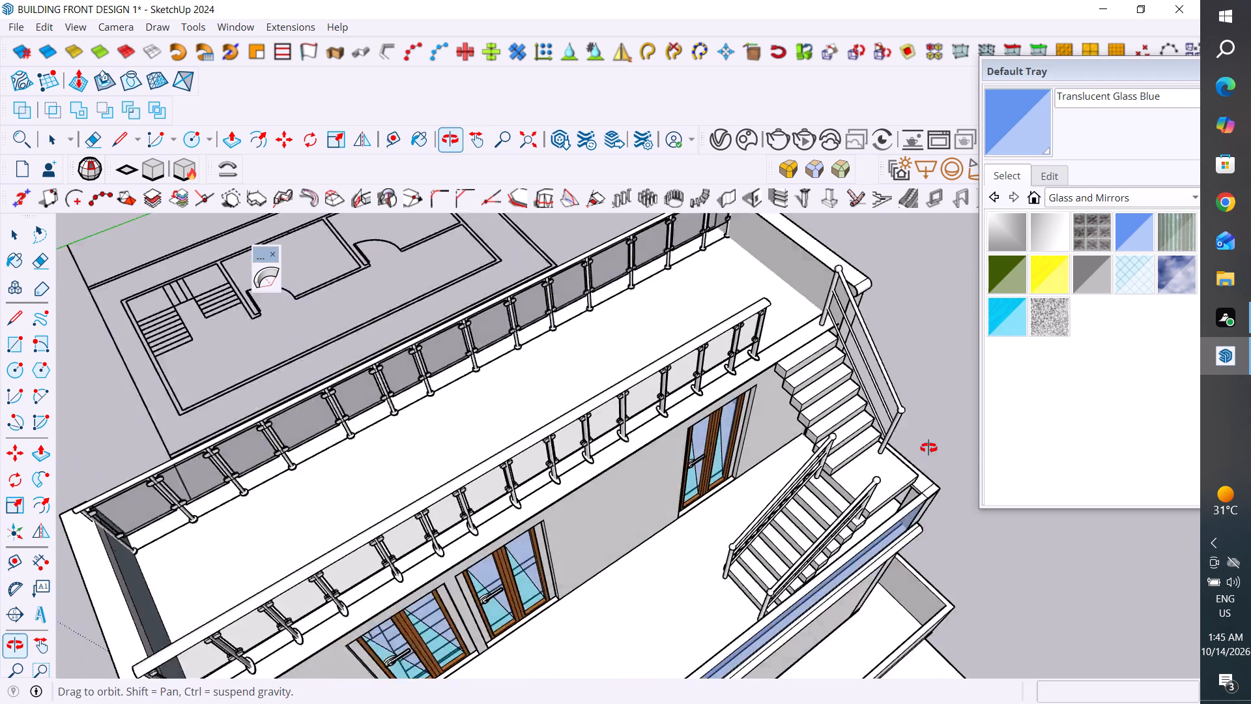
middle_drag(928, 448, 940, 432)
scroll(610, 608, down, 5)
scroll(752, 364, up, 9)
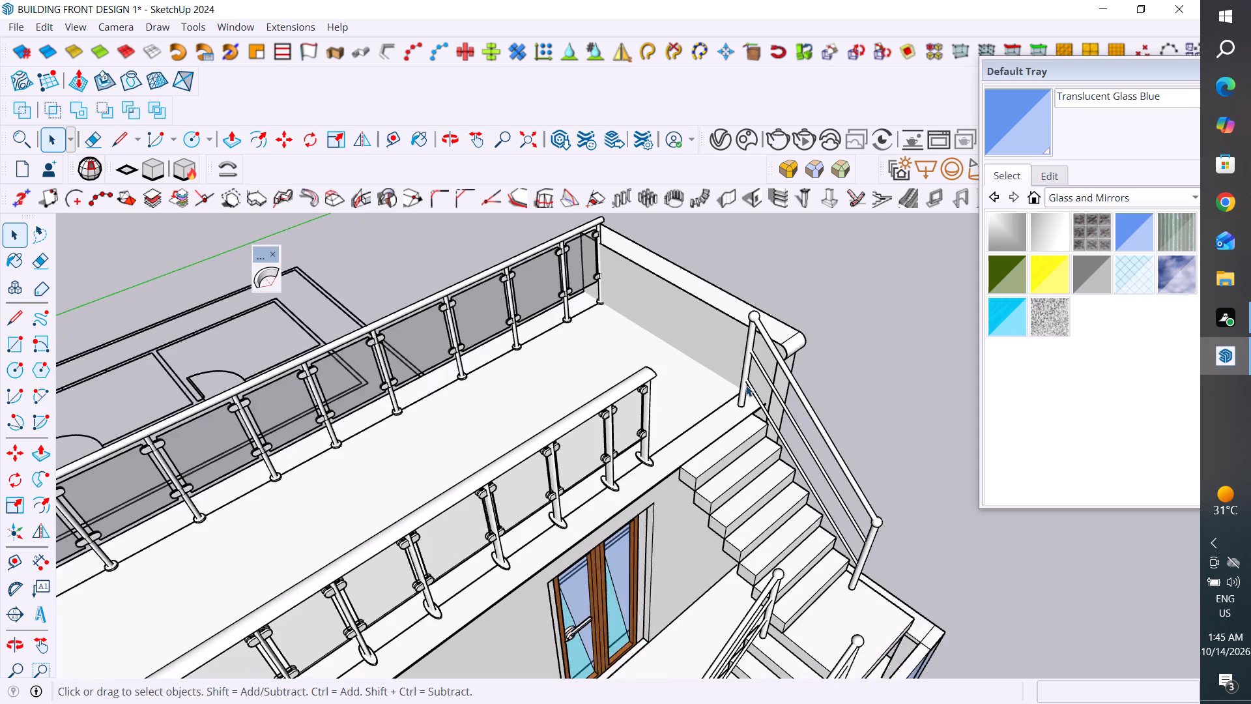
scroll(747, 402, up, 9)
Lower the upper flight's railing about 7" so its top post comes down toward the roof slab.
middle_drag(773, 379, 754, 196)
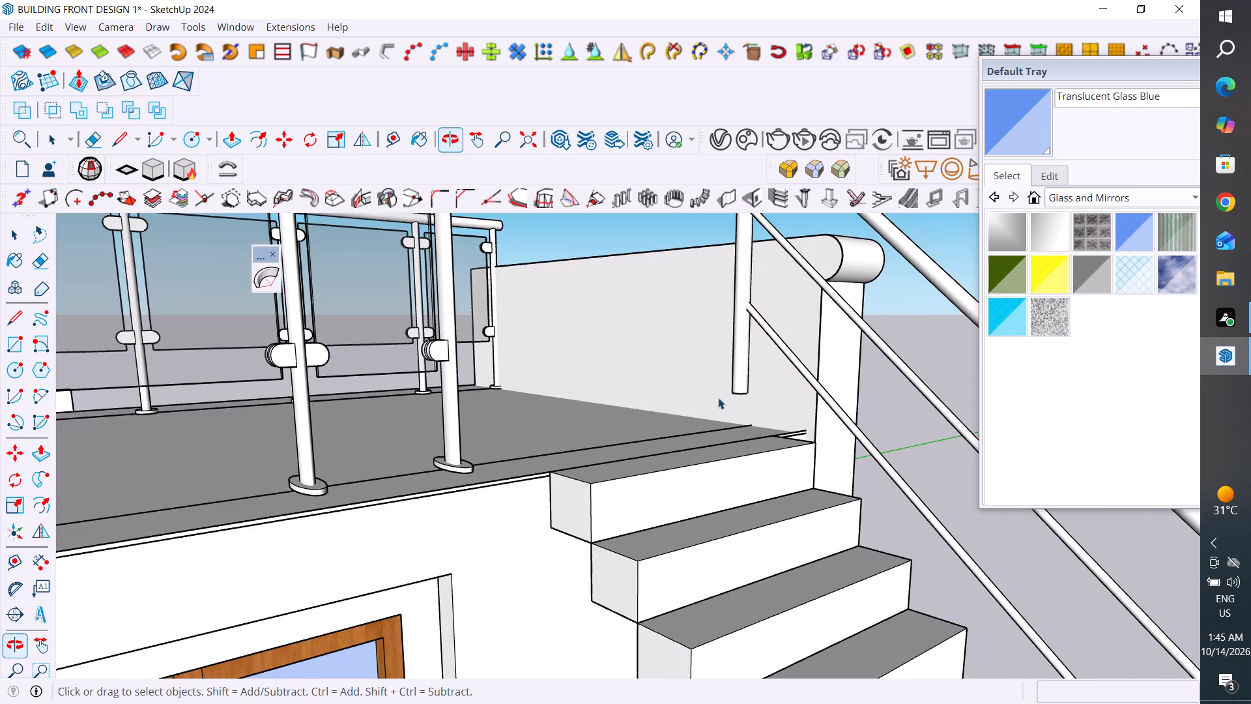
click(741, 385)
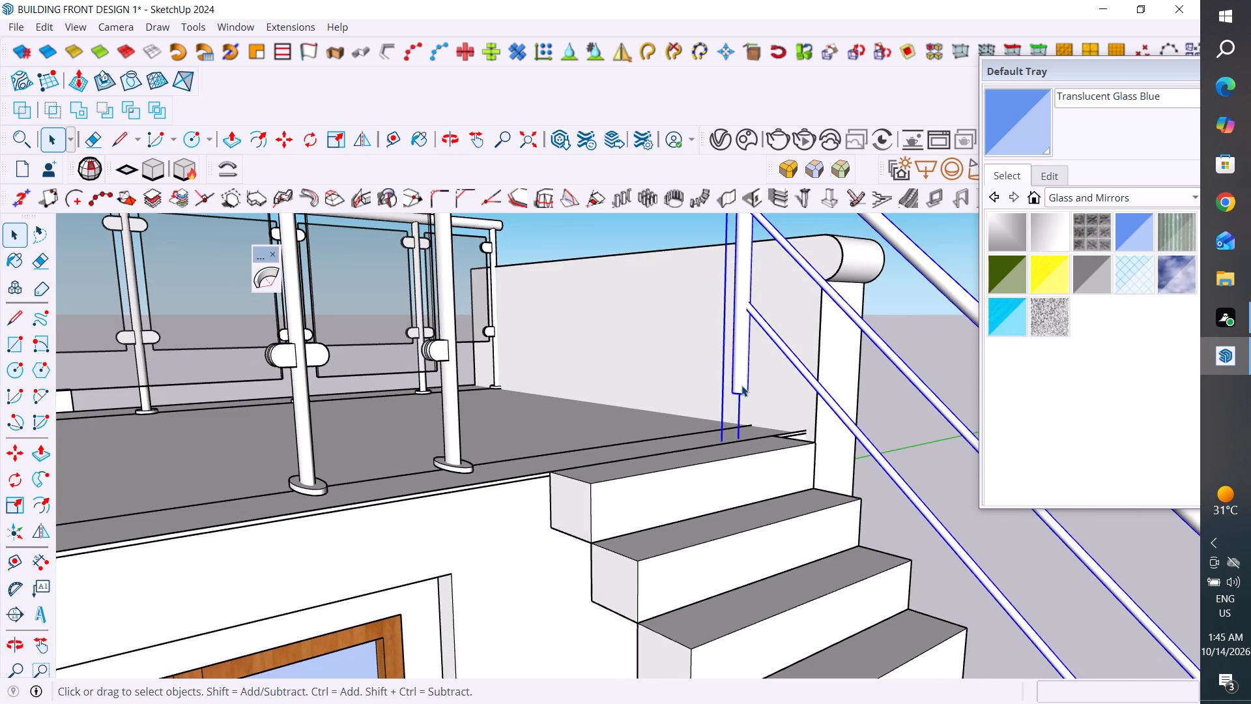
scroll(730, 484, down, 8)
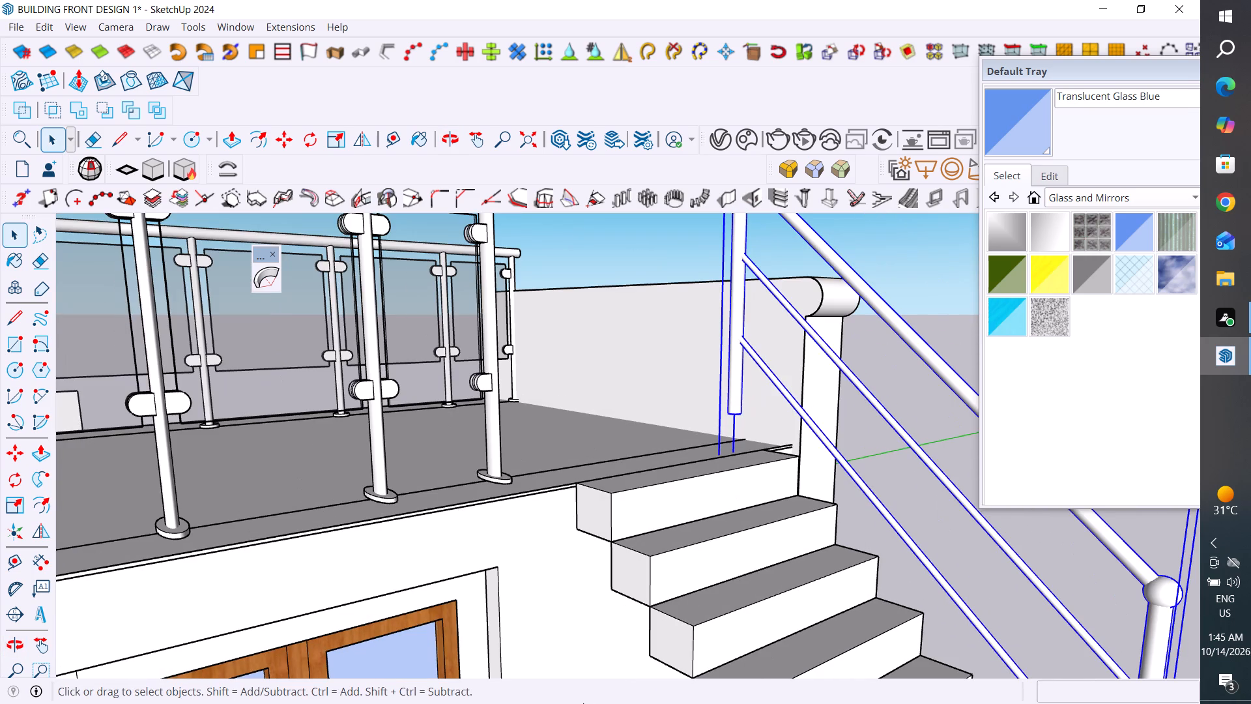
scroll(616, 598, down, 4)
key(m)
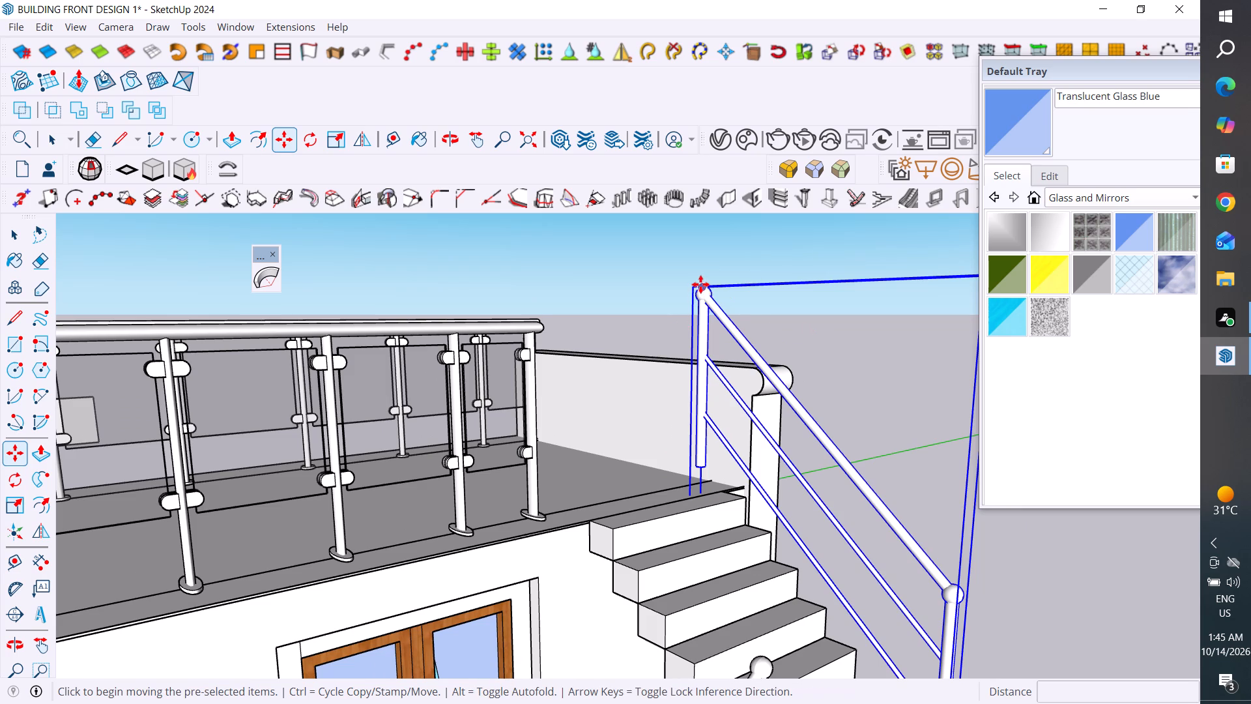
click(692, 286)
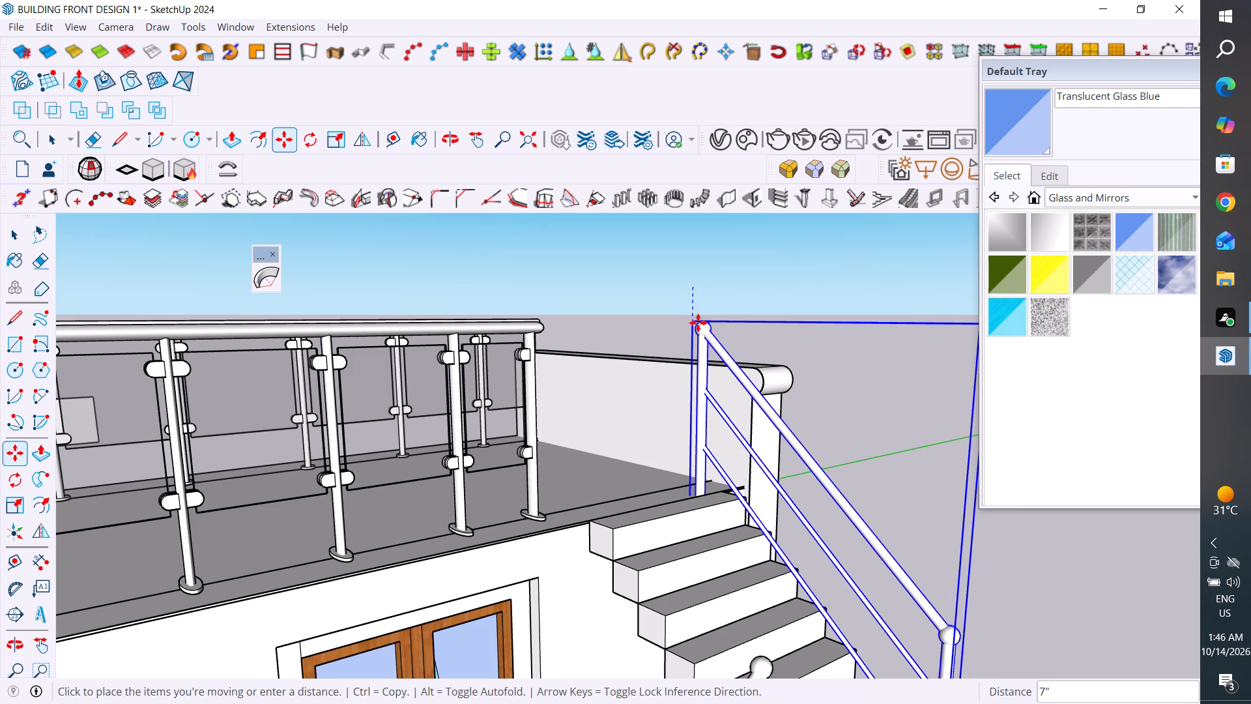
click(698, 323)
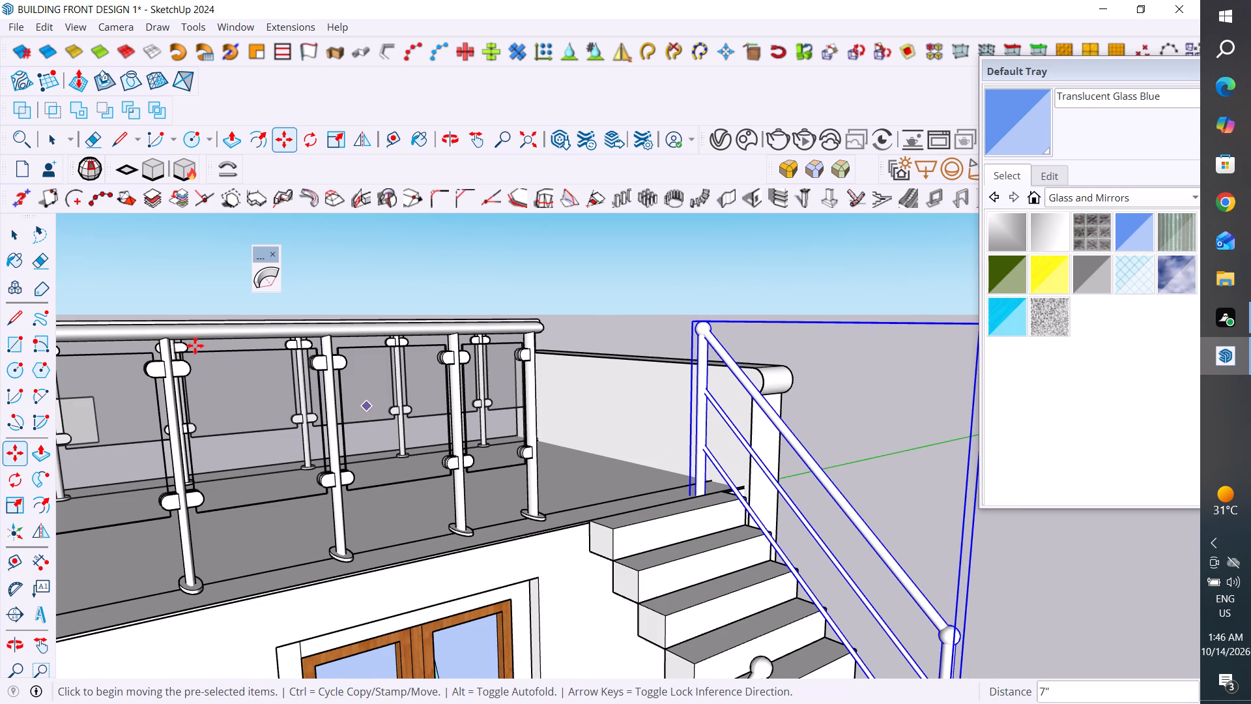
click(15, 222)
click(641, 277)
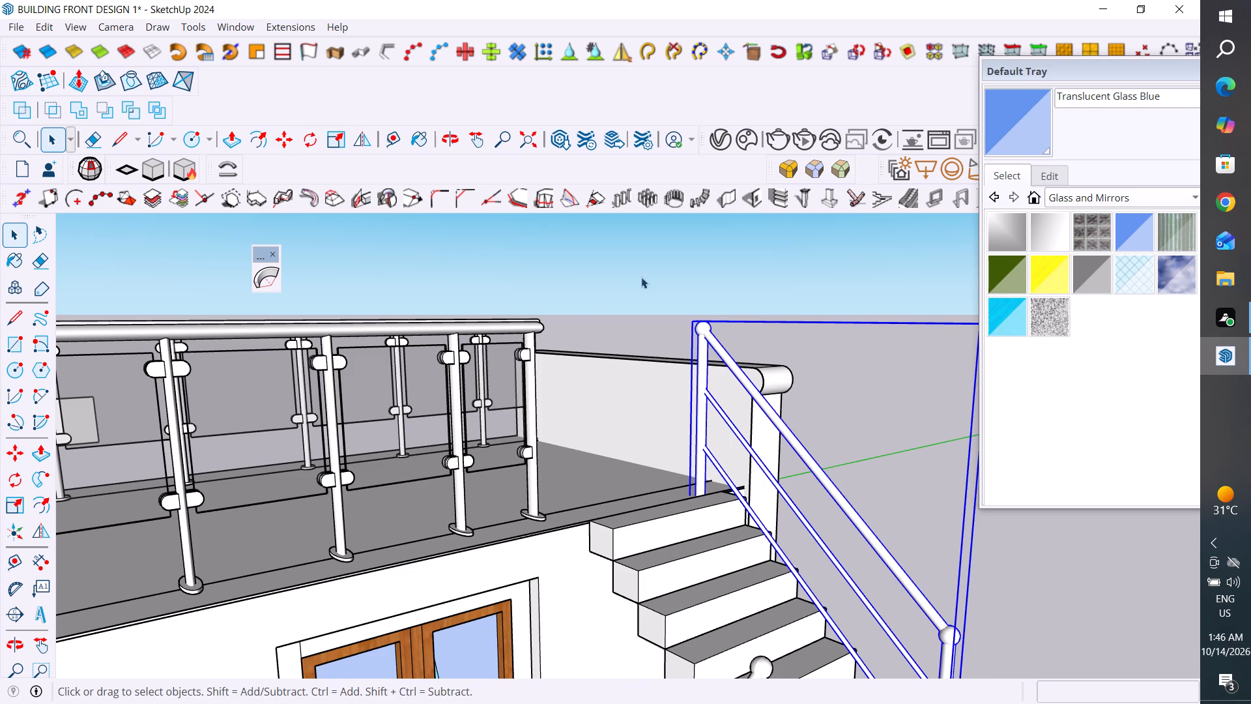
Examine where the upper flight's railing meets the landing and the lower flight's railings.
scroll(603, 288, down, 5)
scroll(639, 327, up, 9)
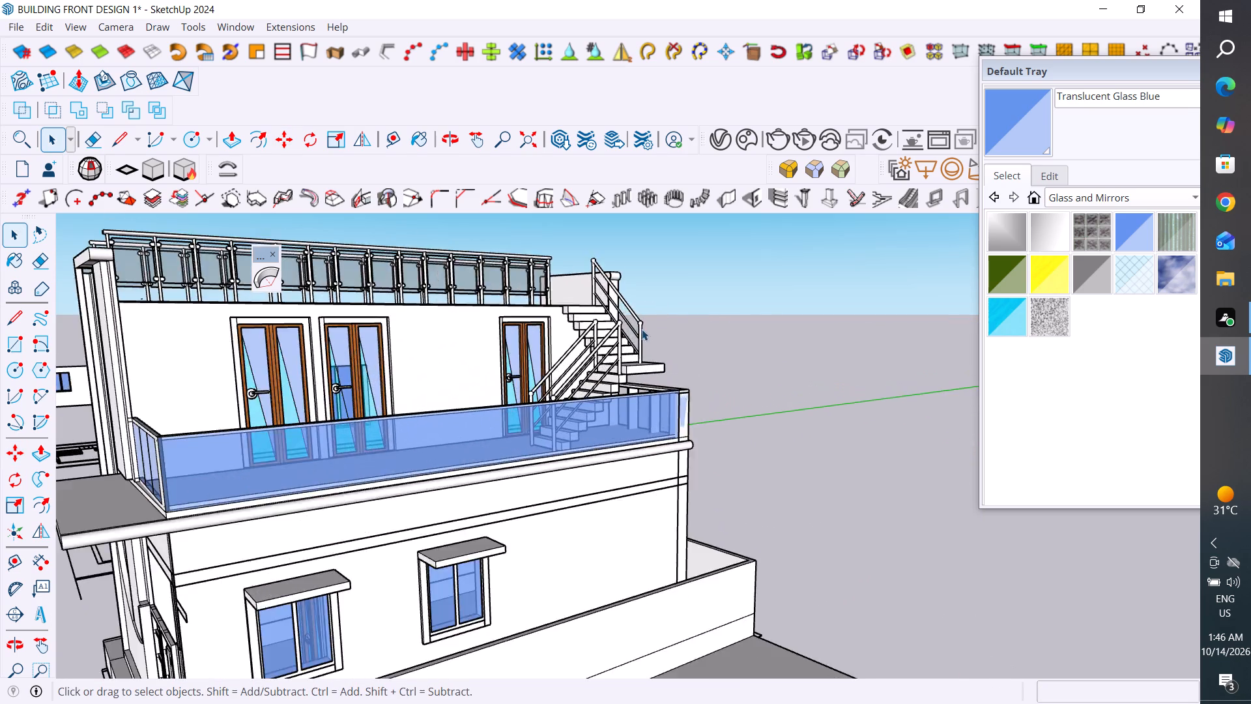
scroll(642, 329, up, 7)
middle_drag(637, 374, 562, 602)
middle_drag(616, 452, 826, 375)
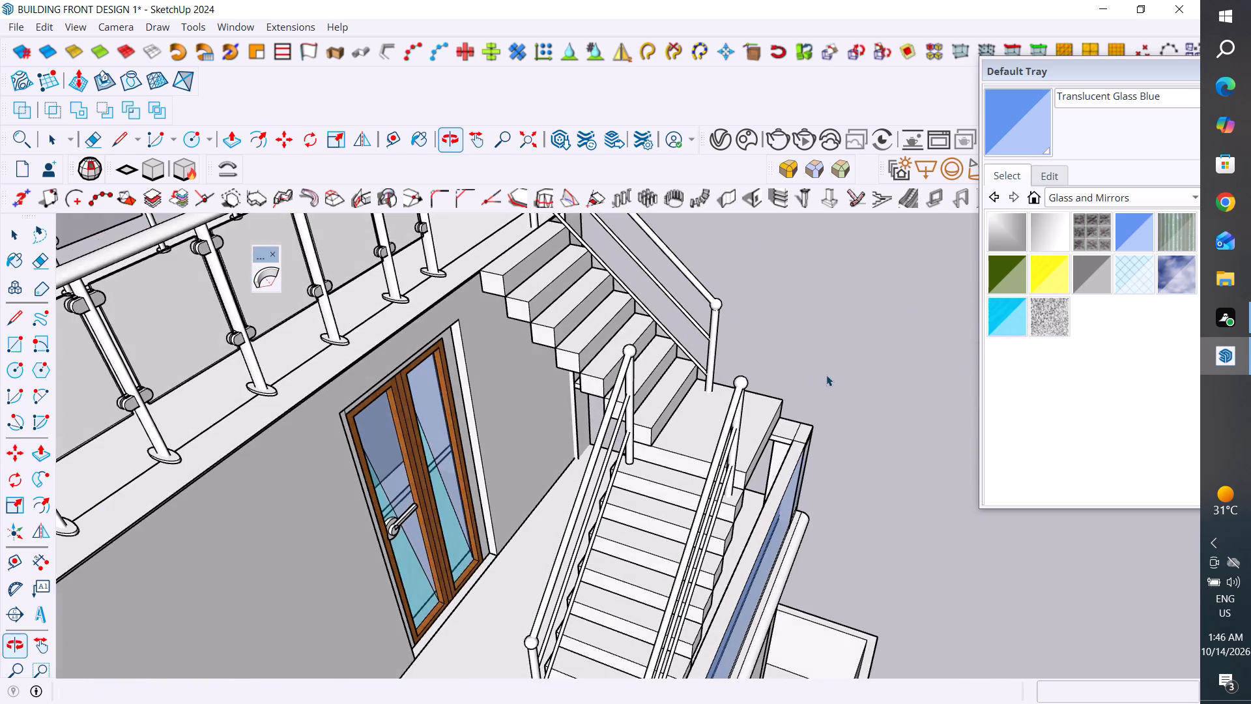
scroll(708, 397, up, 5)
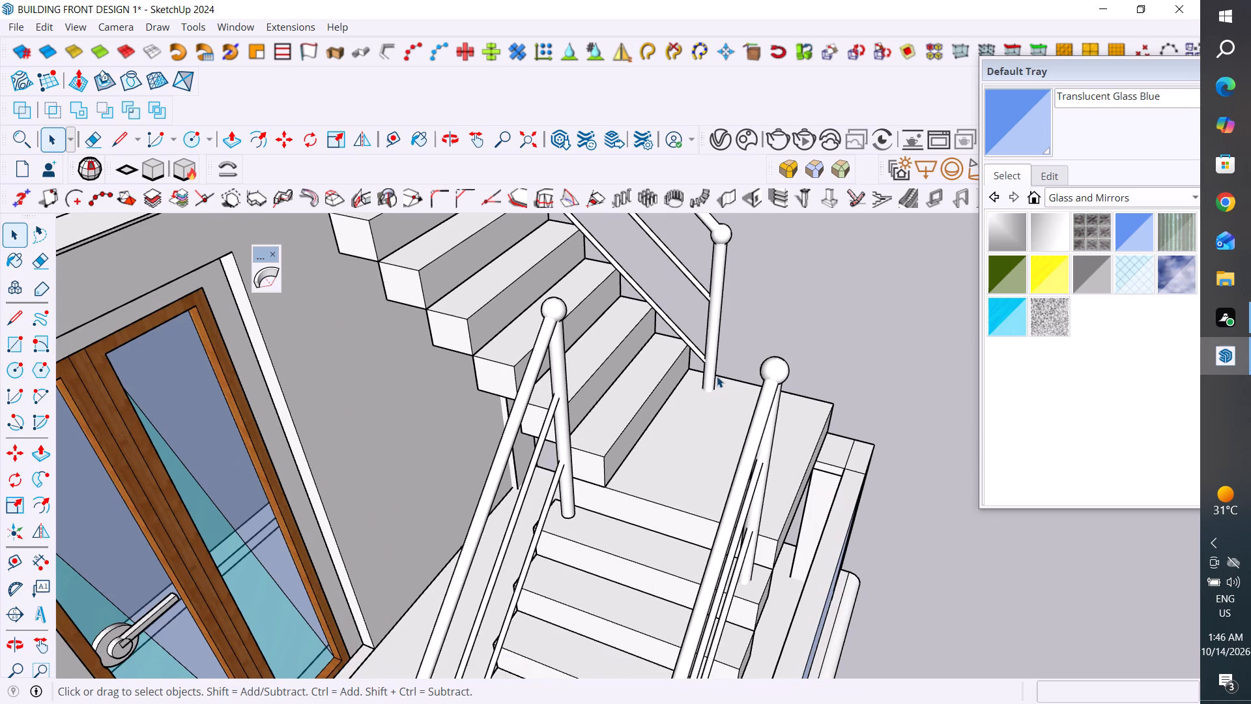
scroll(718, 381, down, 4)
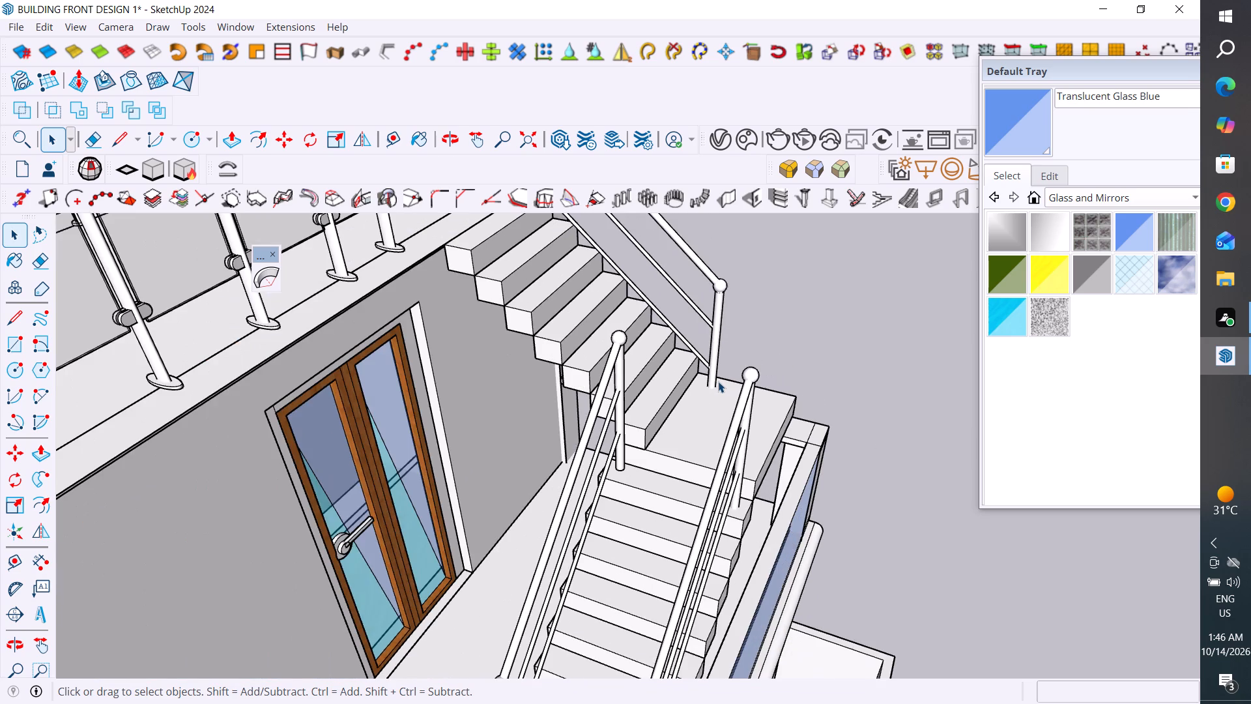
scroll(713, 400, down, 5)
Move the upper flight's railing about 29" across to the stair's inner side, beside the lower flight's inner end post.
click(713, 371)
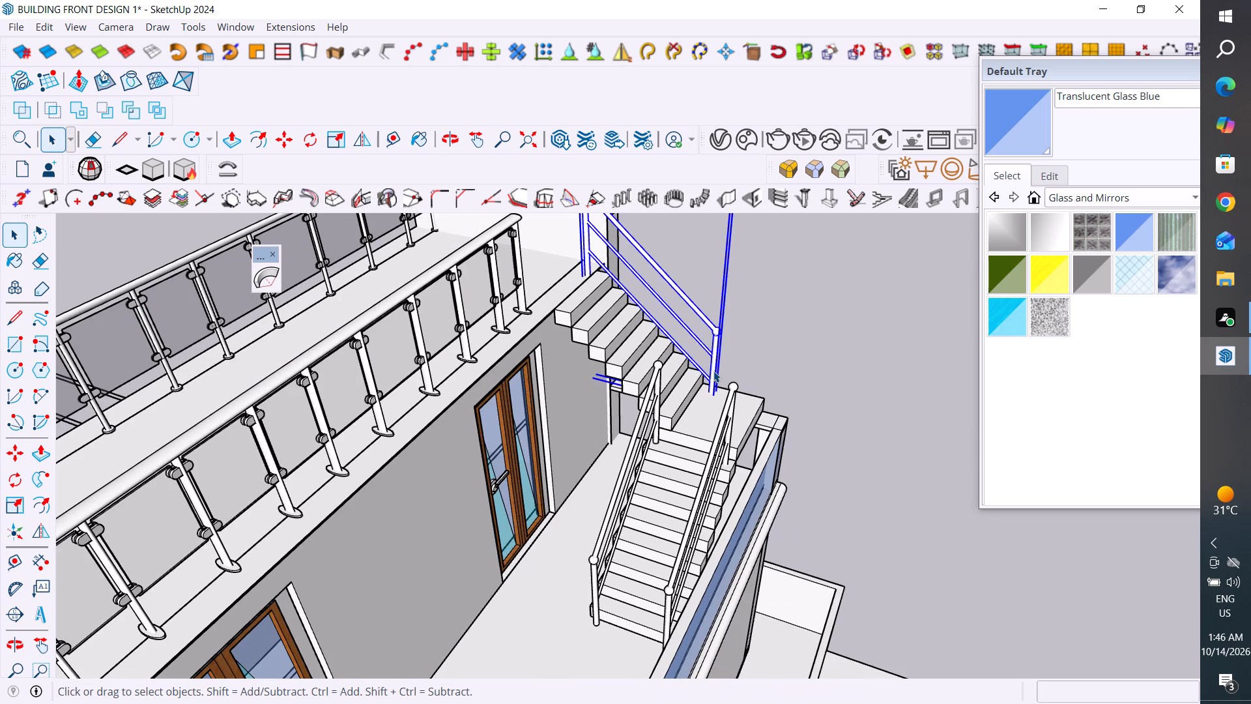
key(m)
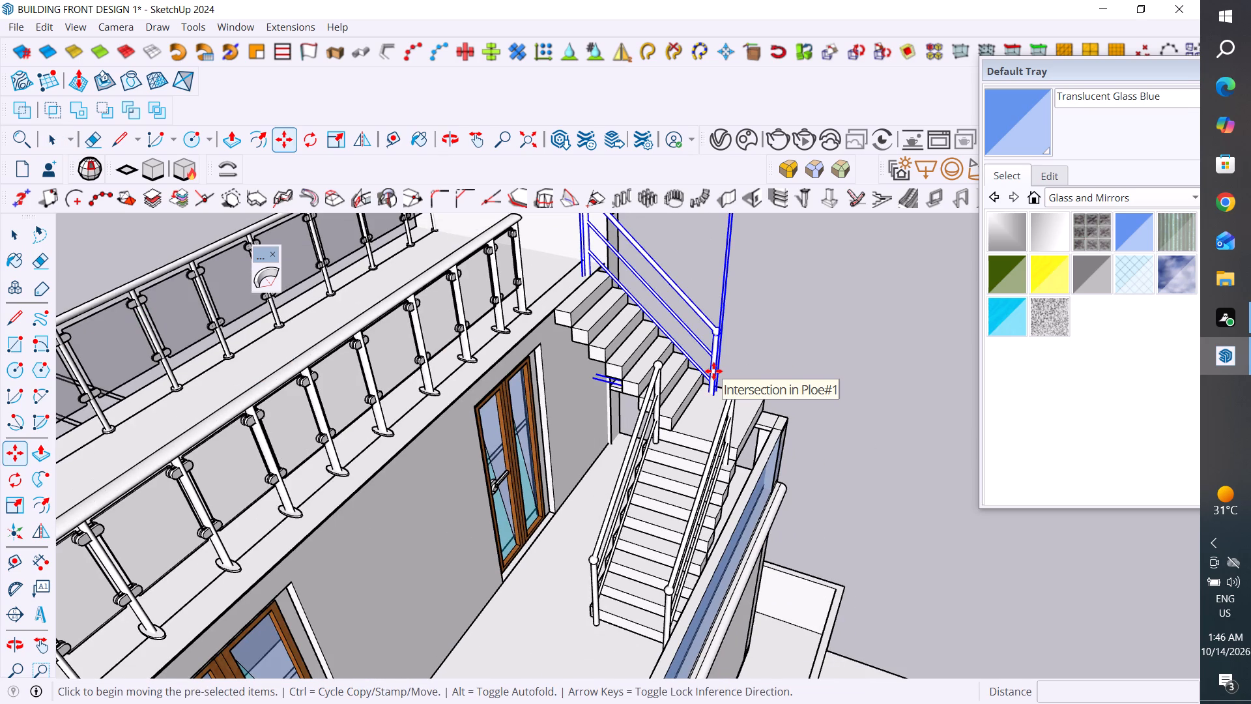
click(716, 392)
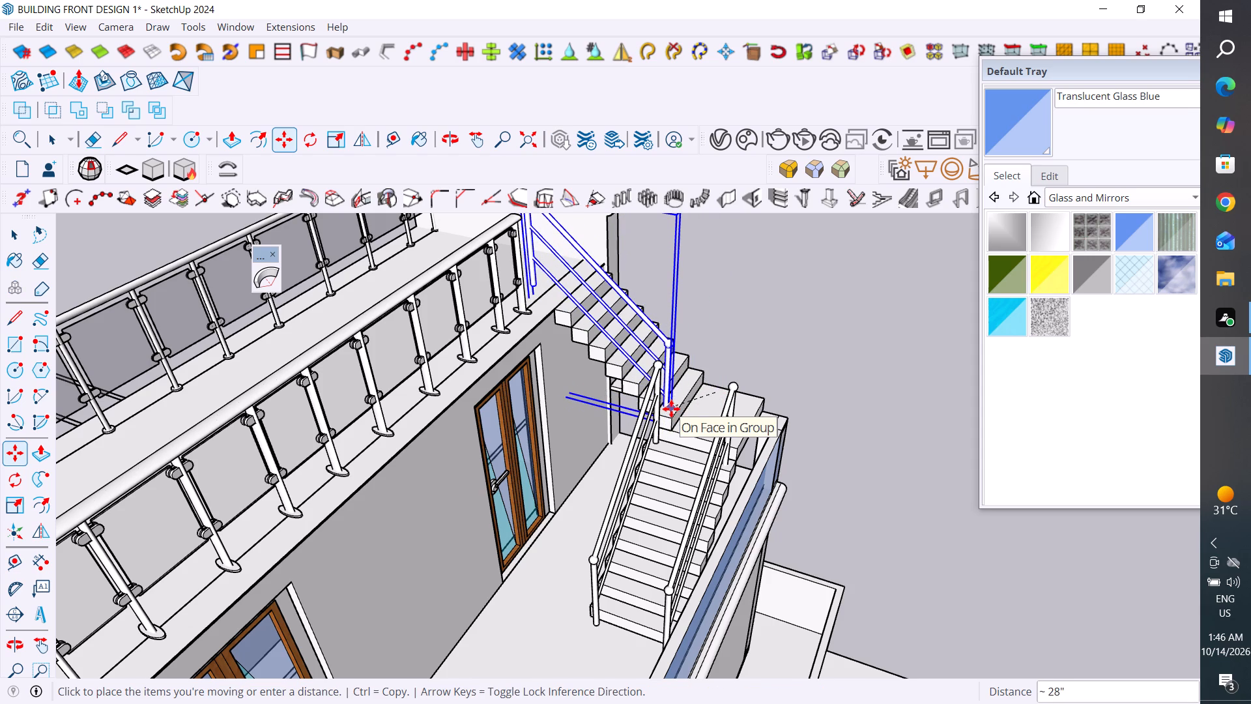
scroll(669, 406, up, 3)
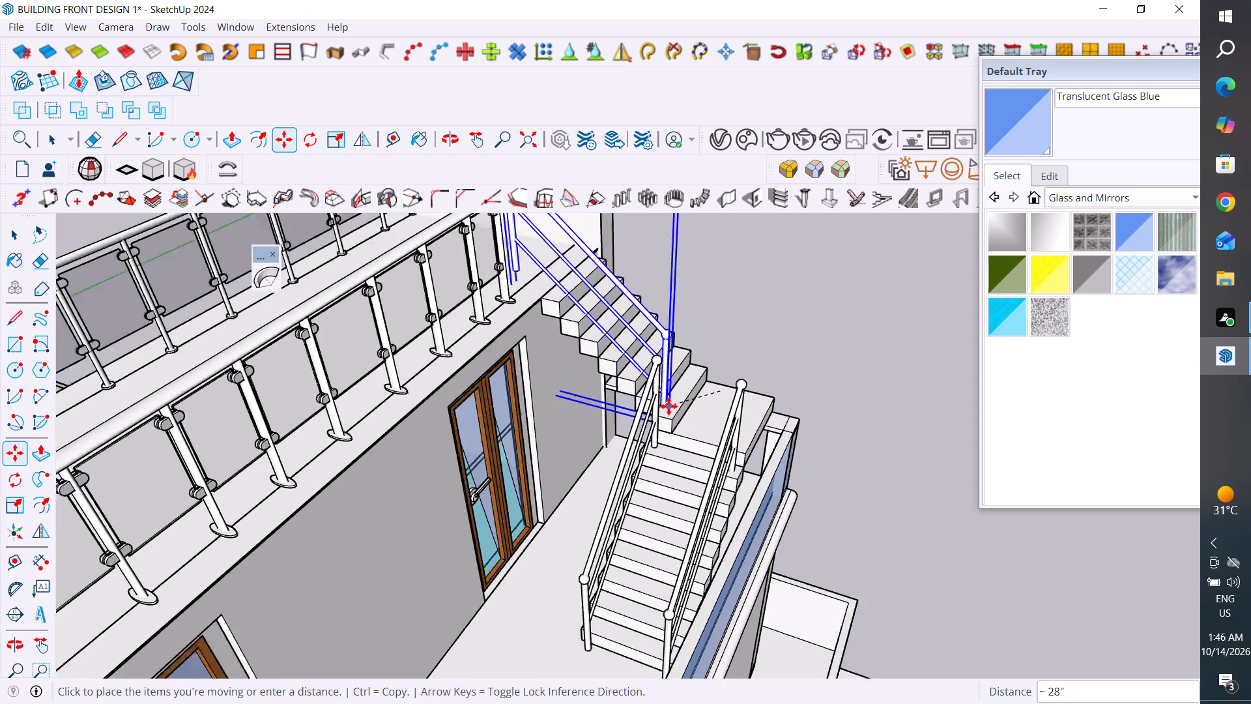
scroll(669, 406, up, 7)
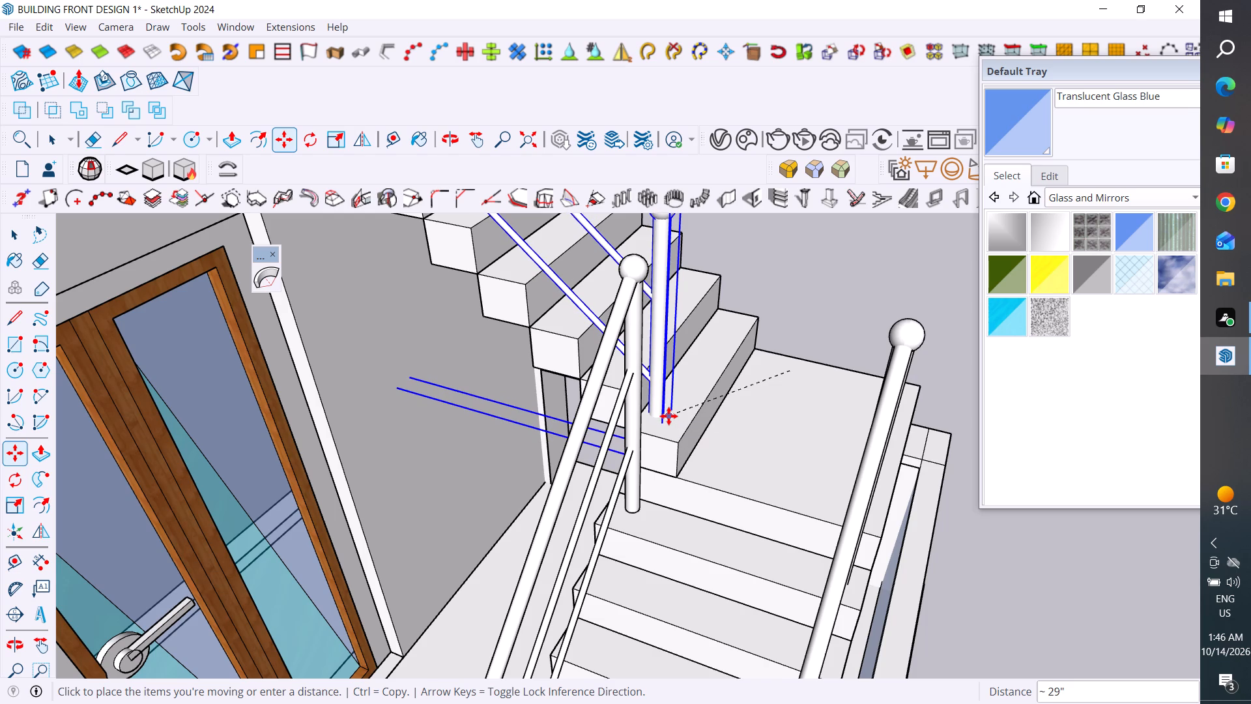
click(669, 416)
scroll(712, 460, down, 10)
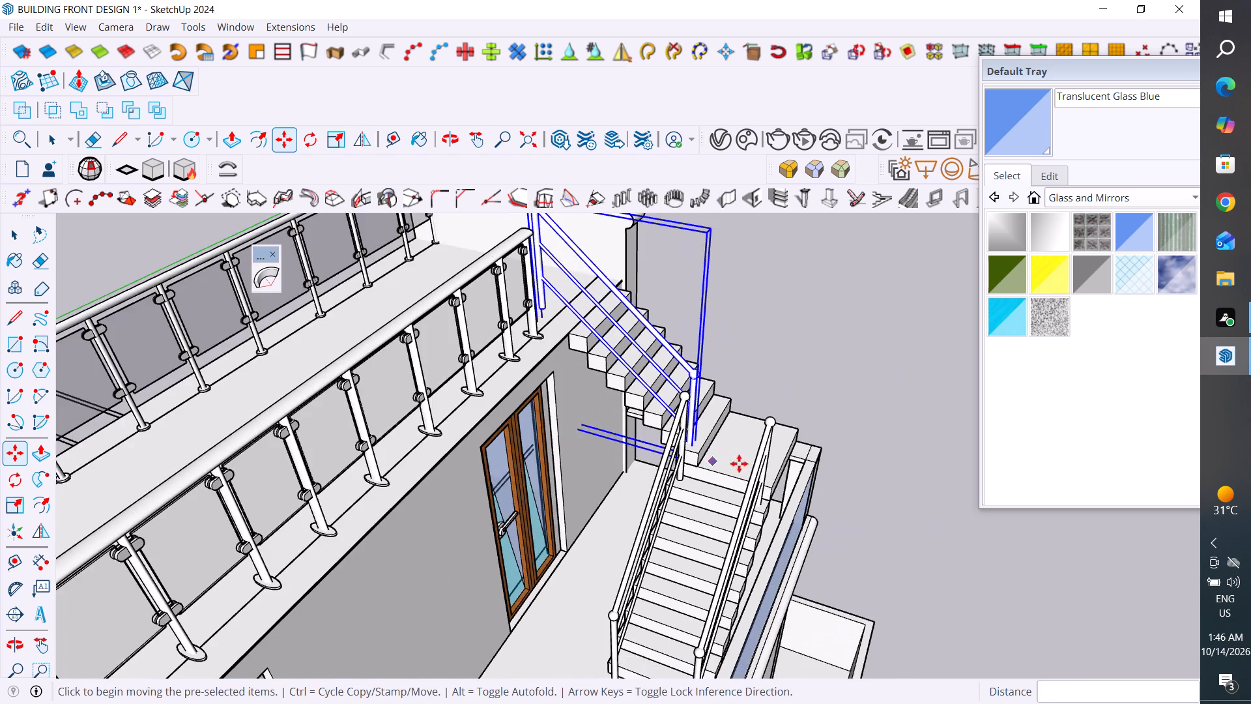
middle_drag(694, 506, 109, 545)
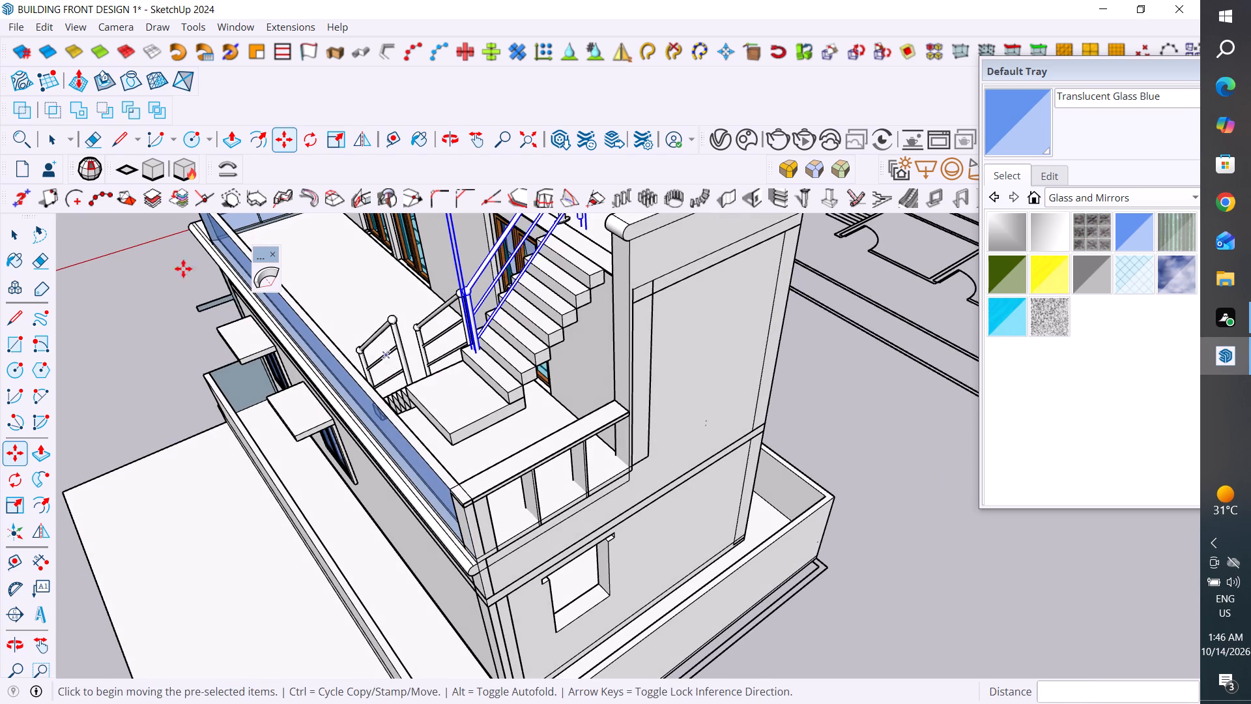
click(17, 239)
Examine the inner railing's alignment with the upper flight's steps, the roof railing and the lower flight's ball-topped post.
scroll(573, 469, down, 6)
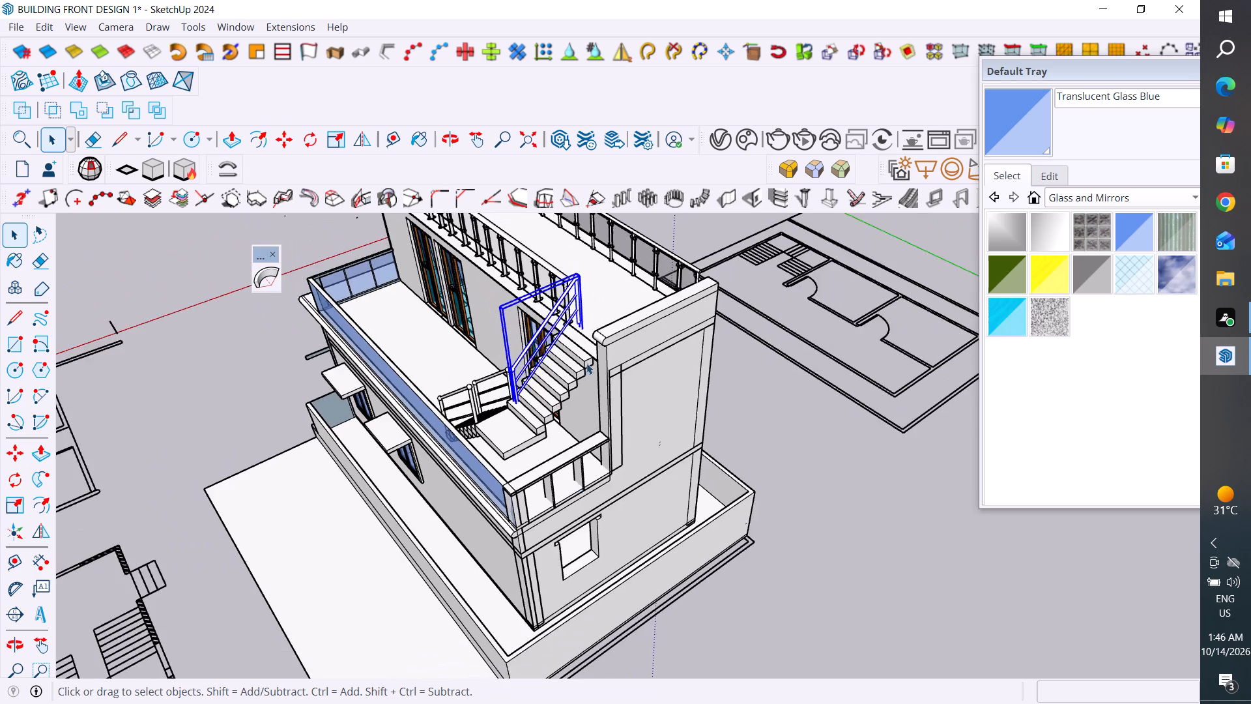
scroll(560, 282, up, 5)
scroll(569, 379, up, 4)
middle_drag(581, 373, 562, 290)
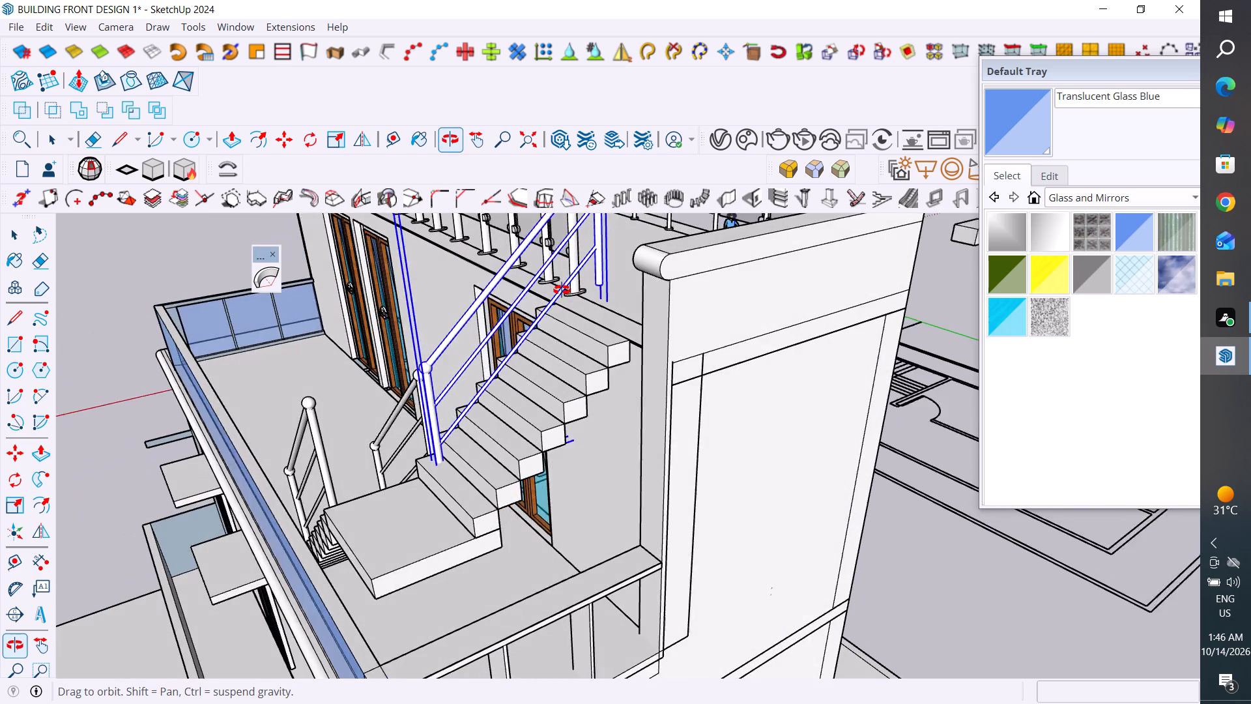
middle_drag(562, 290, 562, 288)
scroll(429, 362, up, 10)
scroll(502, 457, down, 2)
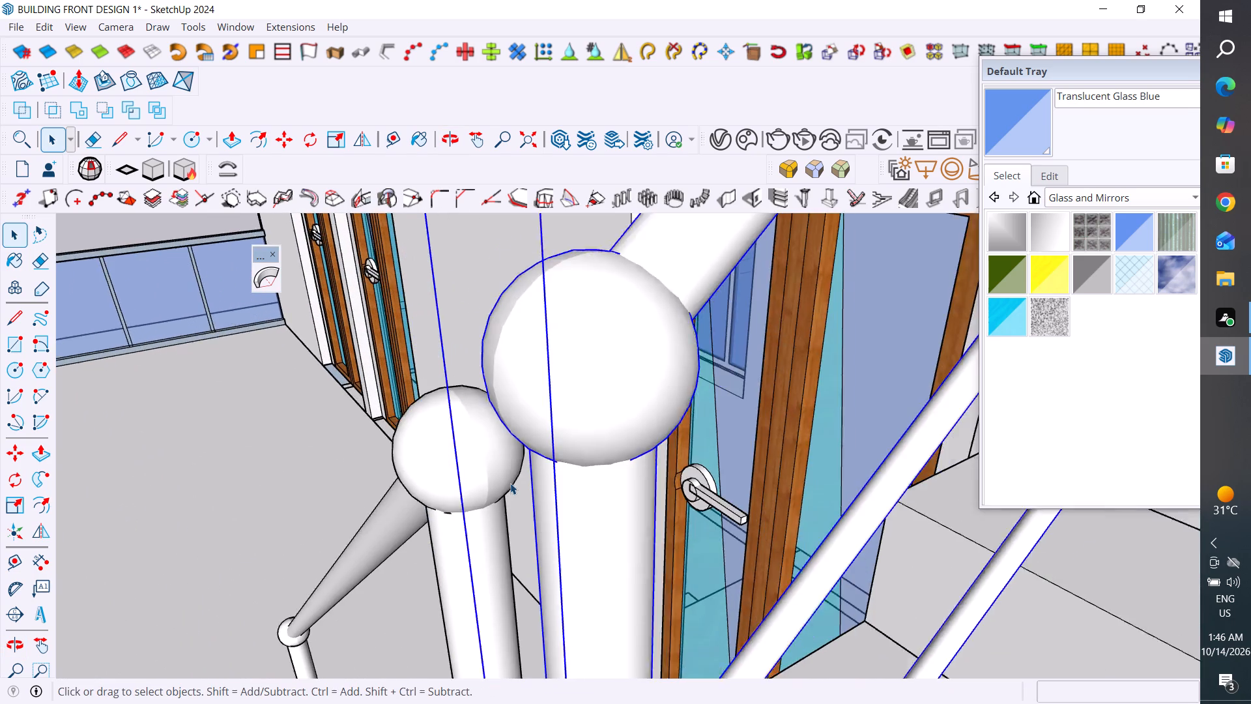
scroll(510, 483, down, 20)
scroll(510, 483, down, 8)
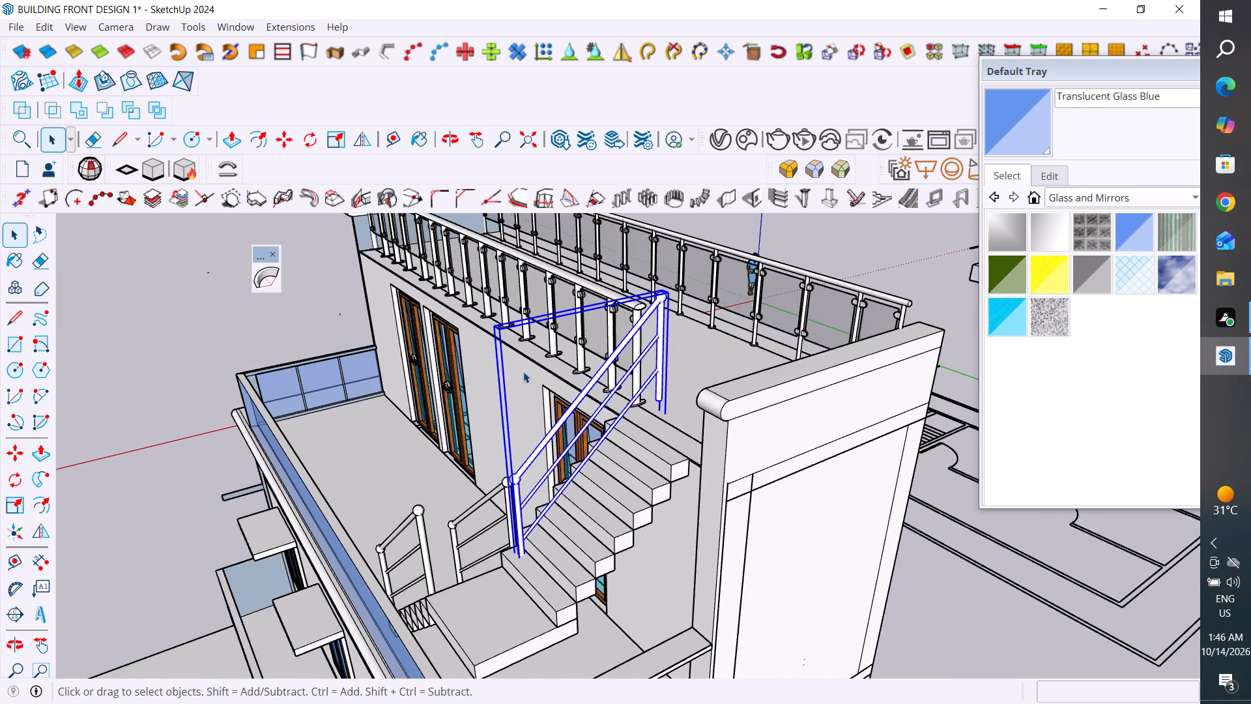
middle_drag(523, 366, 532, 370)
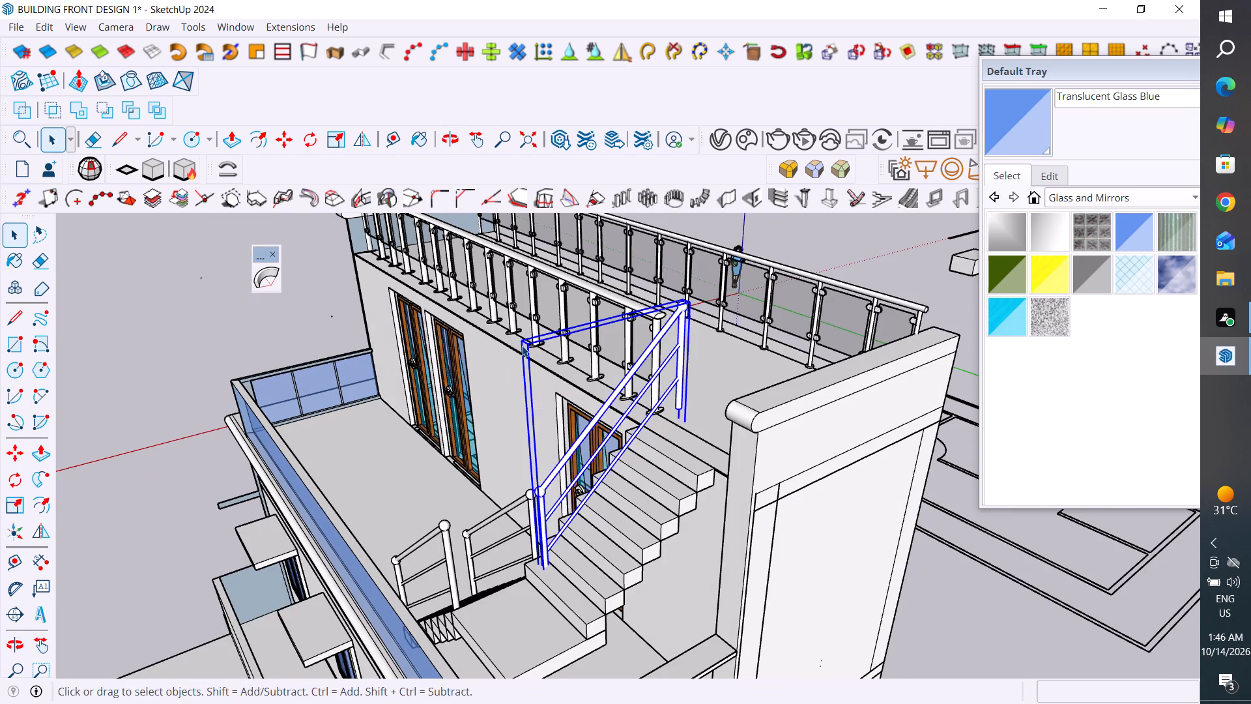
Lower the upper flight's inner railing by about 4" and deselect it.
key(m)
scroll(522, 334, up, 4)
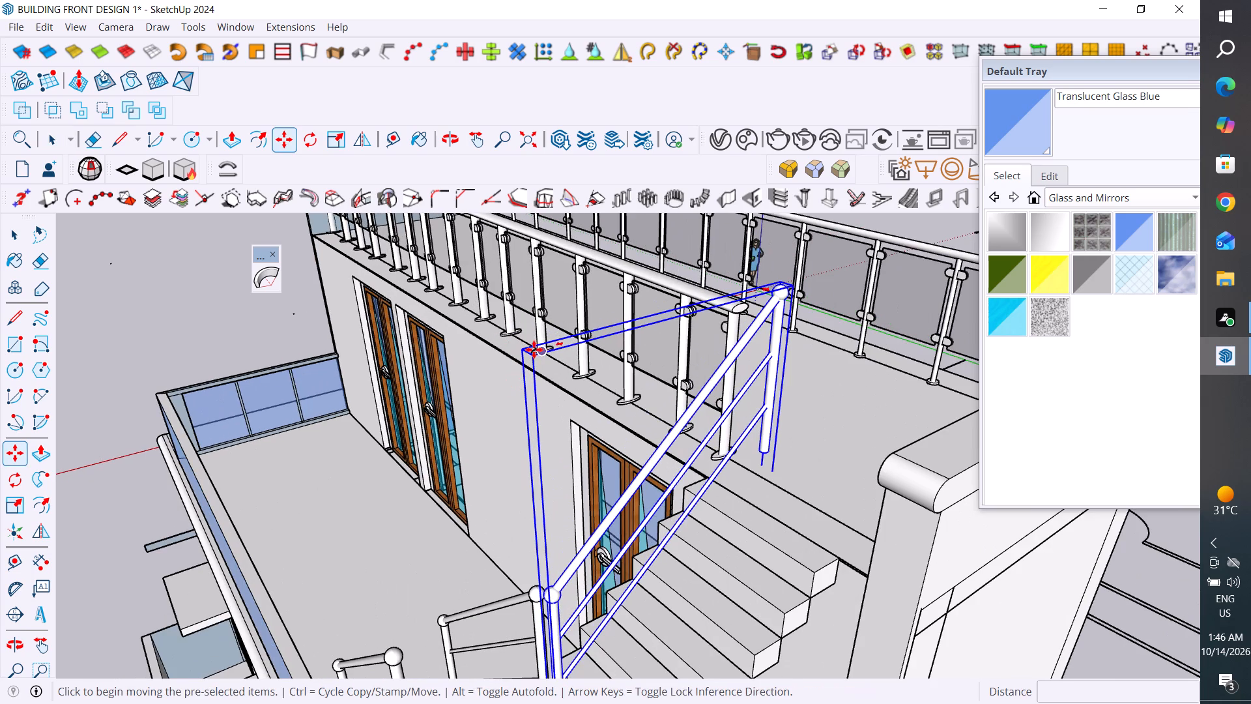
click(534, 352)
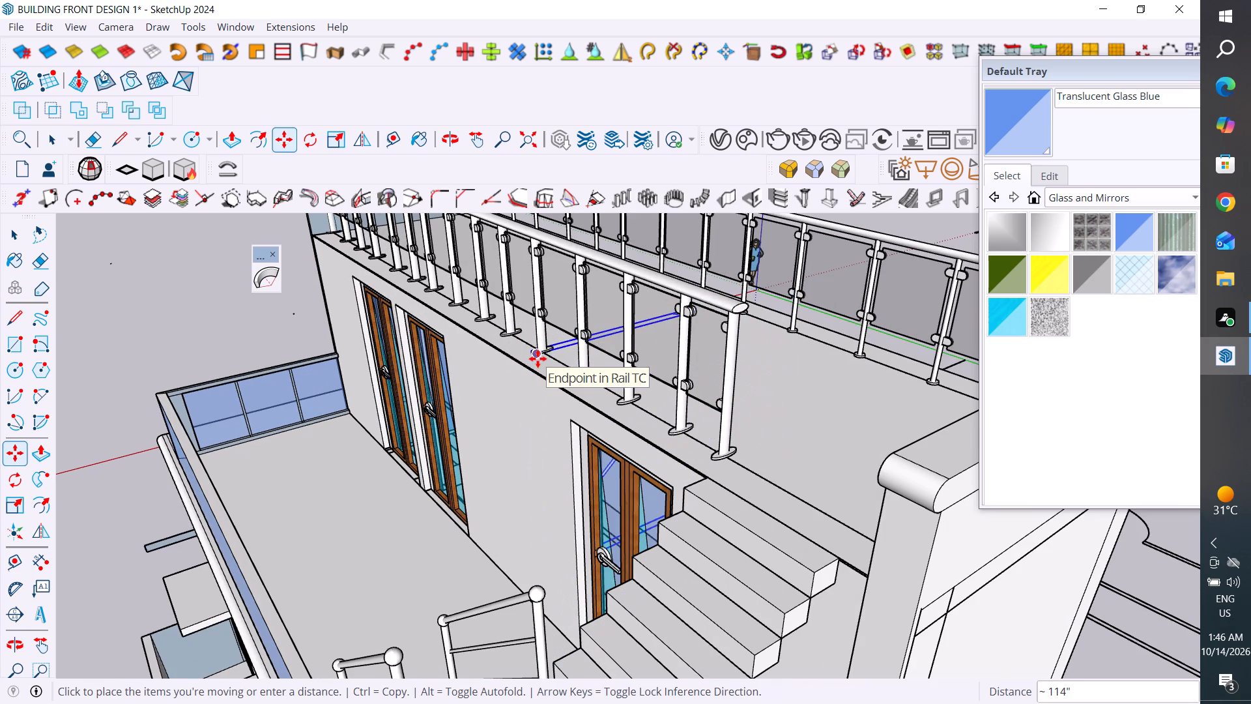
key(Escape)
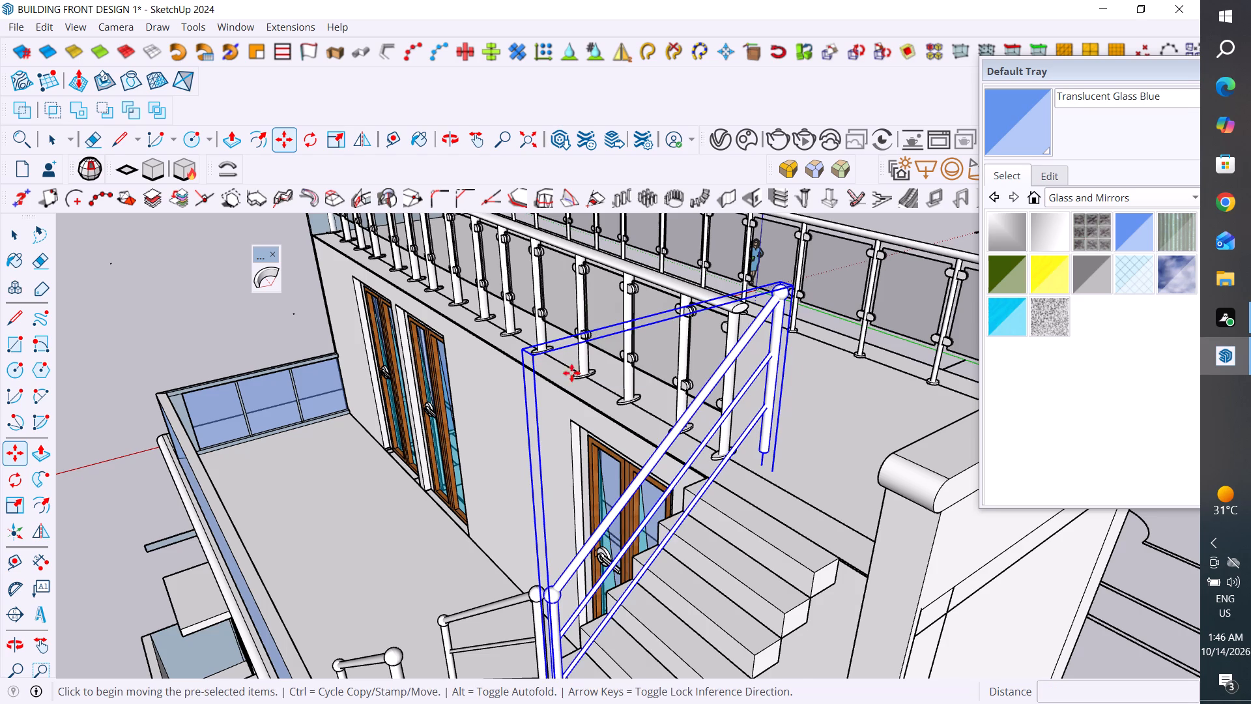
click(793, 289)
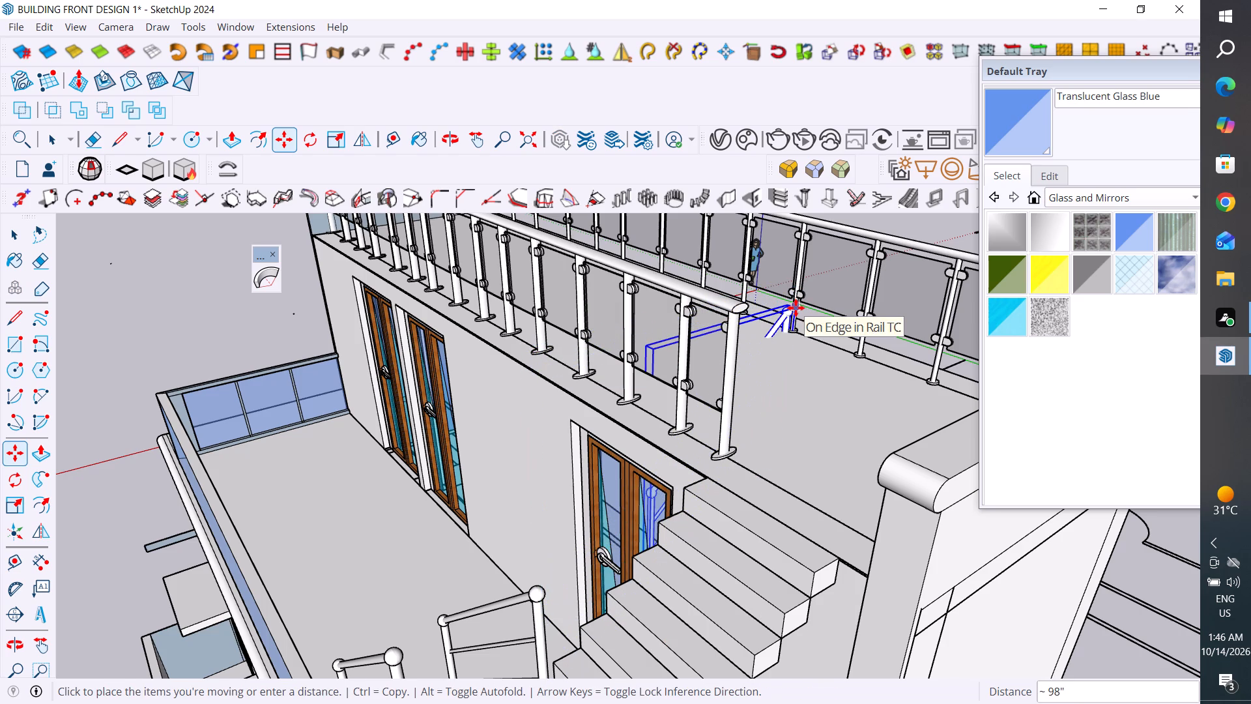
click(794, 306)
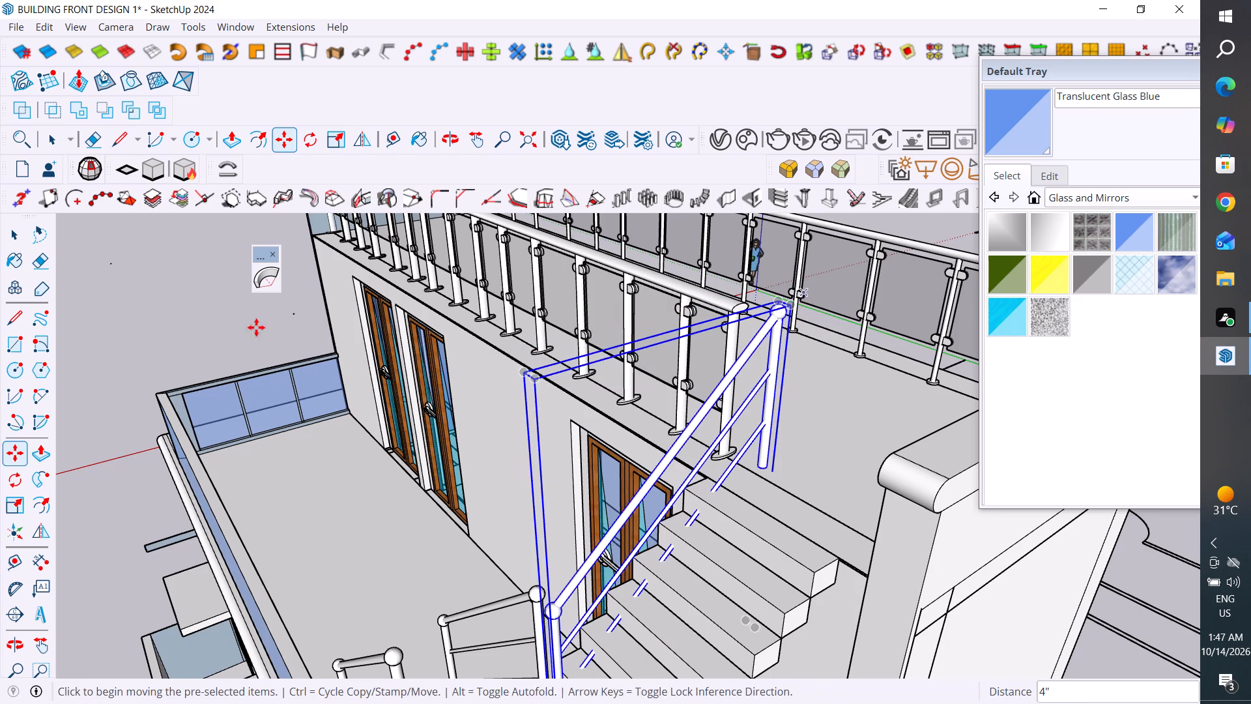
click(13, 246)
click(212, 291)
Delete the sloped railing on the upper flight's inner side.
scroll(785, 447, up, 2)
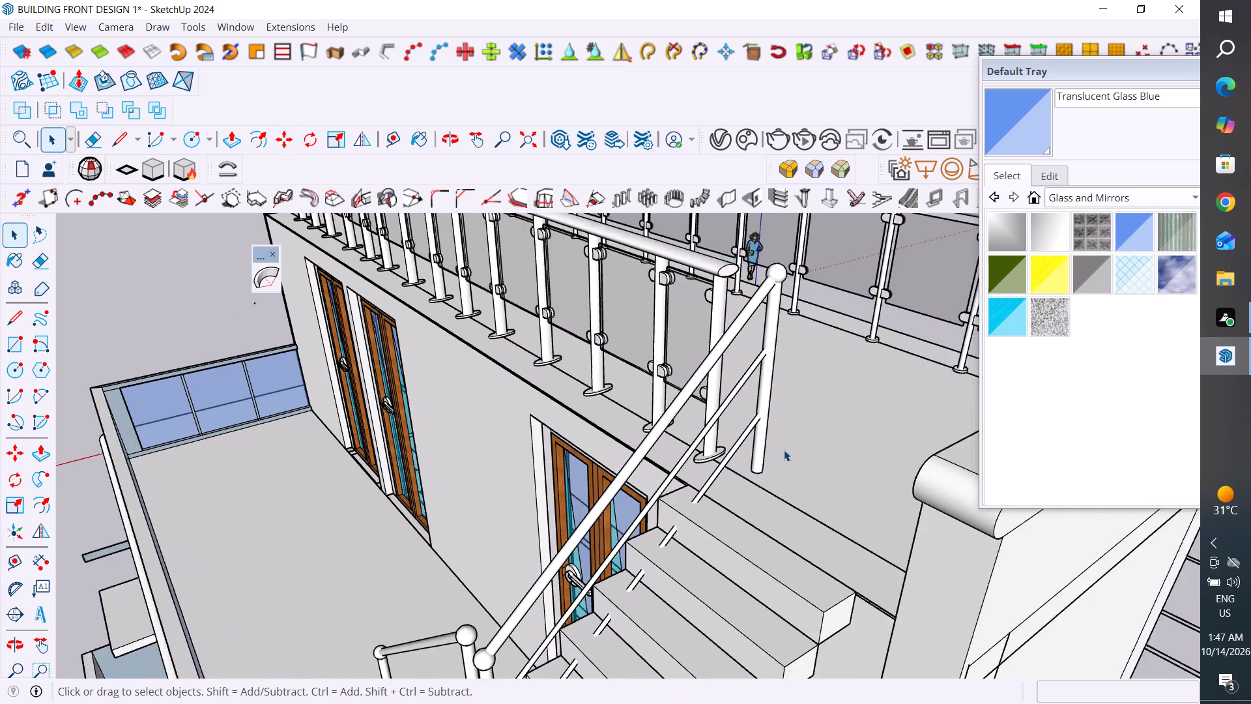
scroll(784, 450, up, 1)
middle_drag(768, 469, 805, 336)
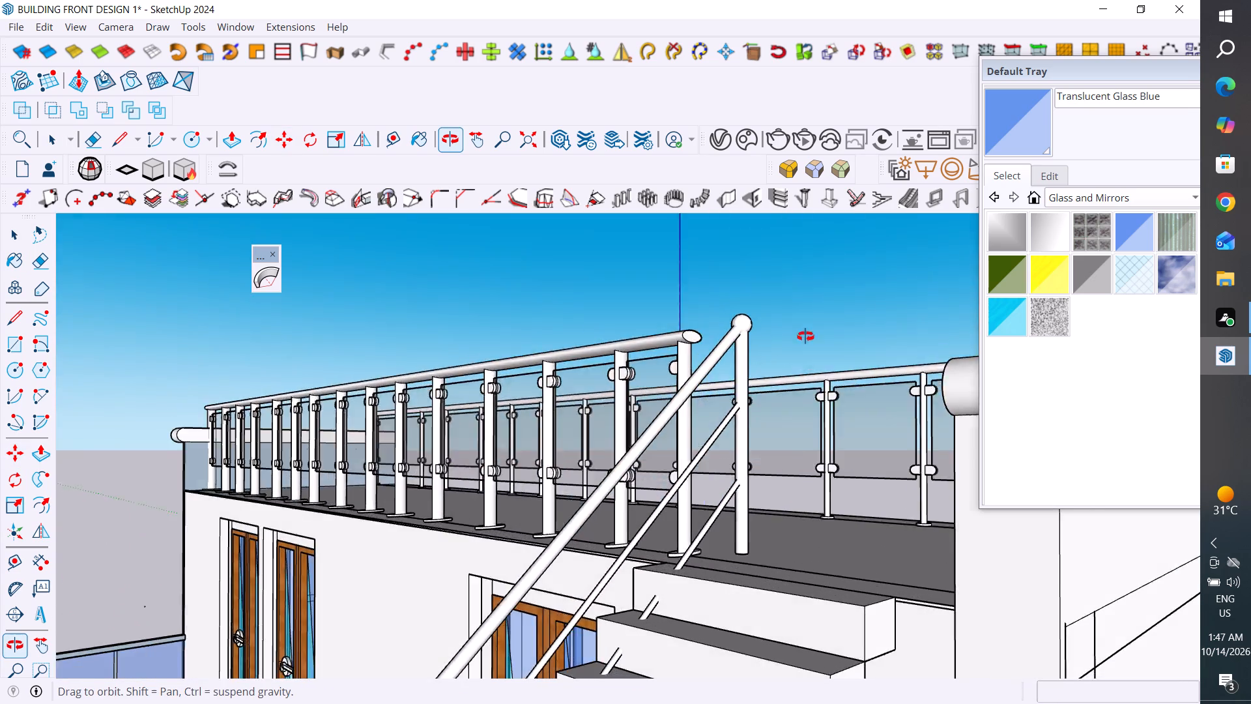
middle_drag(805, 336, 648, 528)
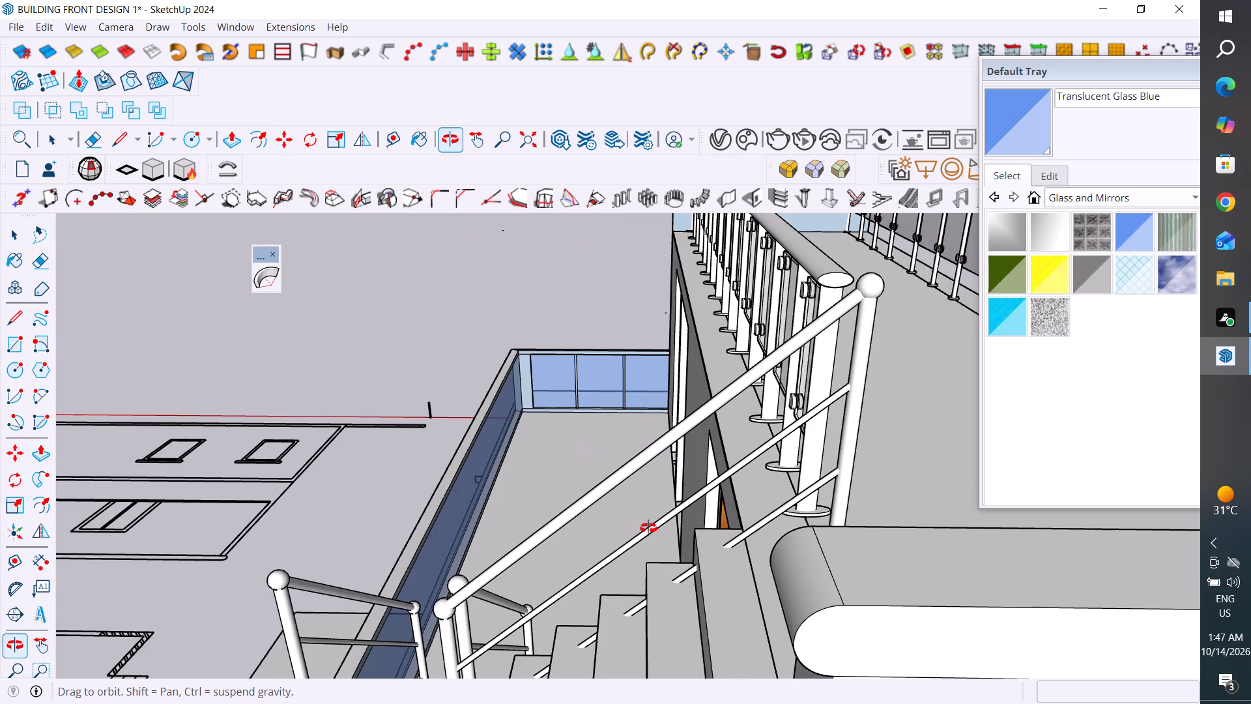
middle_drag(648, 528, 648, 565)
click(634, 445)
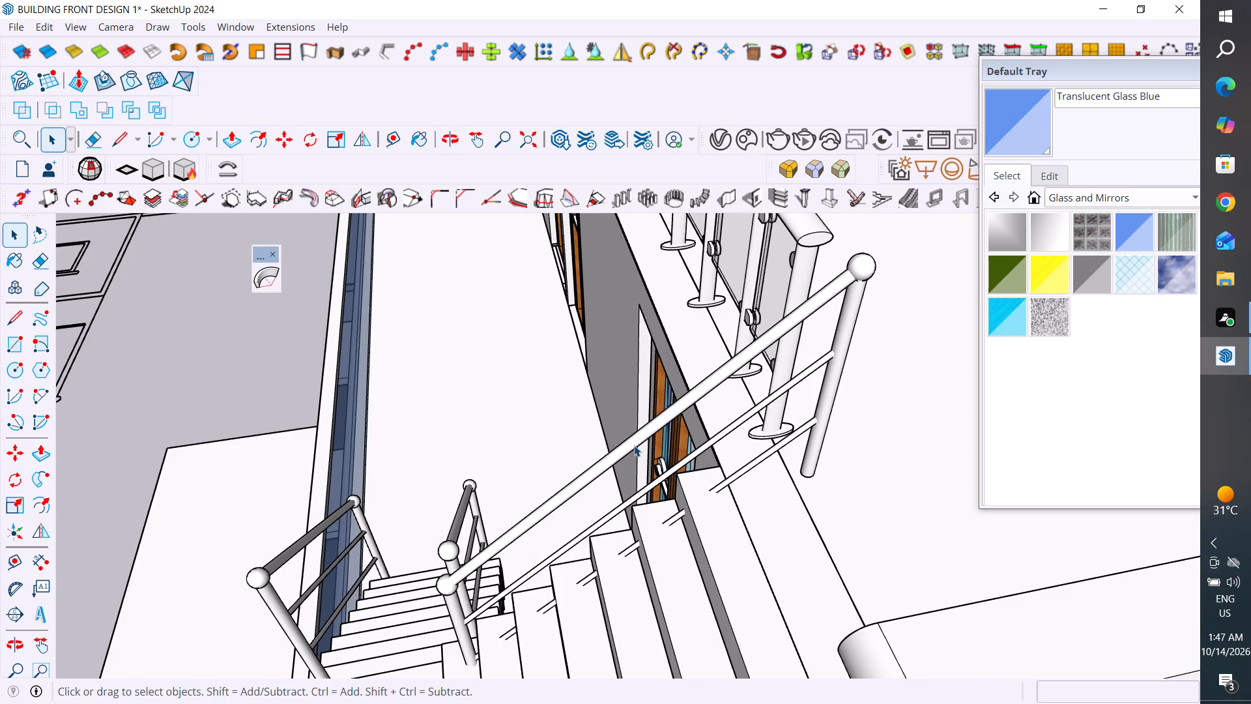
key(Delete)
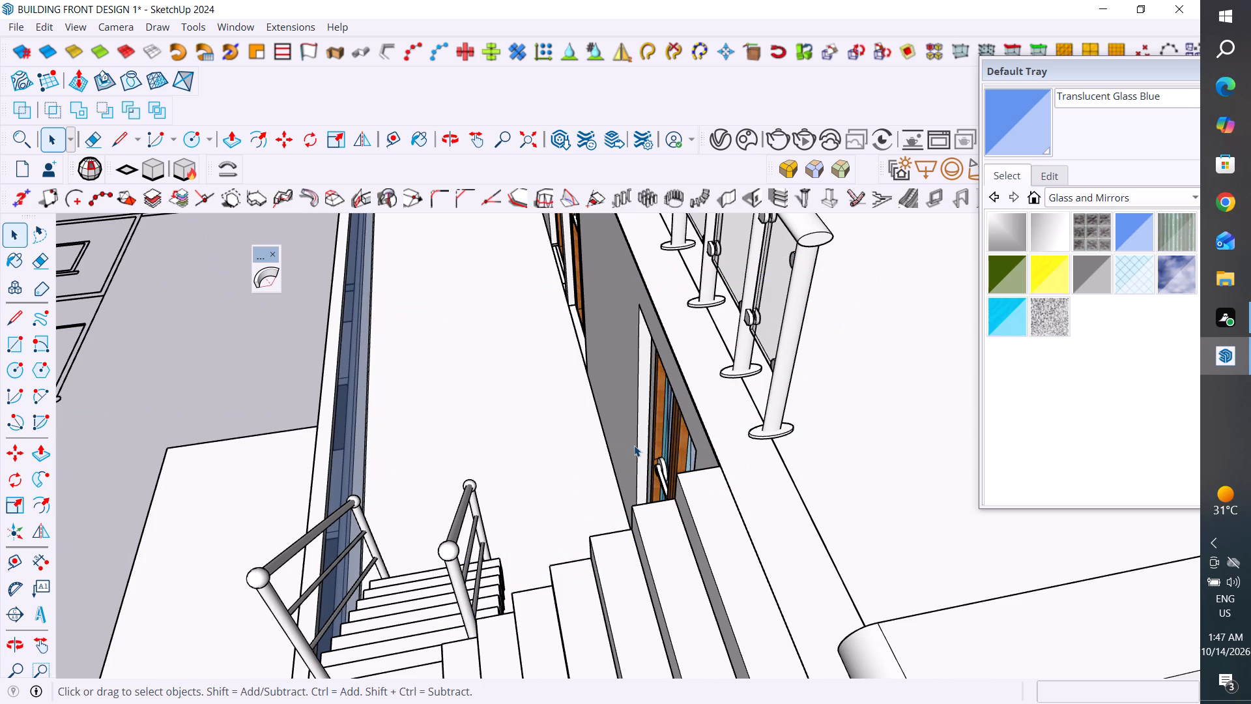
Examine the landing, both stair flights and the lower flight's railings from several sides to plan the upper railing.
scroll(764, 566, down, 6)
scroll(726, 351, down, 6)
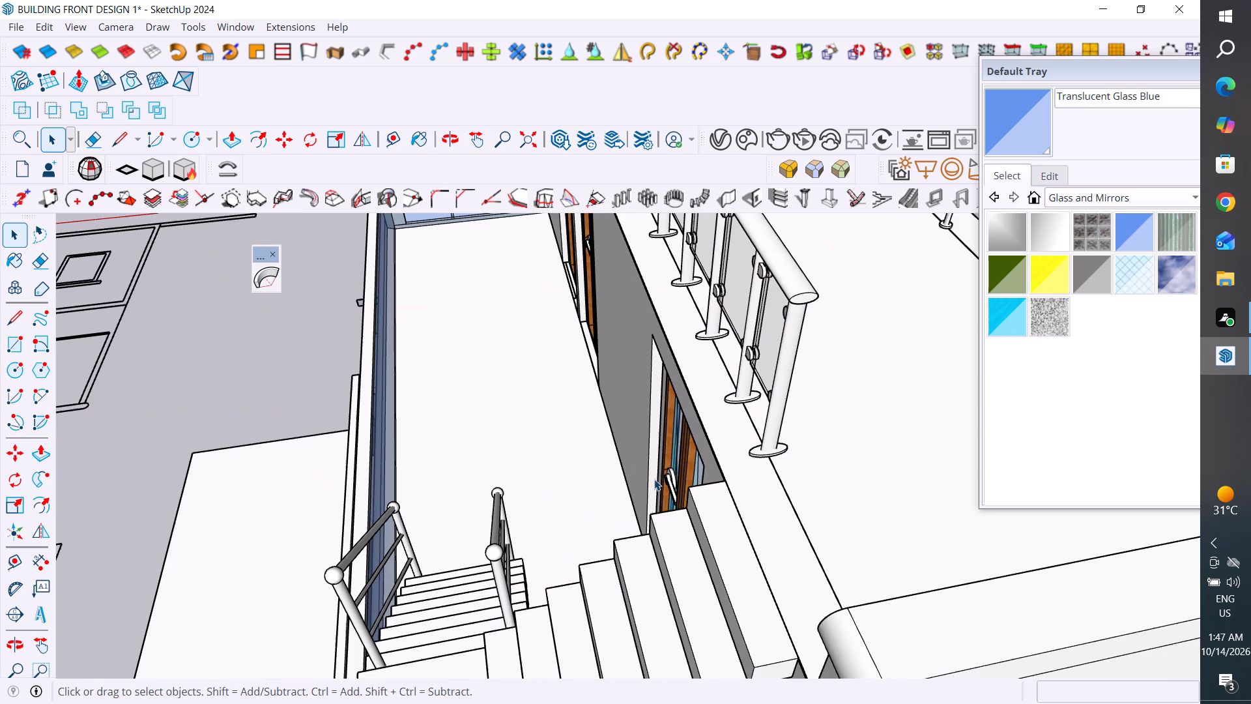
middle_drag(696, 515, 820, 456)
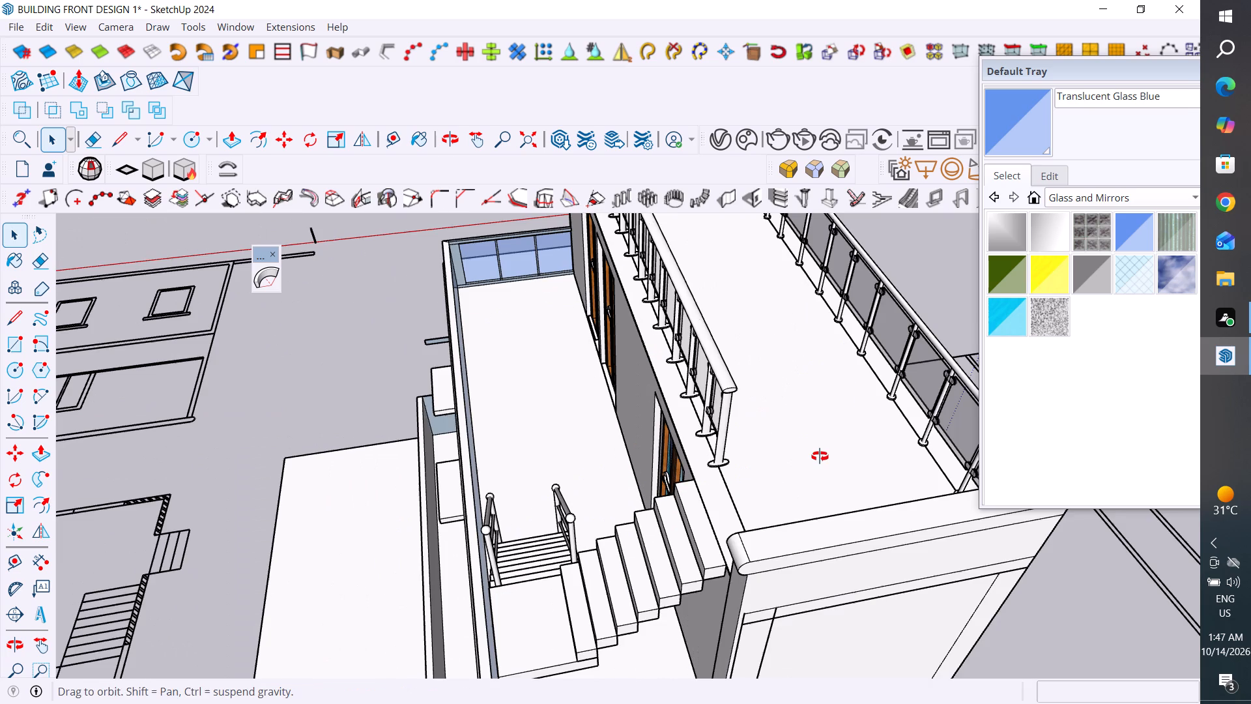
middle_drag(820, 456, 1001, 468)
middle_drag(729, 527, 1001, 467)
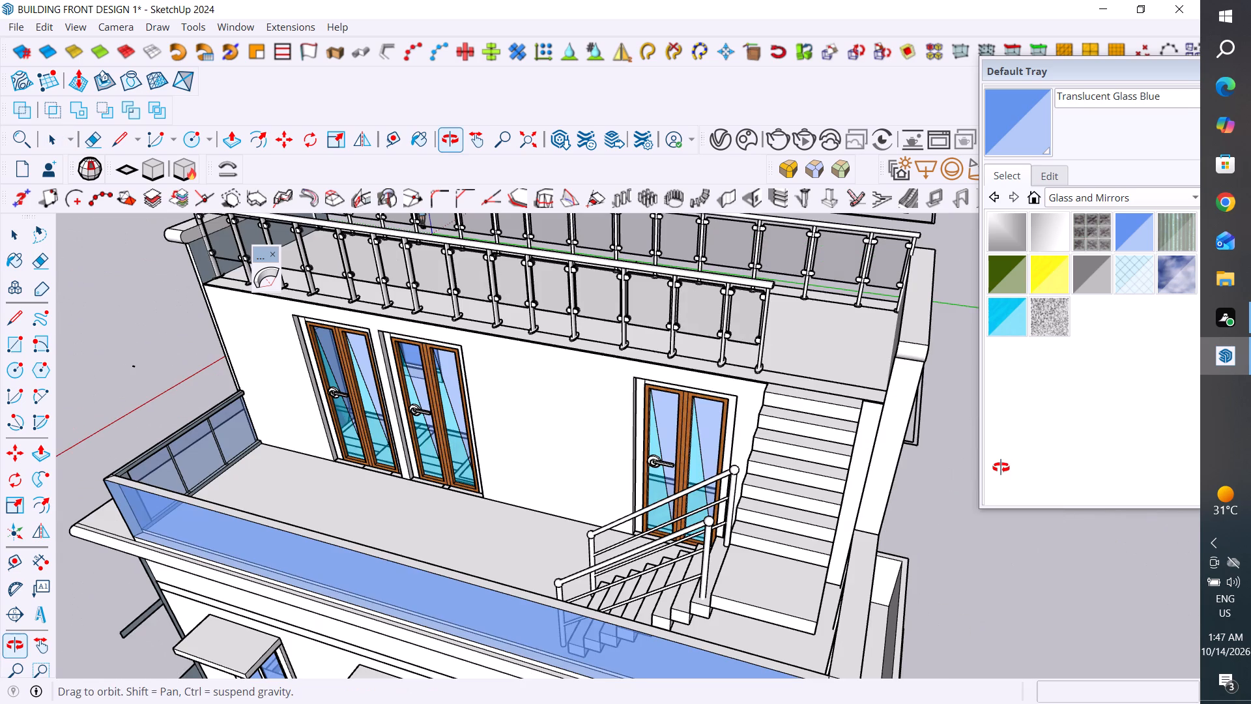
middle_drag(1001, 467, 928, 526)
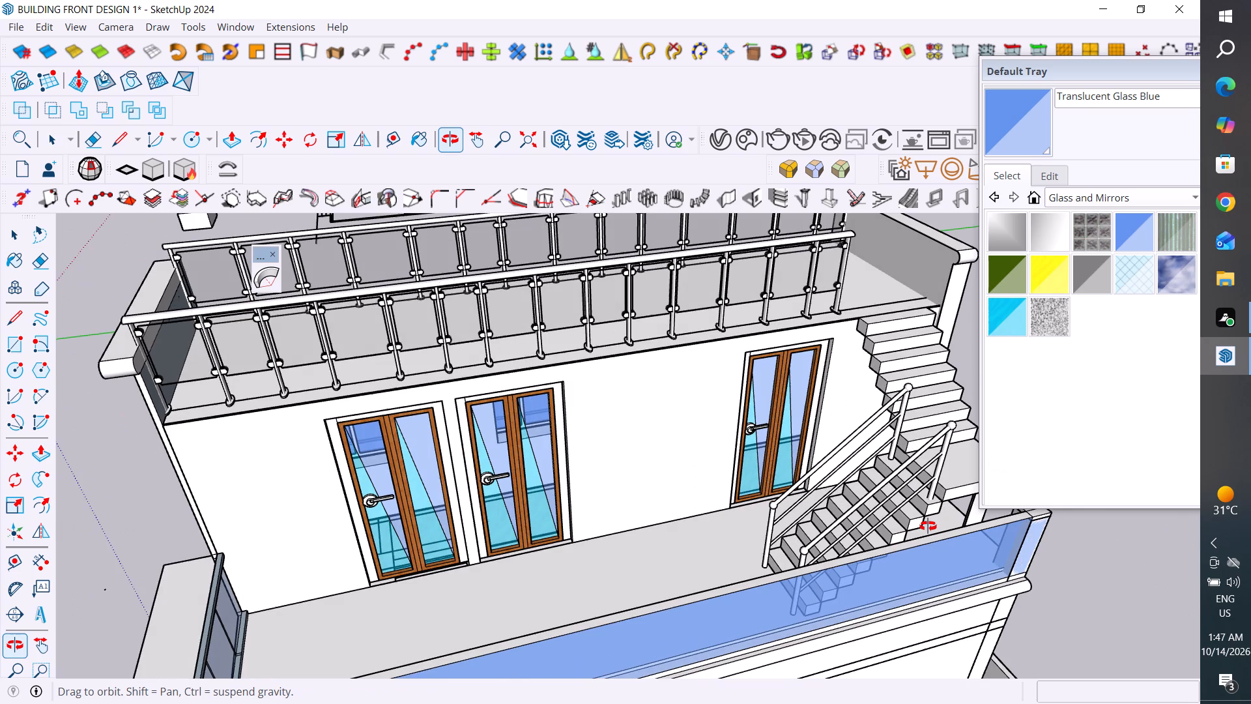
middle_drag(928, 526, 852, 510)
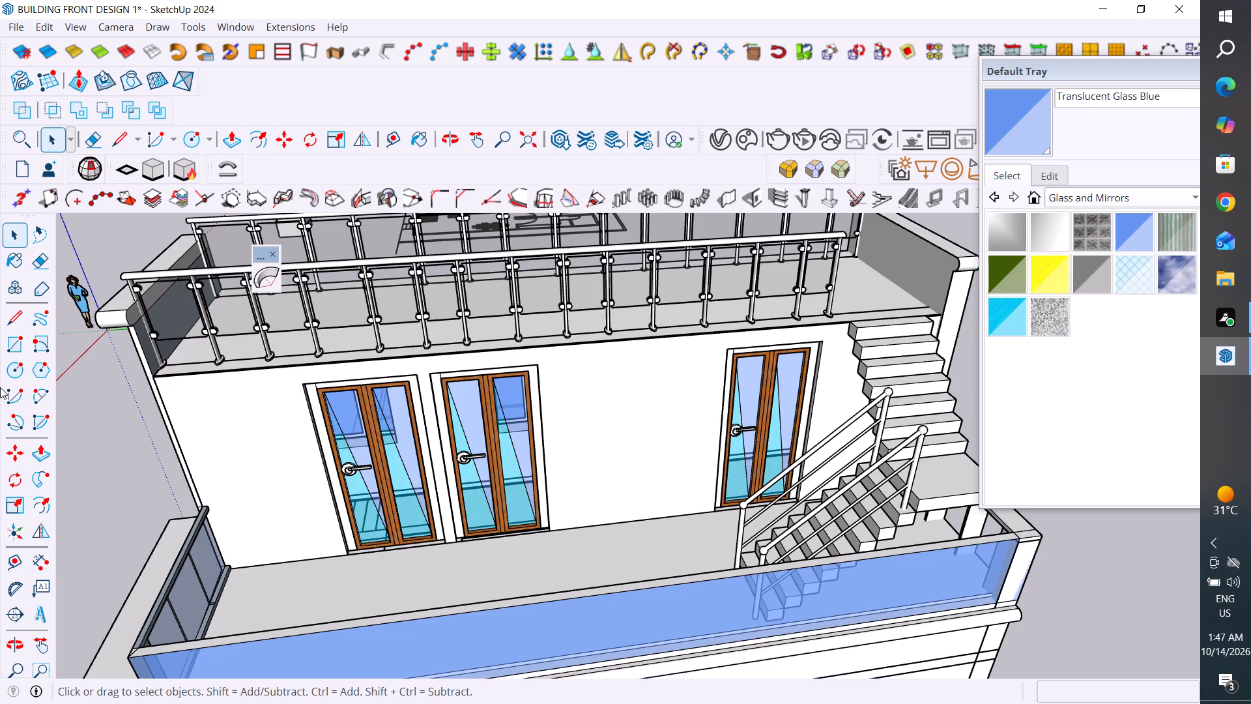
click(14, 237)
click(100, 413)
scroll(524, 476, down, 6)
middle_drag(689, 506, 515, 561)
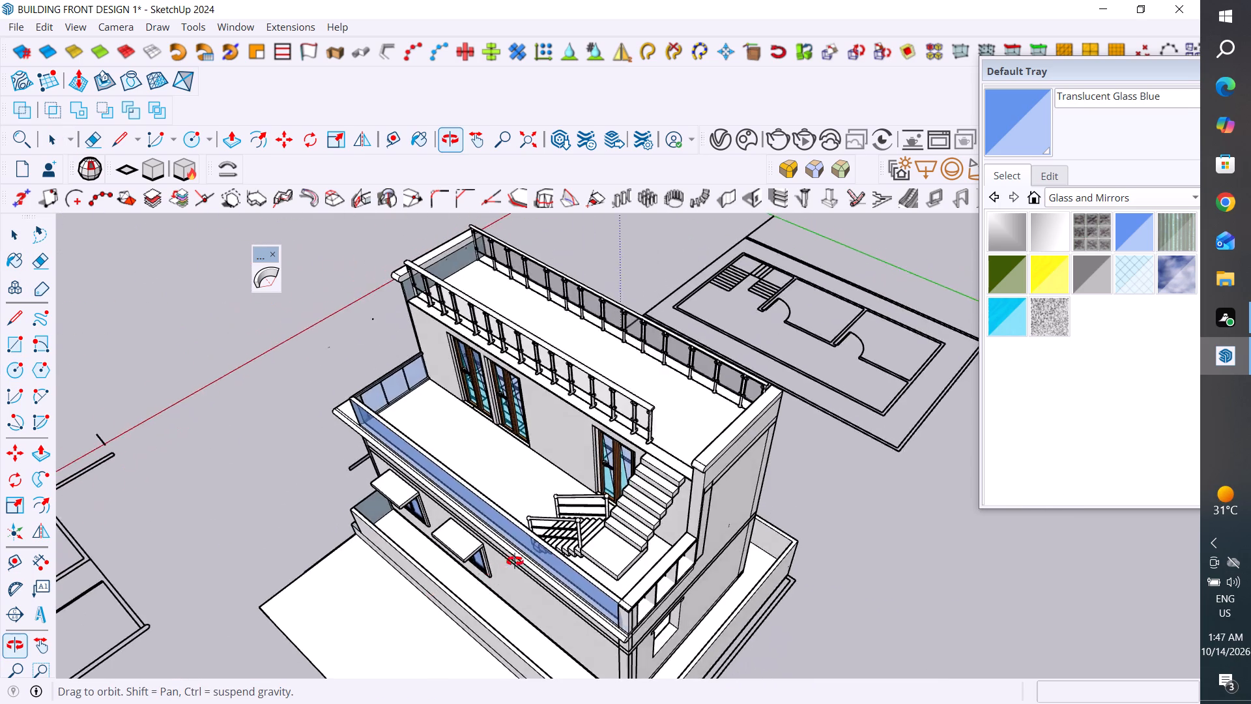
middle_drag(515, 561, 622, 544)
scroll(725, 491, up, 4)
middle_drag(788, 483, 598, 512)
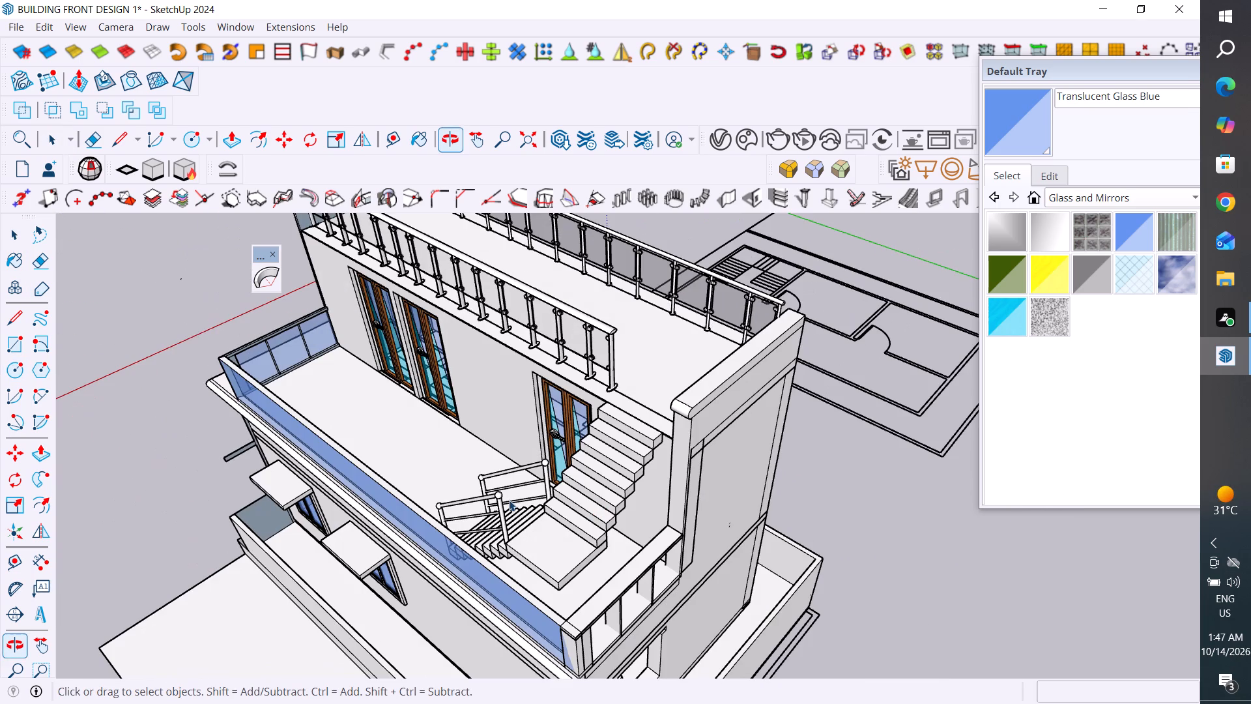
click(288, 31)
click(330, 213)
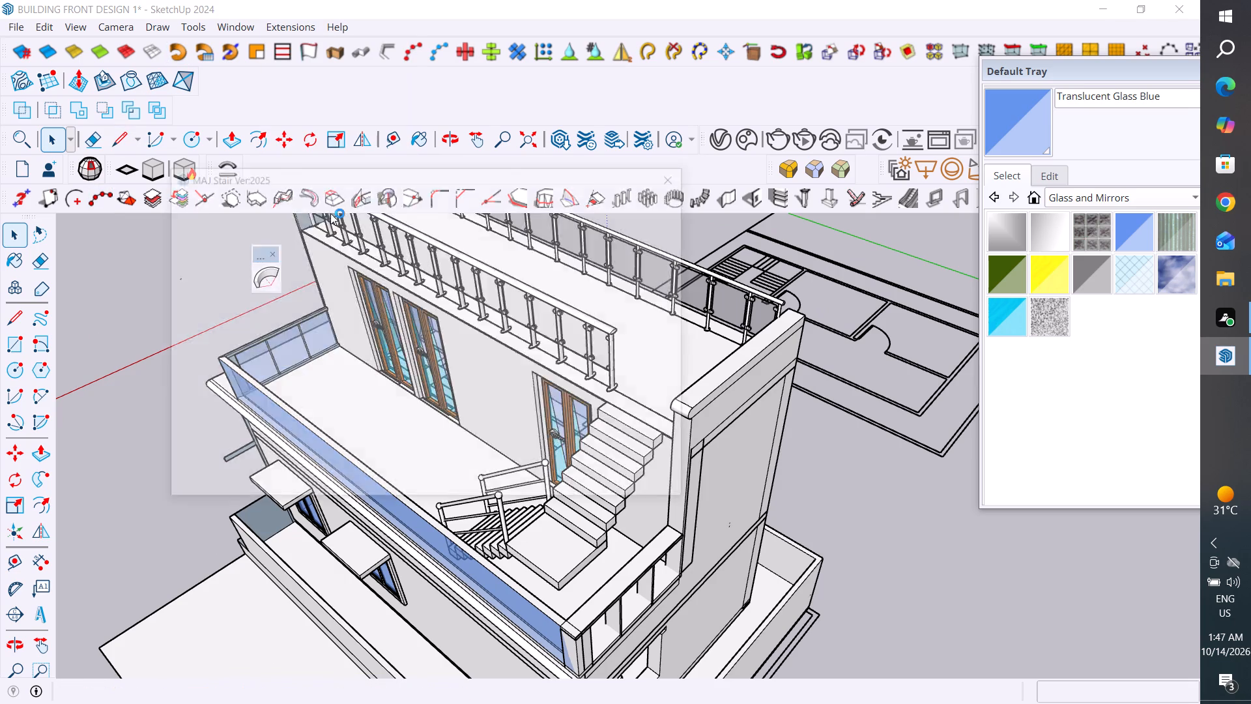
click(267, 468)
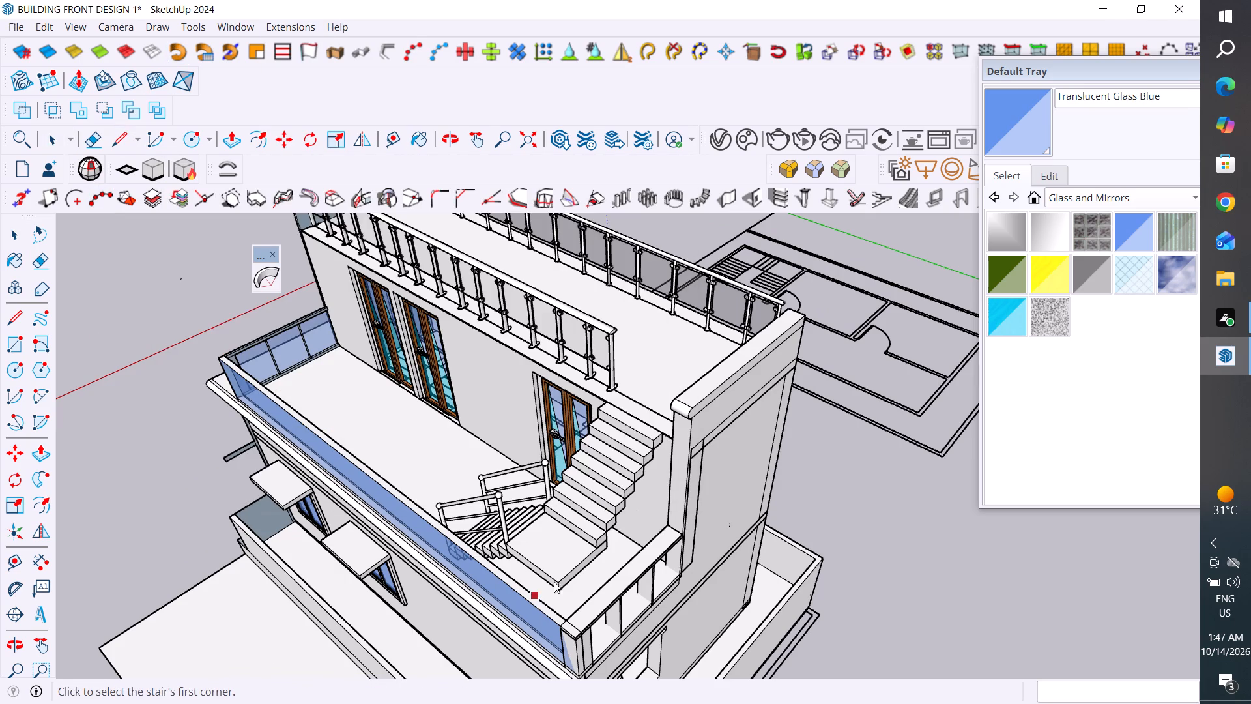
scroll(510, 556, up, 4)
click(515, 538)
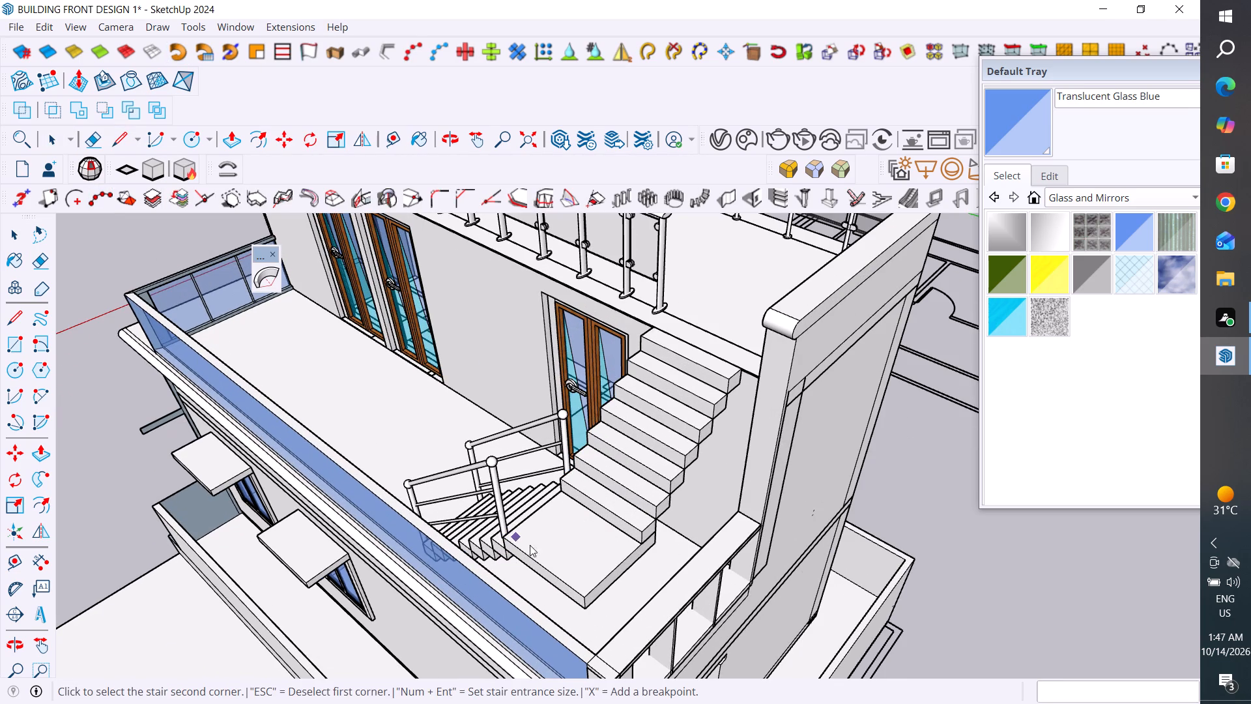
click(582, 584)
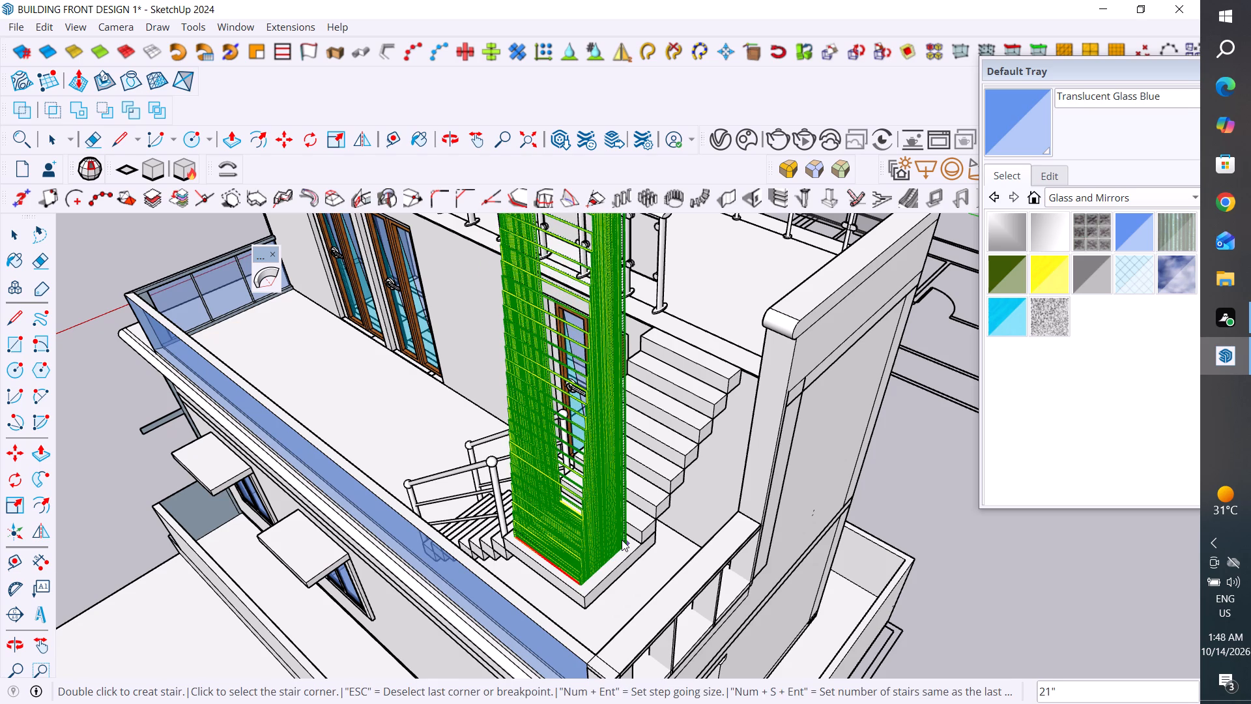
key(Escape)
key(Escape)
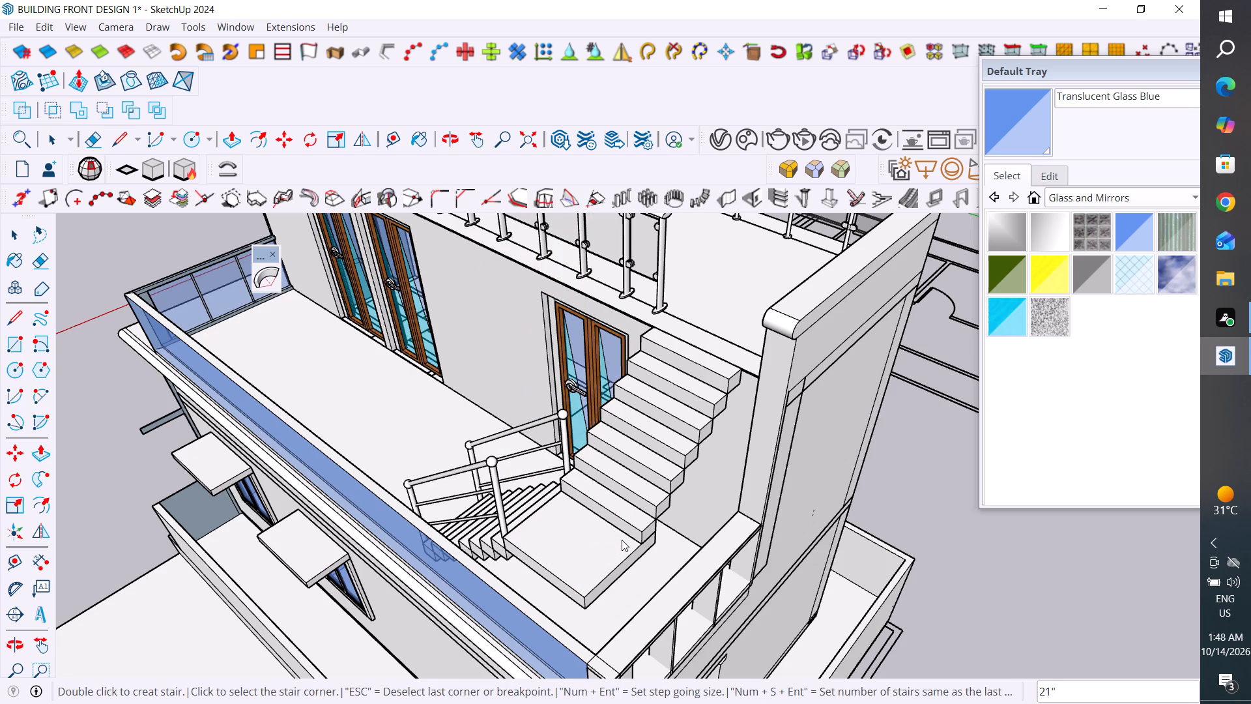
Create a MajRail railing from beside the lower flight's outer end post, around the landing's outer corner, and up the upper flight's outer side to the roof slab.
click(308, 26)
click(316, 198)
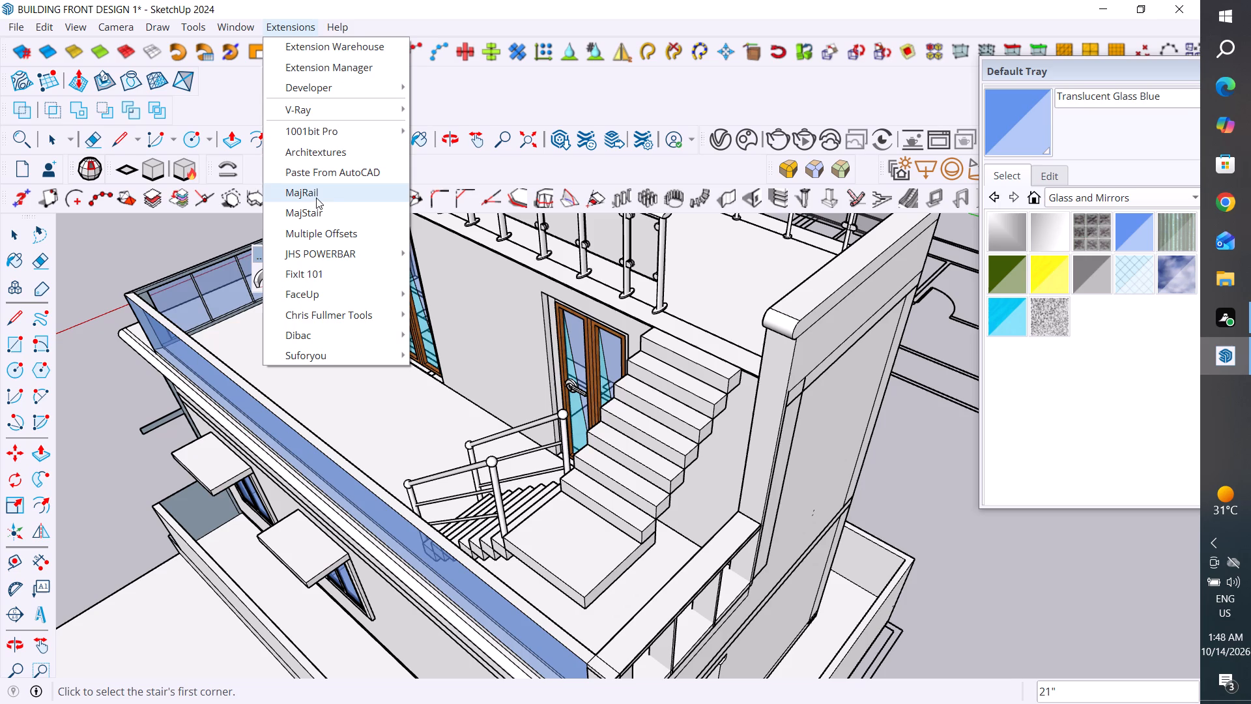
click(285, 475)
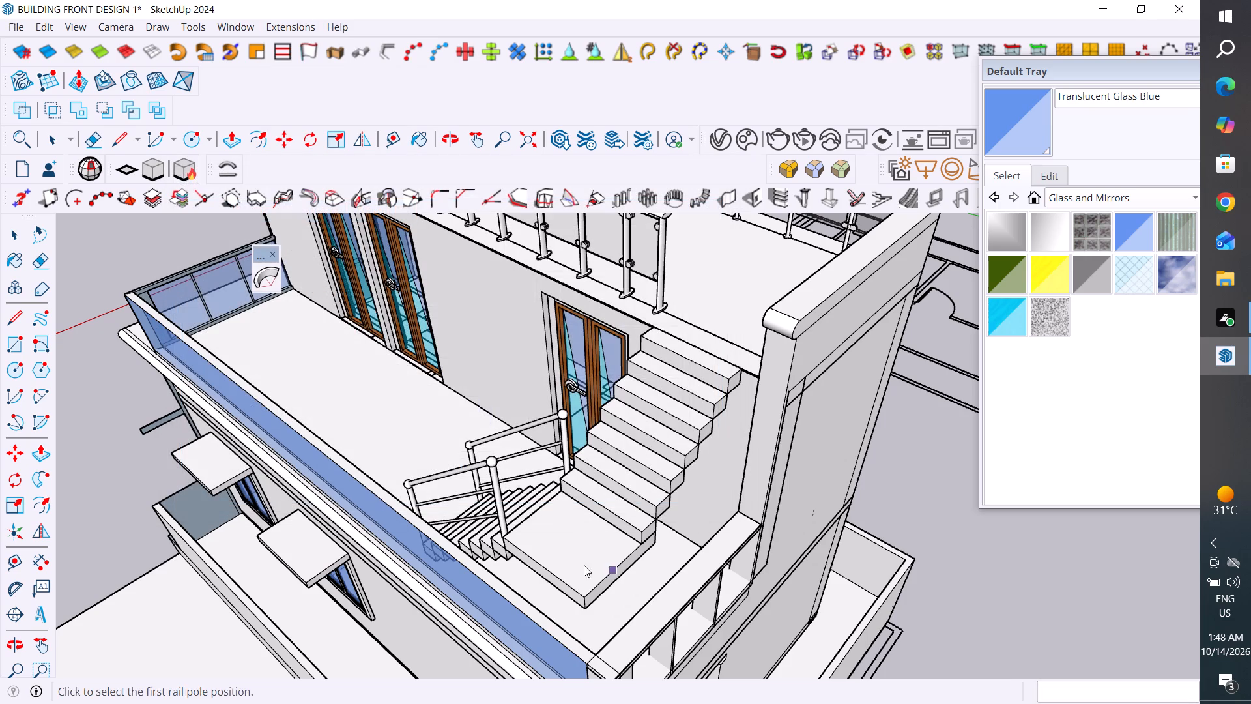
click(517, 536)
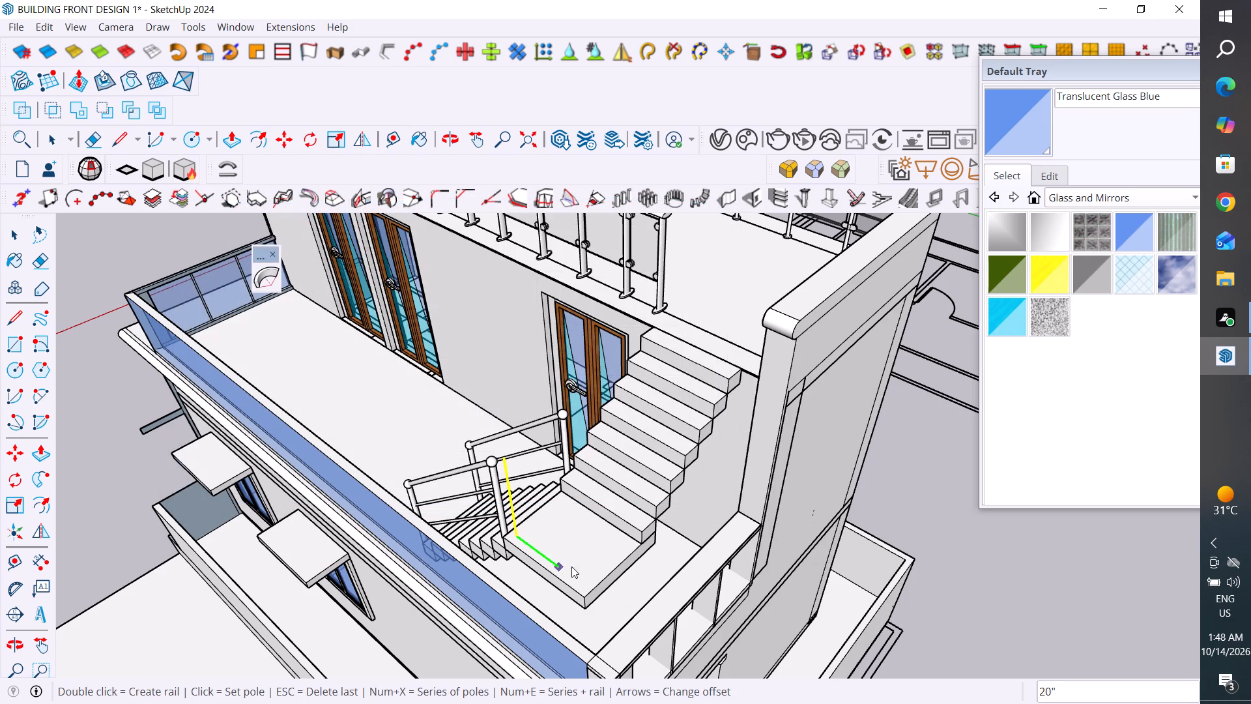
click(584, 579)
click(627, 546)
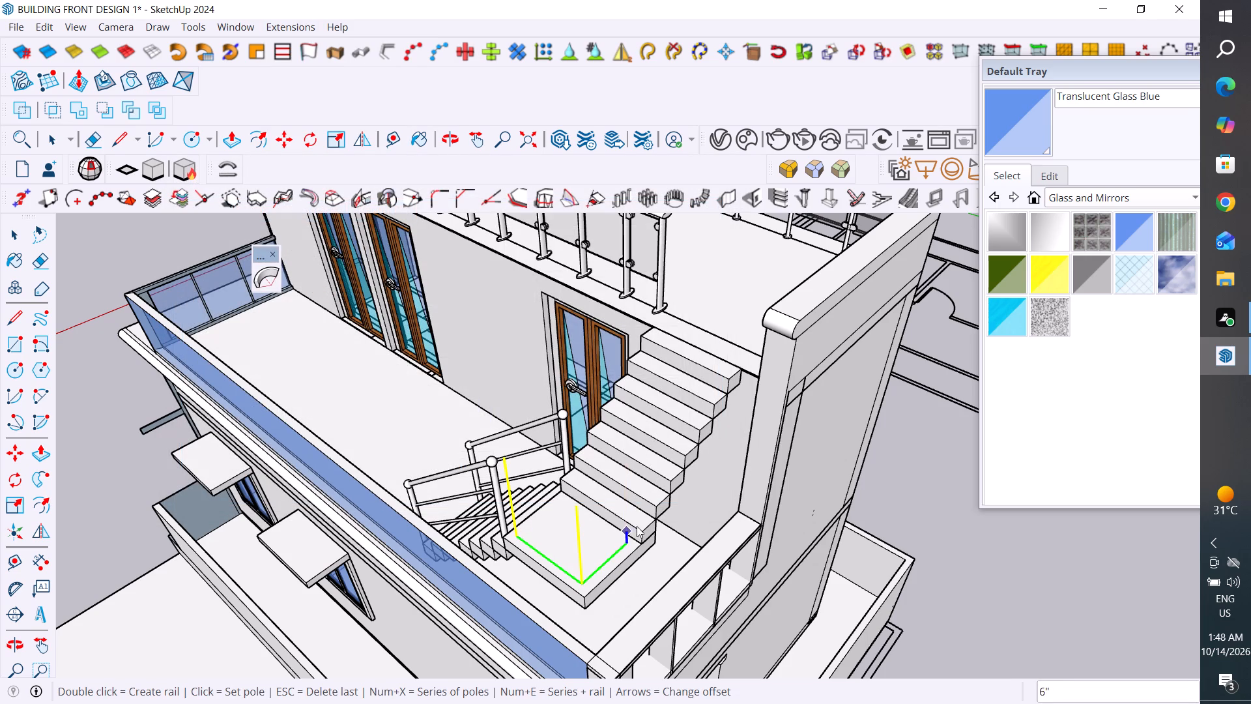
click(731, 353)
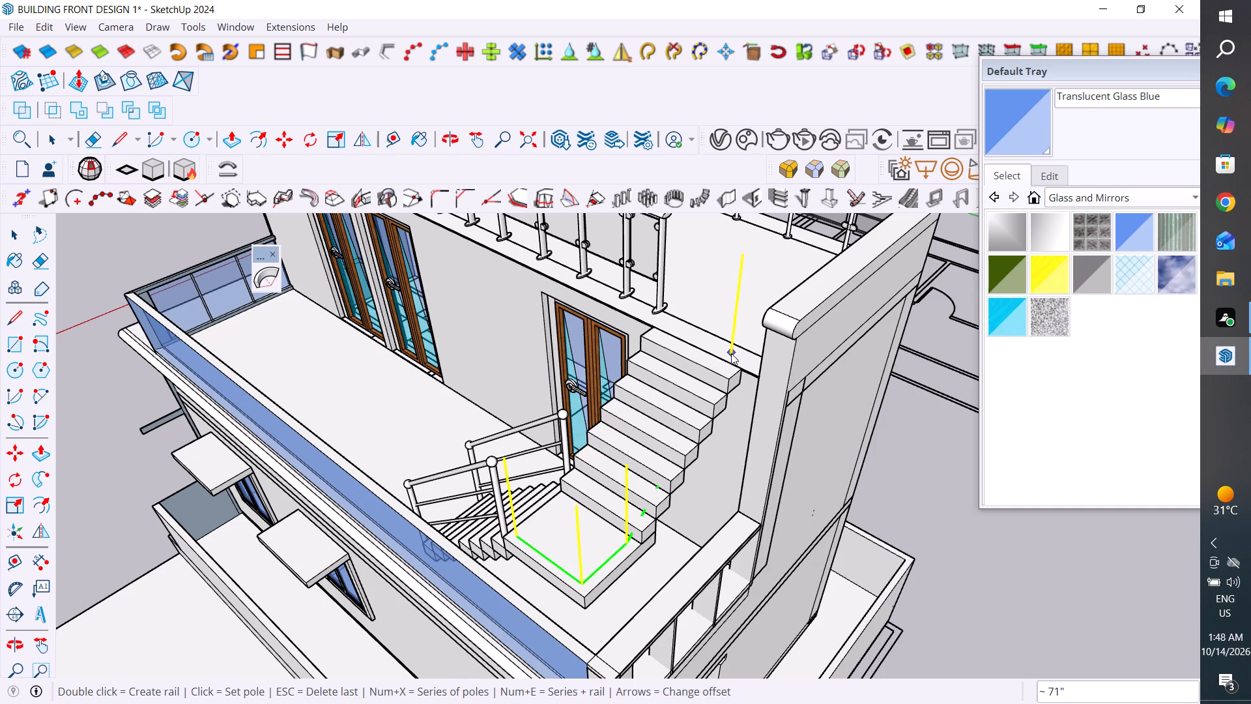
click(731, 353)
double_click(731, 353)
key(Return)
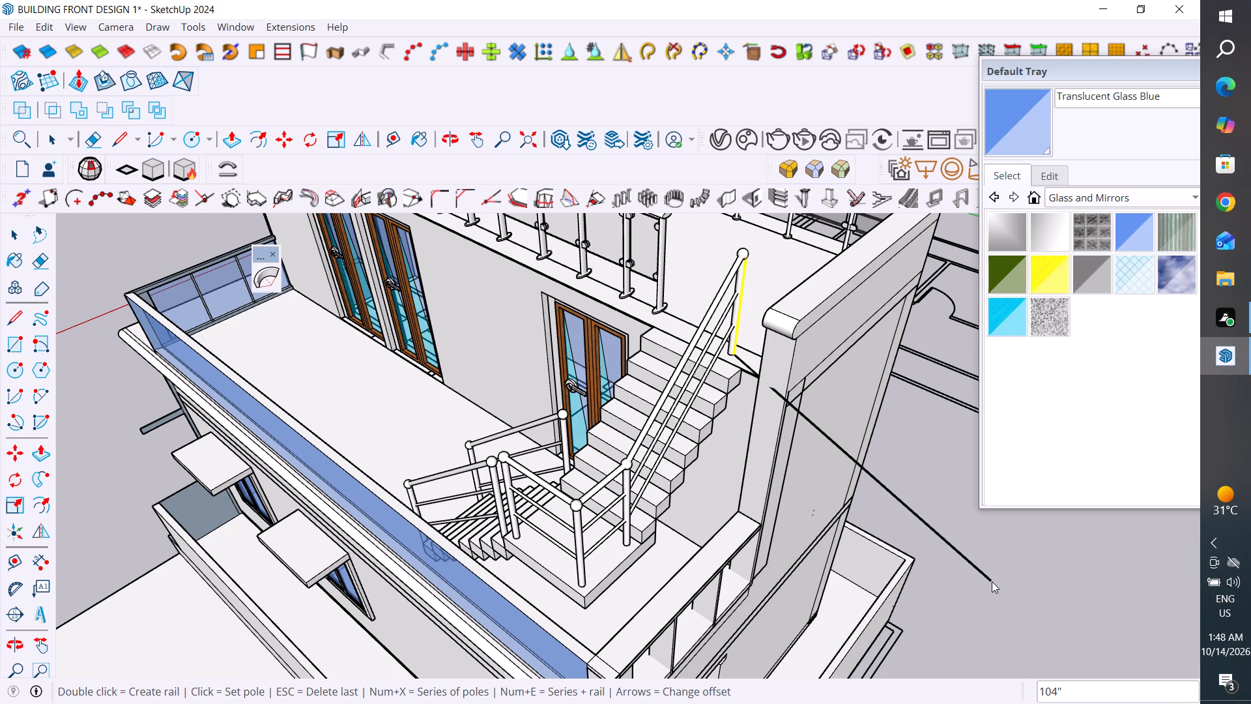
key(Return)
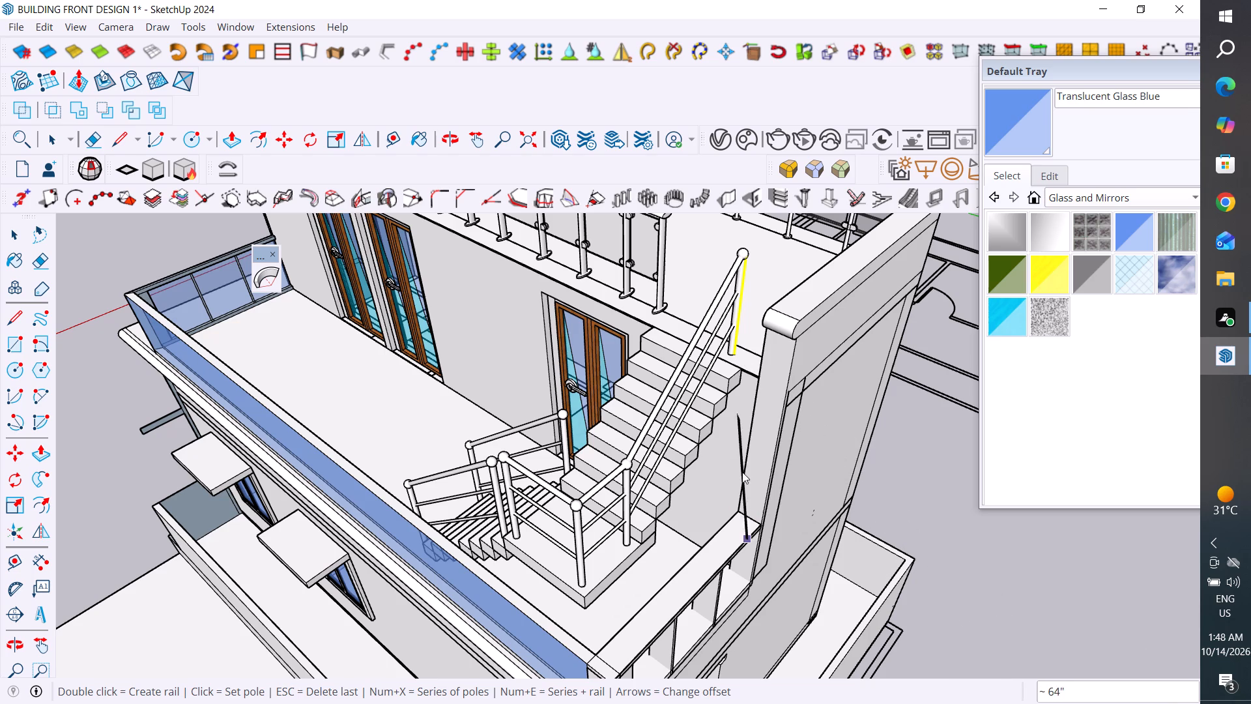
double_click(737, 355)
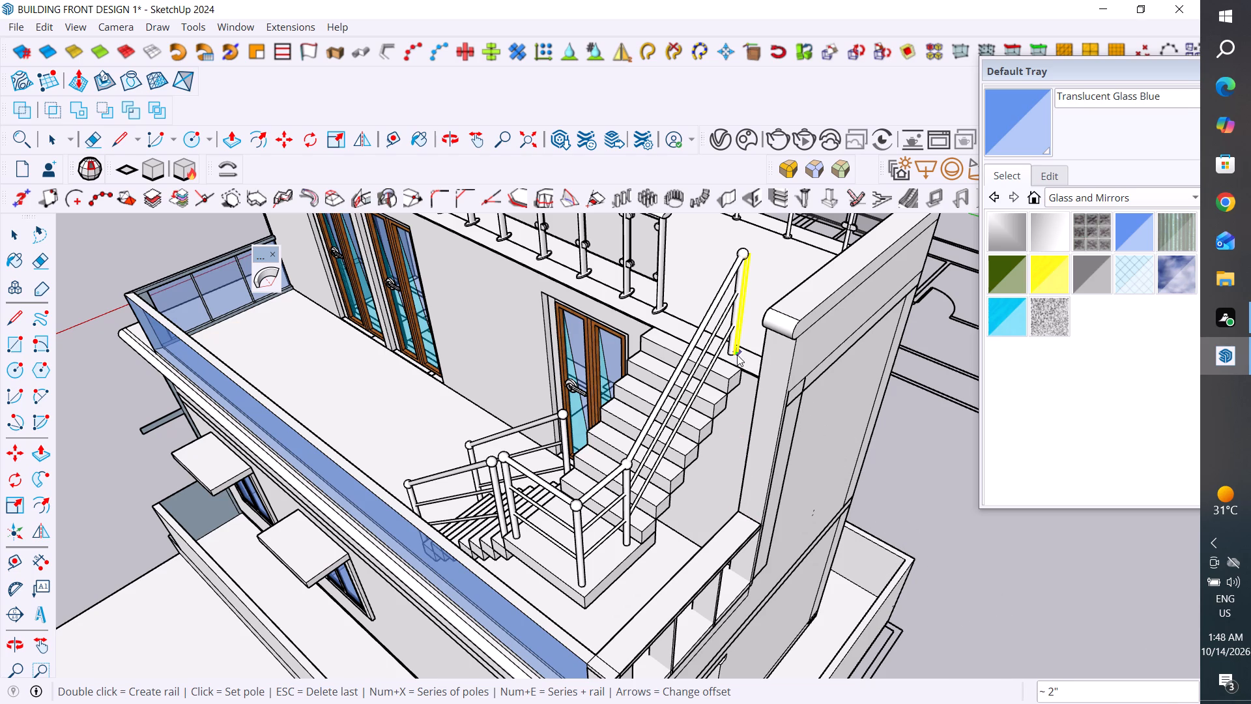
Examine the outer railing's top post at the roof slab and the open inner side of the upper flight.
scroll(444, 538, down, 6)
scroll(531, 471, up, 3)
scroll(637, 374, up, 8)
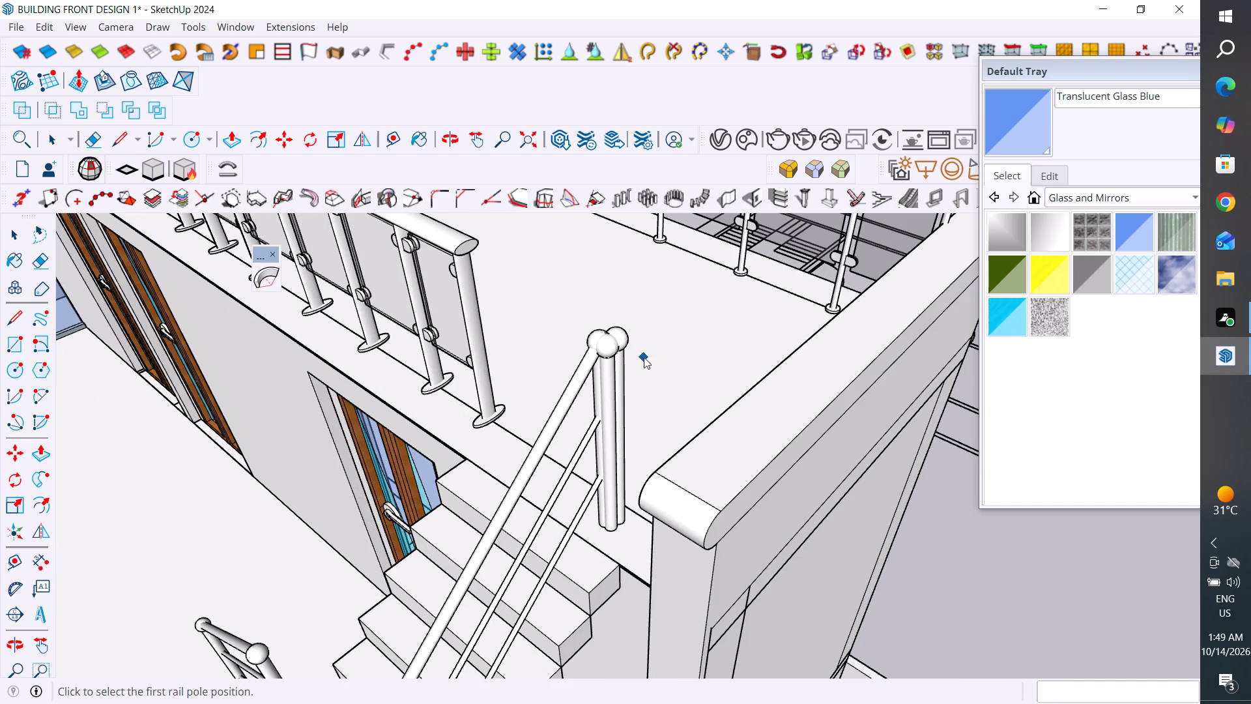
click(12, 235)
scroll(641, 400, down, 4)
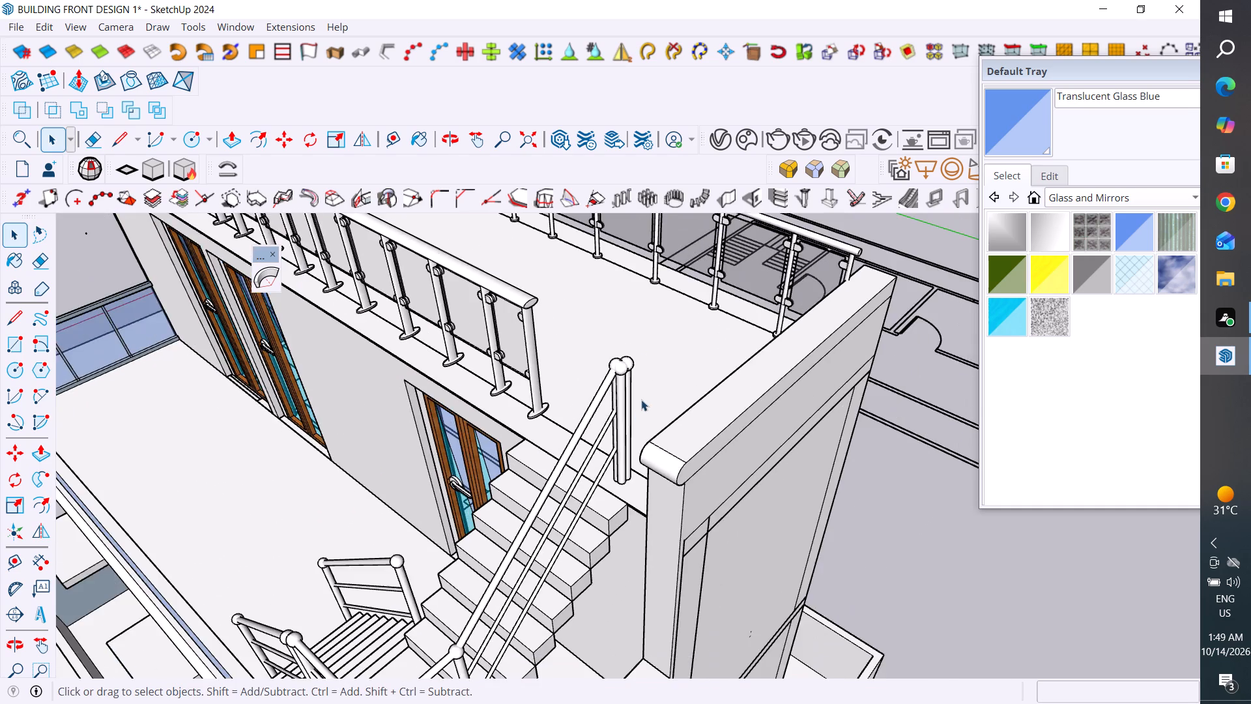
middle_drag(628, 458, 1033, 667)
scroll(798, 477, up, 5)
middle_drag(817, 503, 573, 449)
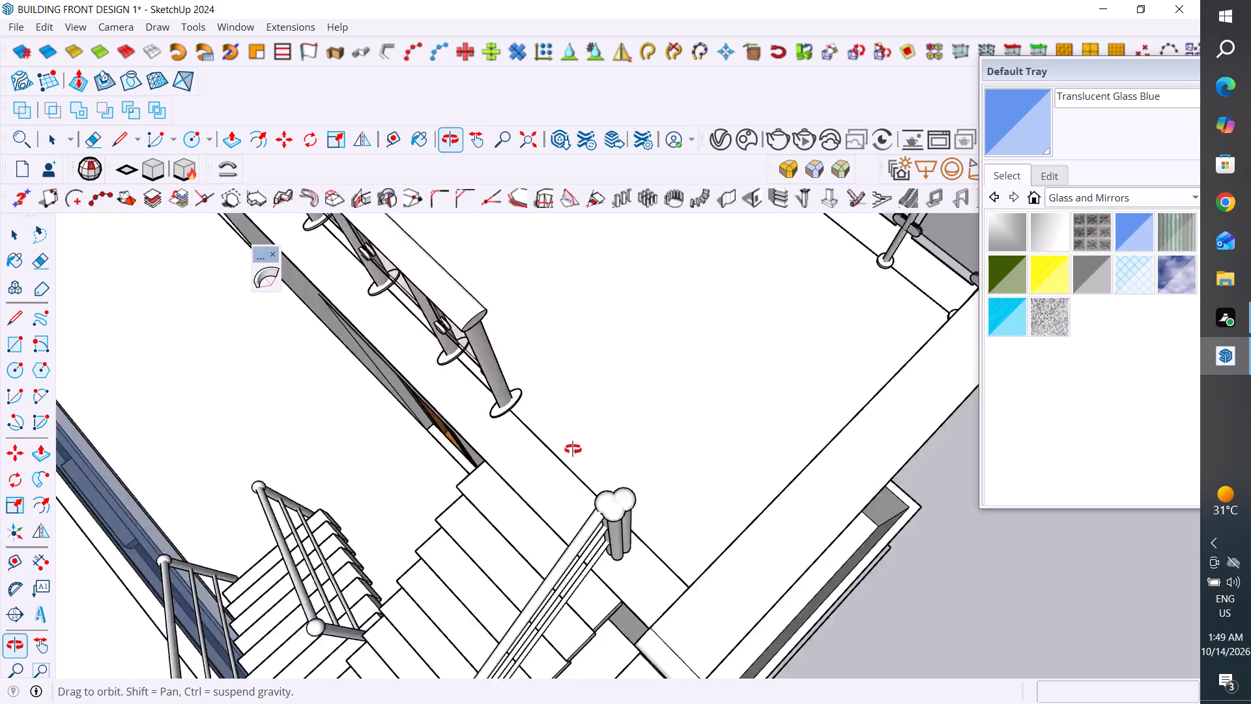
middle_drag(573, 449, 857, 367)
scroll(670, 417, down, 5)
scroll(794, 632, up, 4)
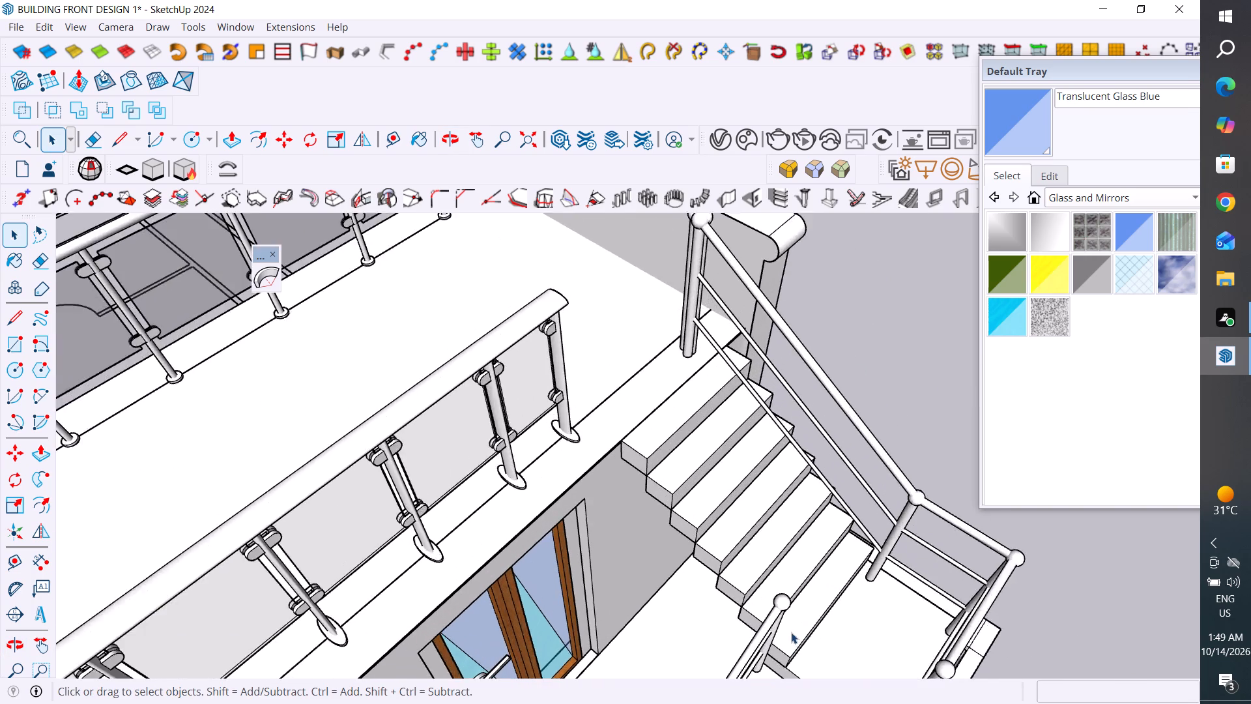
middle_drag(779, 626, 702, 548)
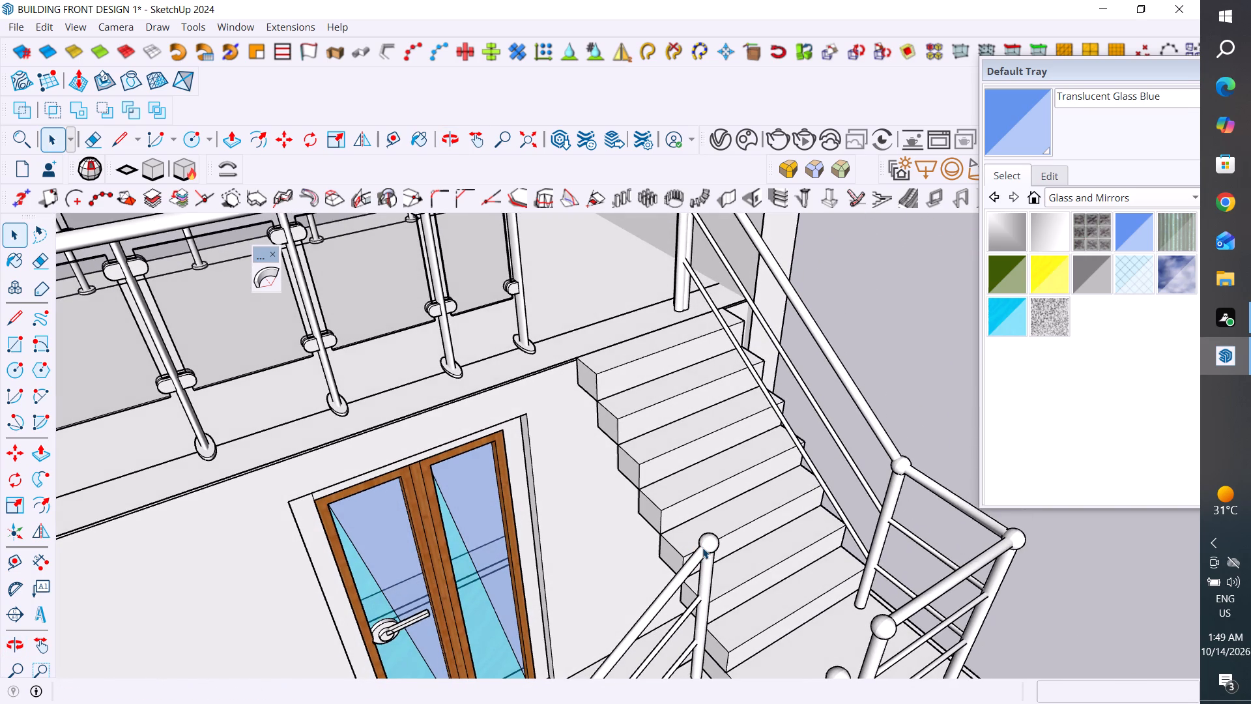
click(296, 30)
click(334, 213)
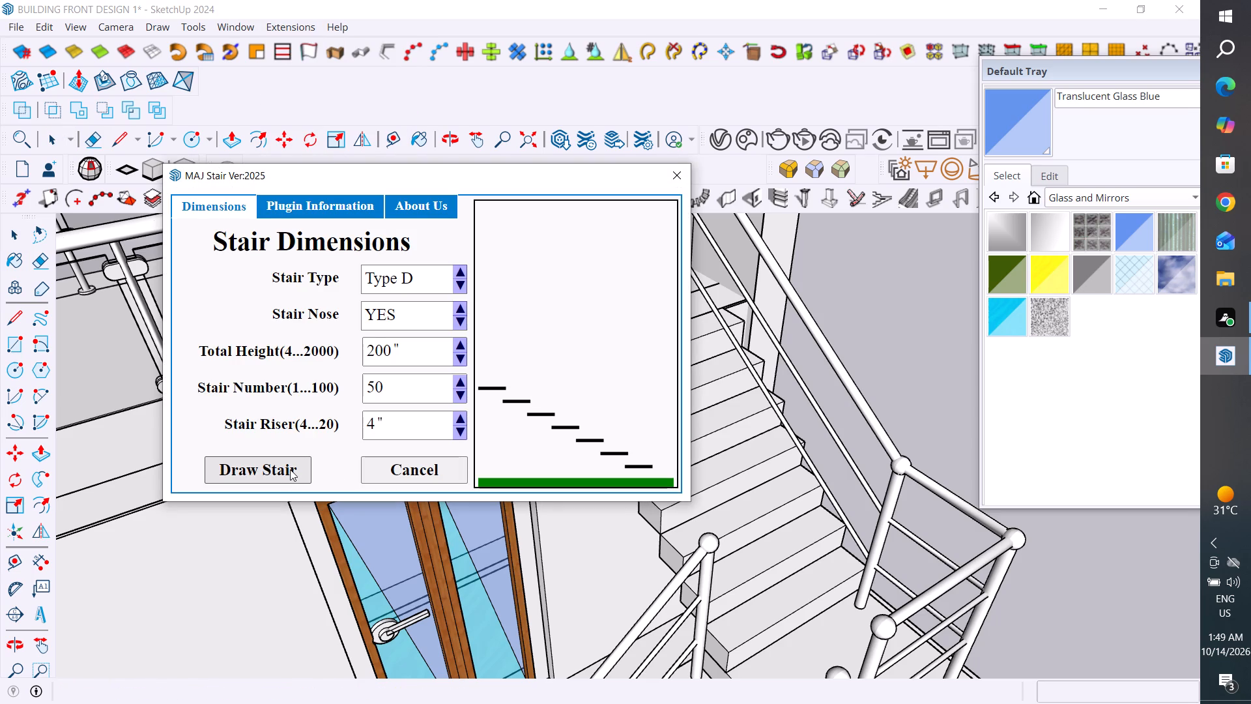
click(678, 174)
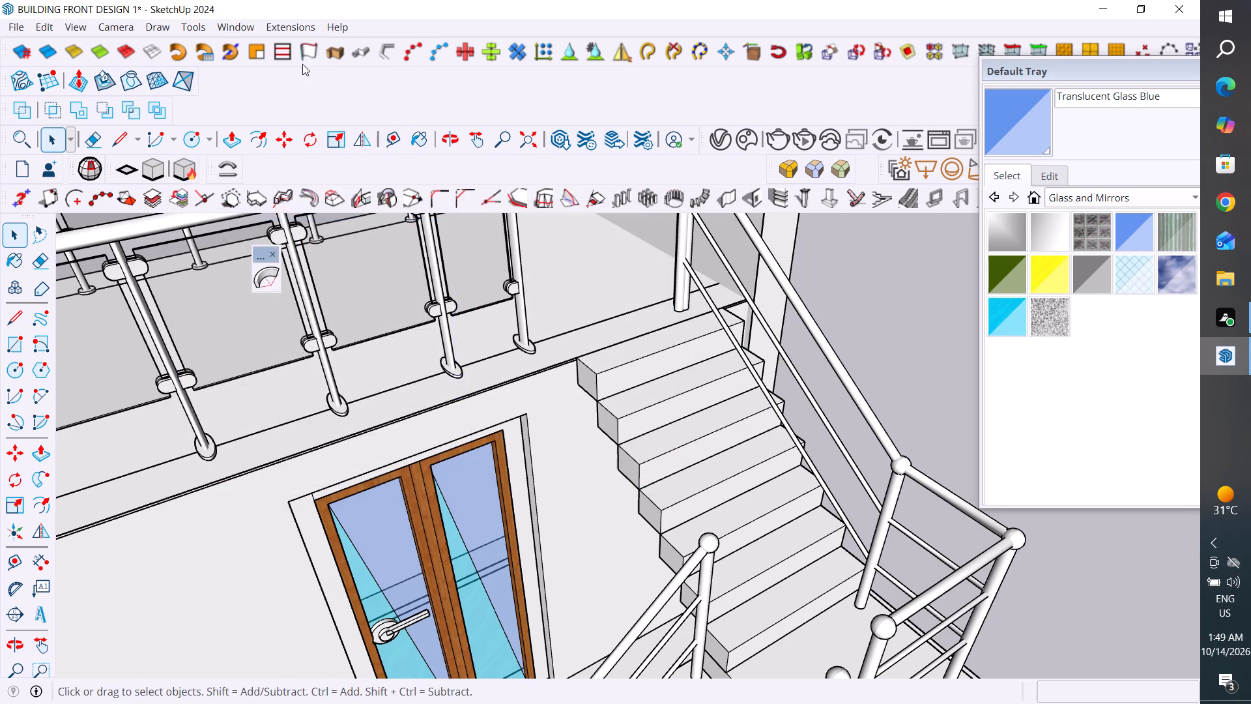
Create a MajRail railing along the upper flight's inner side, from its bottom tread up to the roof slab beside the roof railing.
click(244, 27)
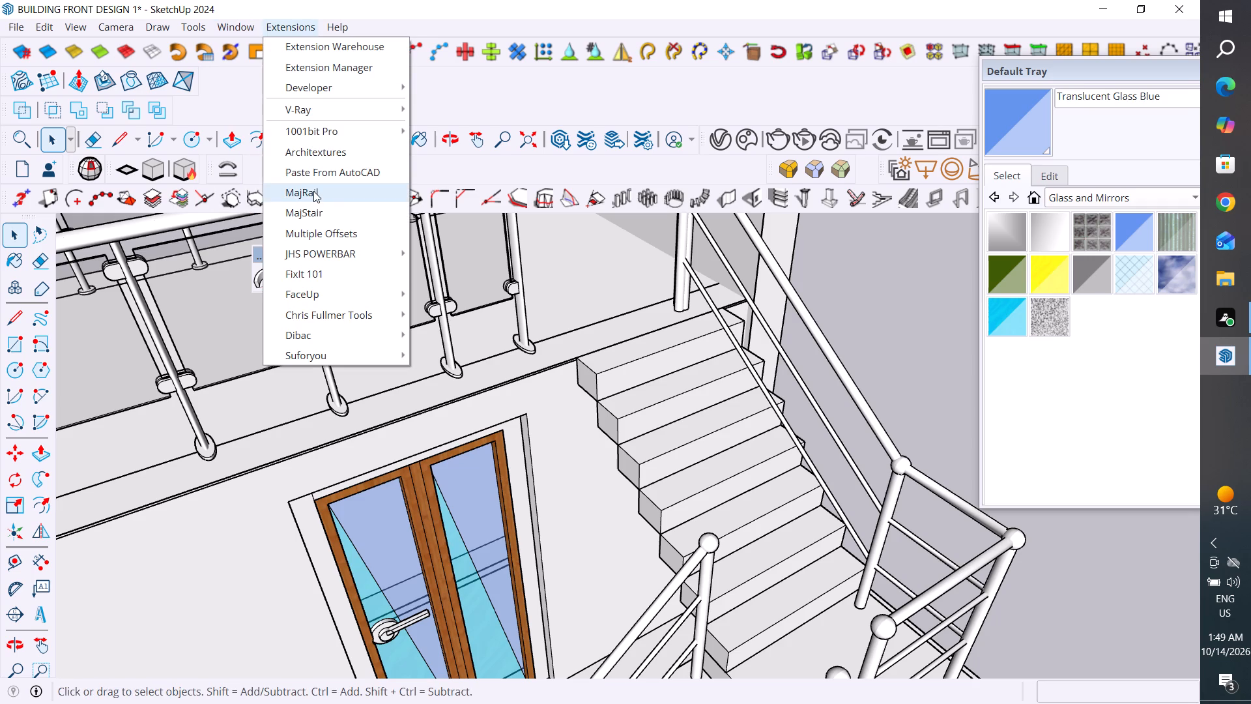
click(313, 191)
click(297, 465)
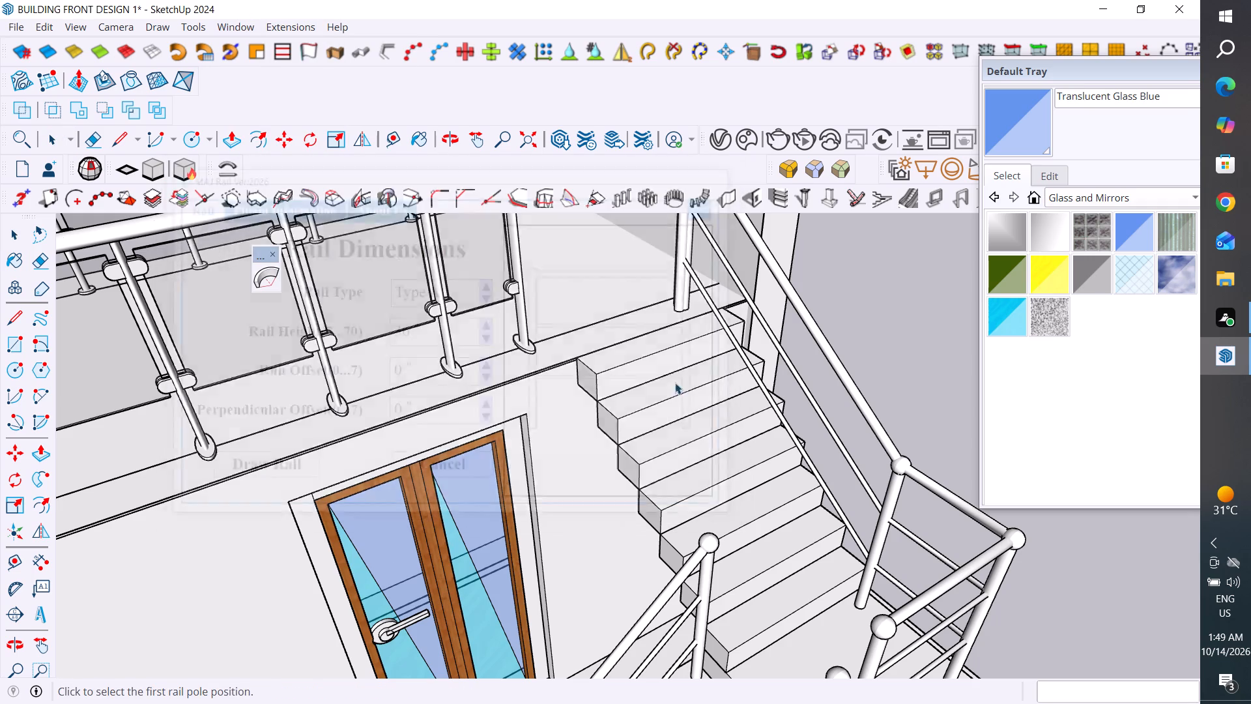
middle_drag(741, 572, 970, 613)
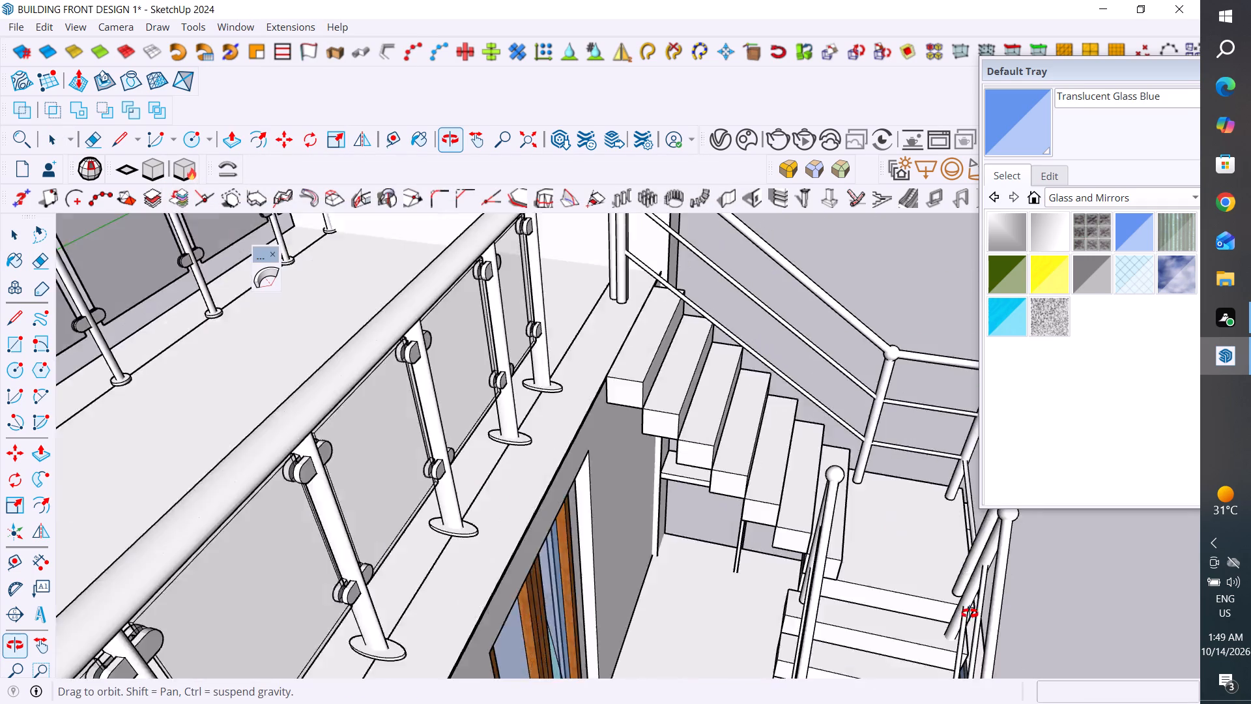
middle_drag(970, 613, 955, 694)
scroll(846, 538, up, 8)
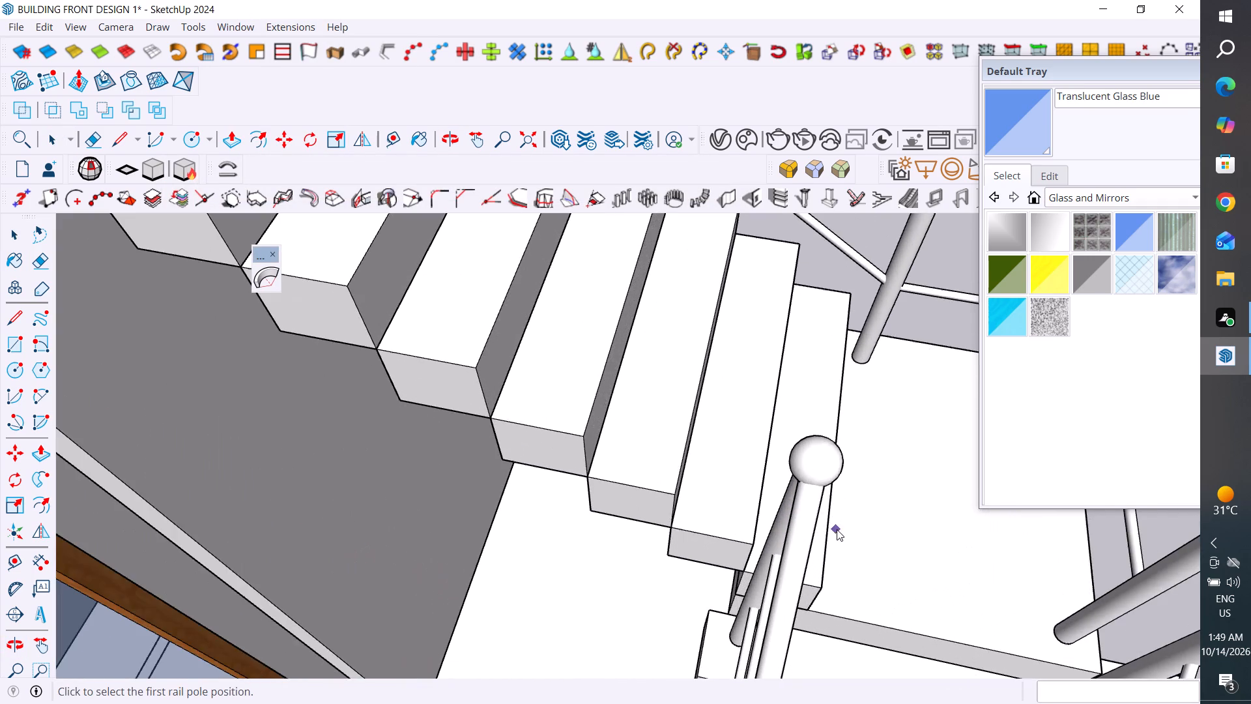
middle_drag(827, 507, 652, 390)
click(630, 463)
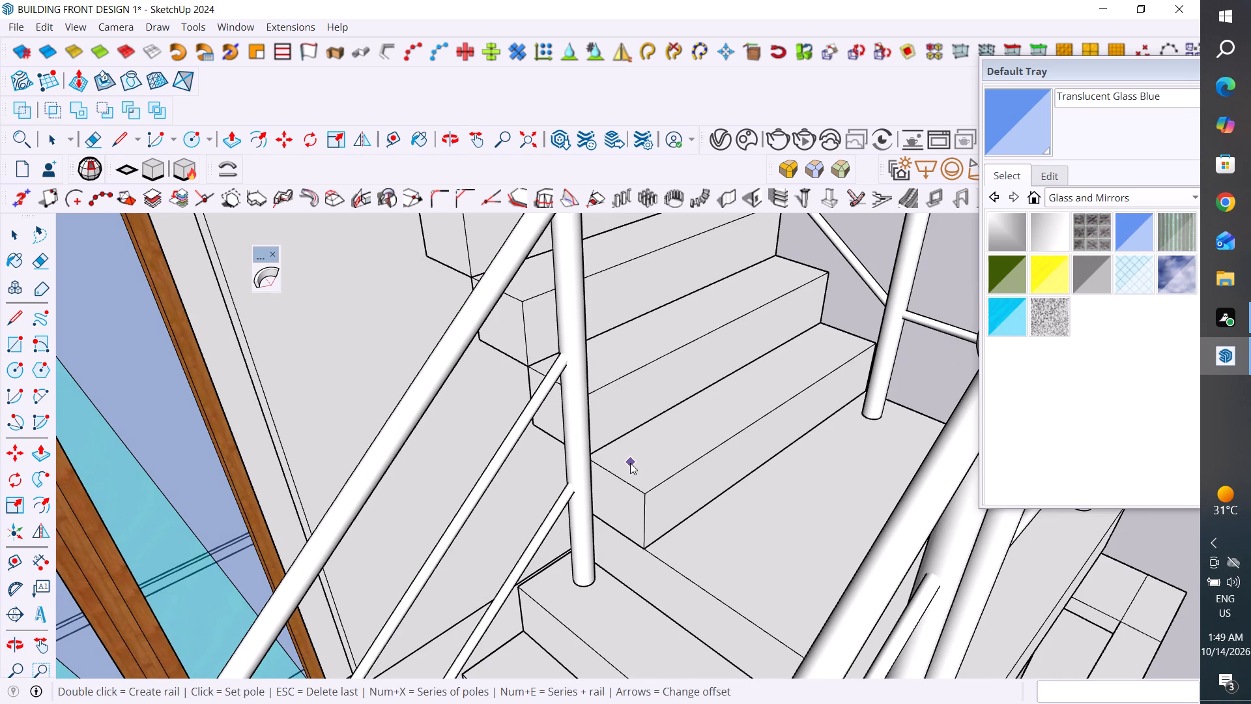
scroll(630, 463, down, 5)
middle_drag(639, 468, 839, 506)
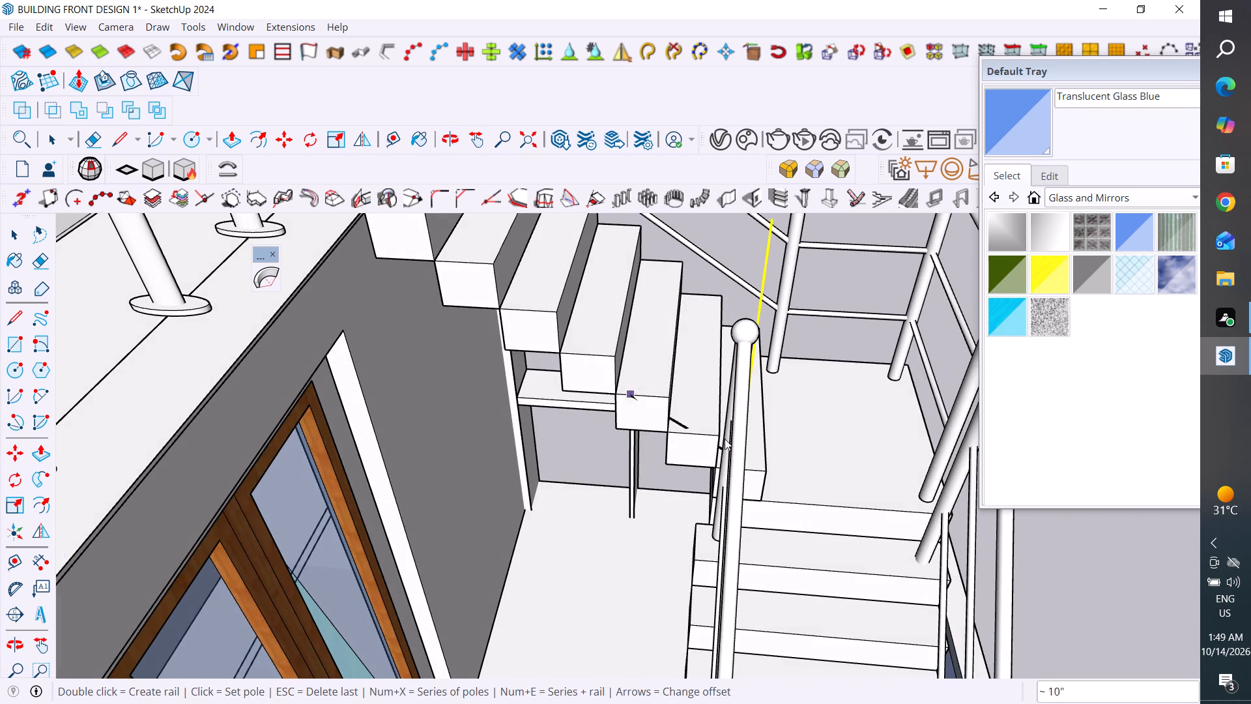
scroll(749, 456, down, 5)
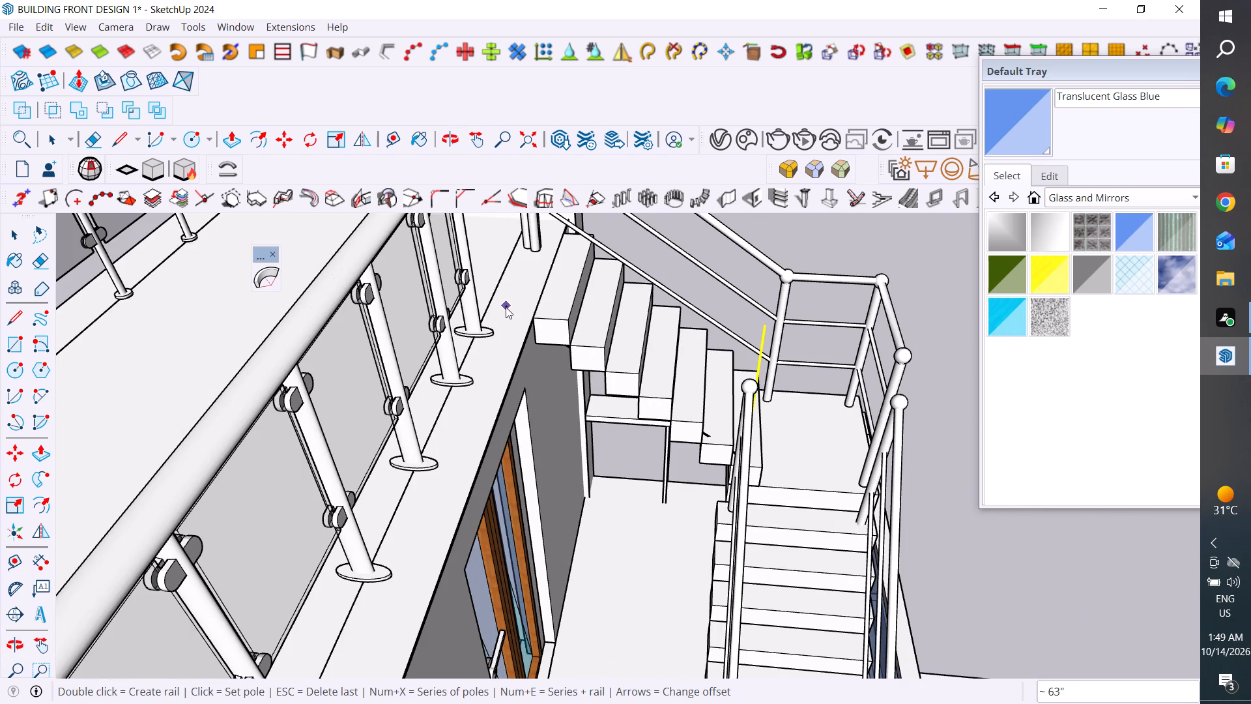
click(506, 307)
double_click(506, 307)
scroll(560, 403, down, 11)
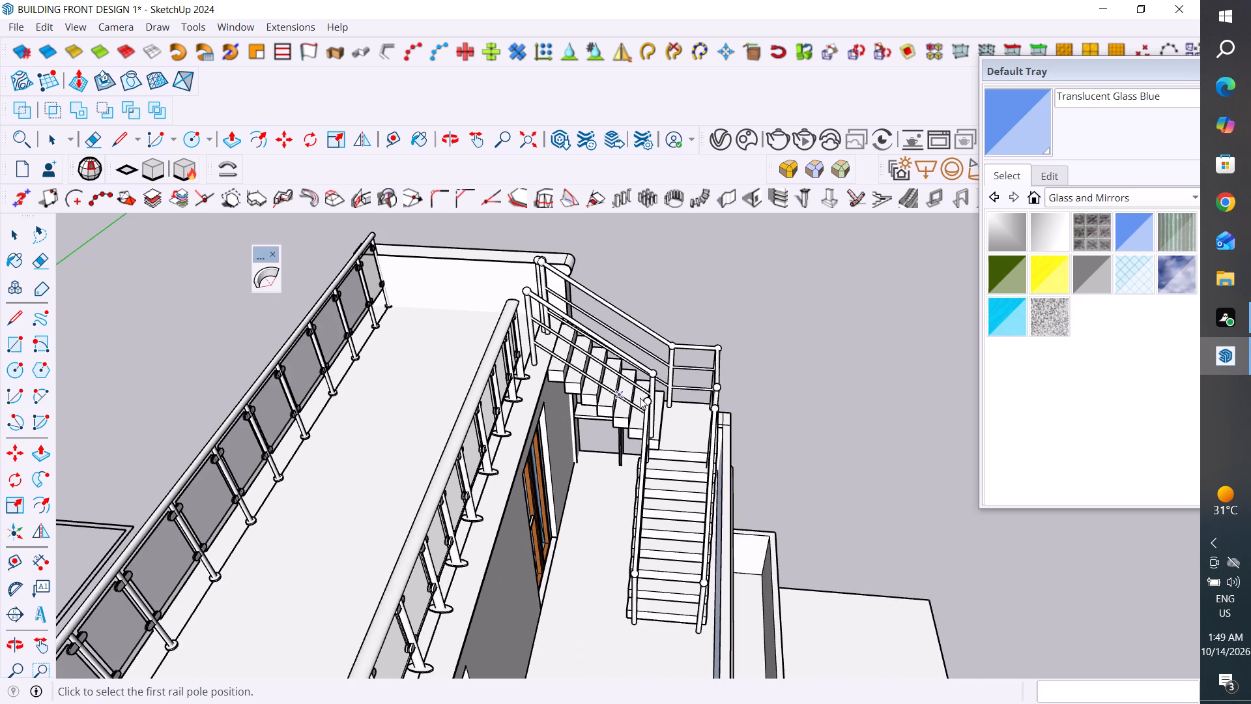
click(20, 236)
click(635, 255)
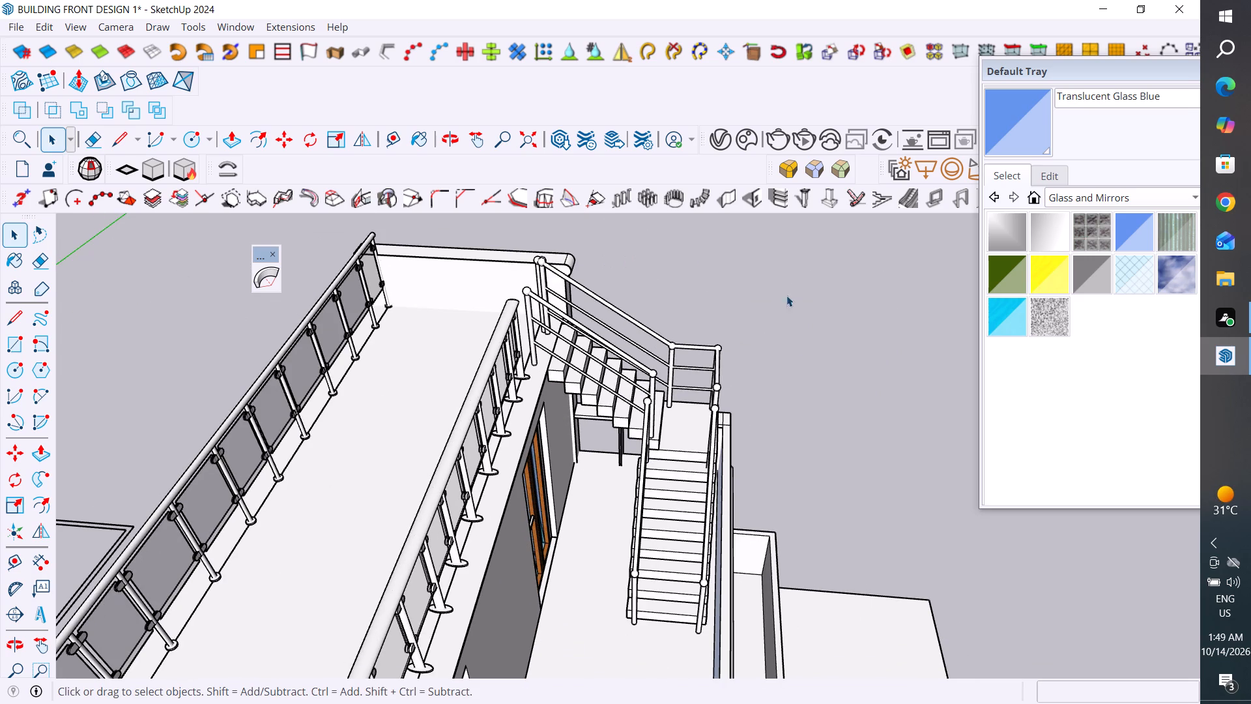
Hide the small stray group standing in the empty area behind the building.
scroll(799, 349, down, 3)
middle_drag(801, 352, 648, 248)
scroll(661, 357, down, 9)
middle_drag(729, 563, 869, 575)
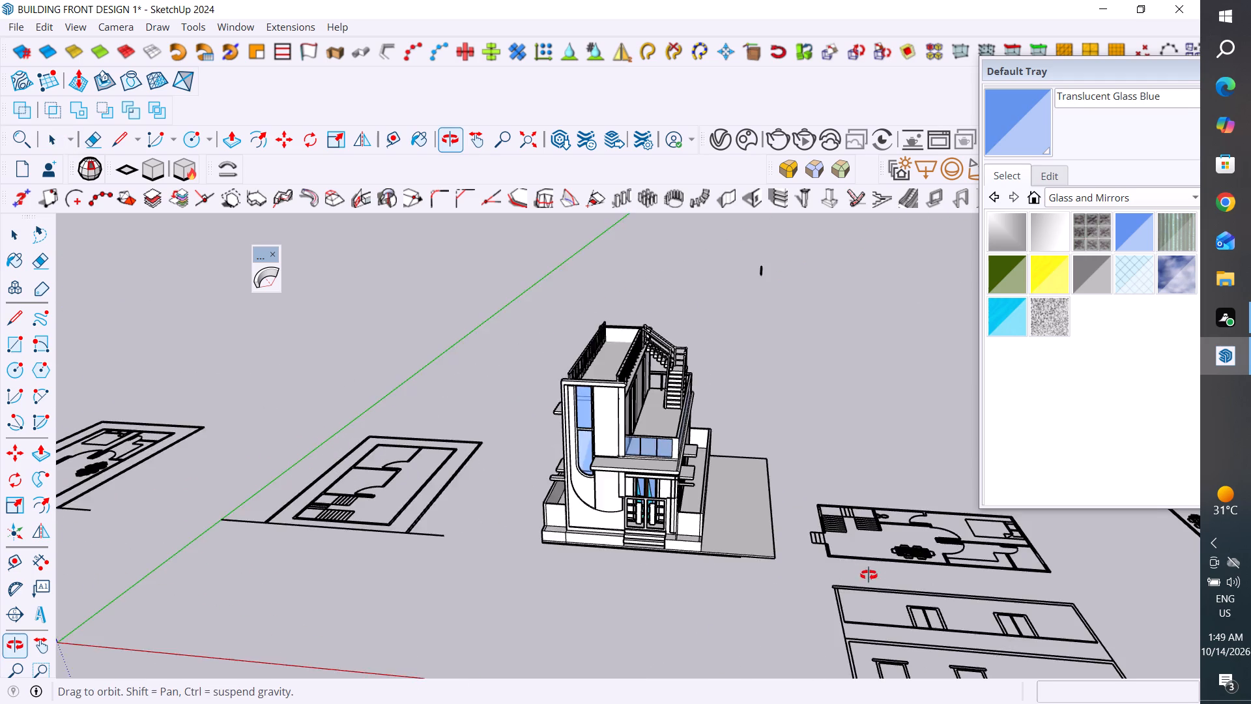
middle_drag(869, 575, 762, 514)
drag(915, 314, 874, 359)
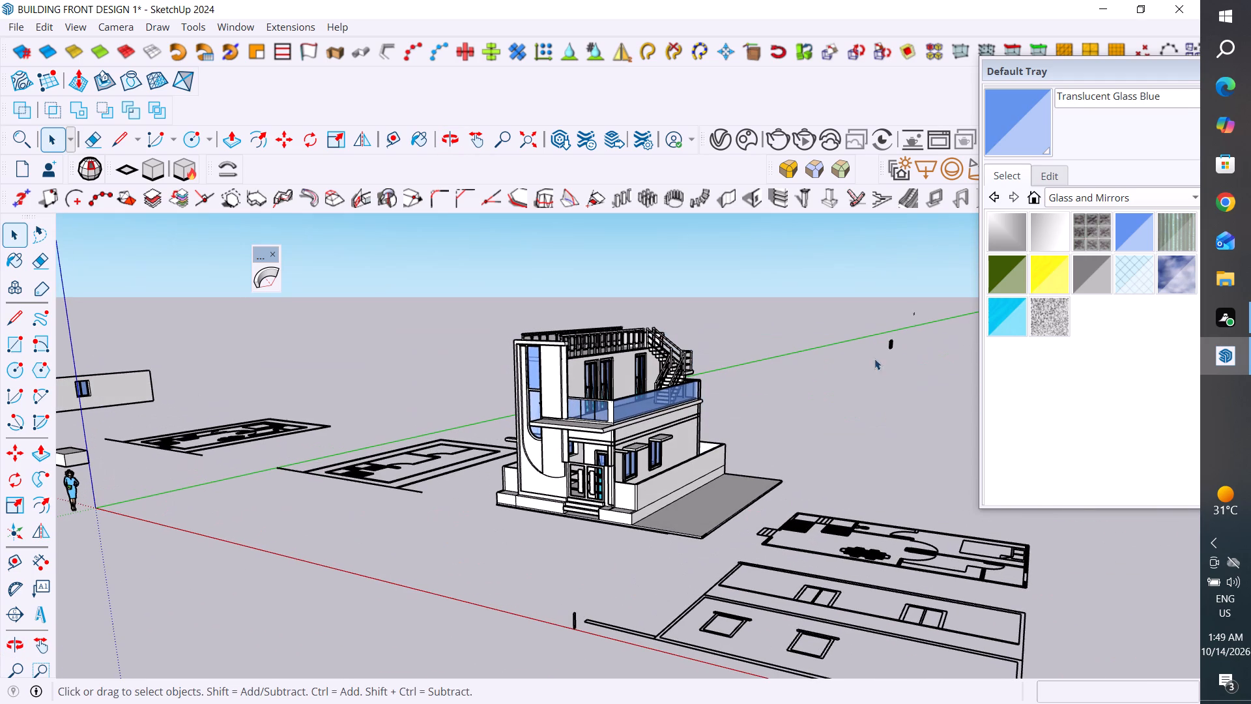
drag(874, 359, 854, 375)
right_click(895, 344)
click(843, 336)
click(889, 346)
right_click(889, 346)
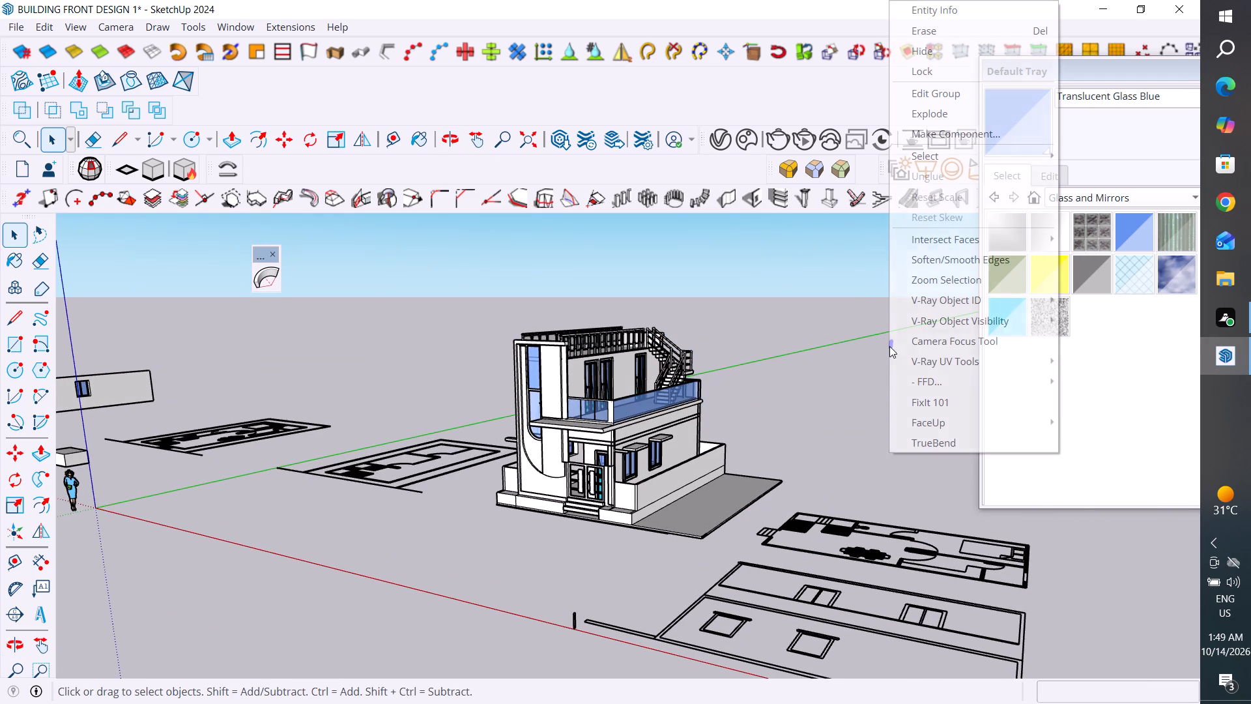
click(935, 55)
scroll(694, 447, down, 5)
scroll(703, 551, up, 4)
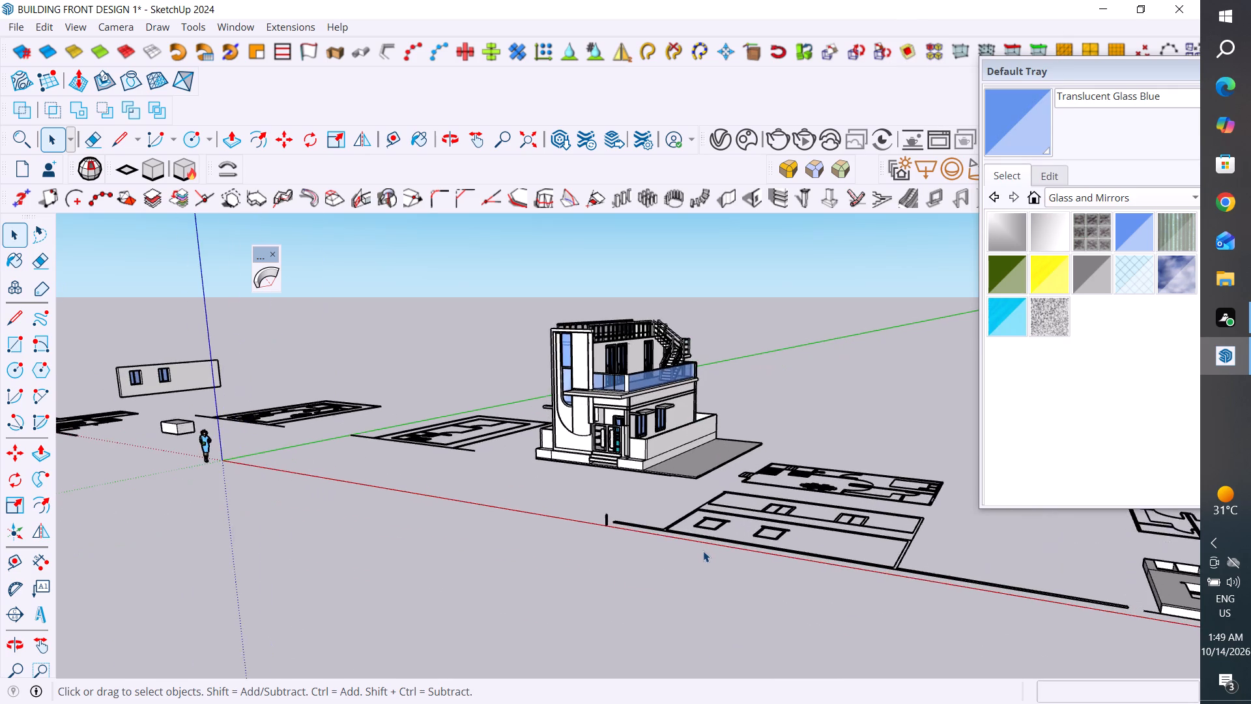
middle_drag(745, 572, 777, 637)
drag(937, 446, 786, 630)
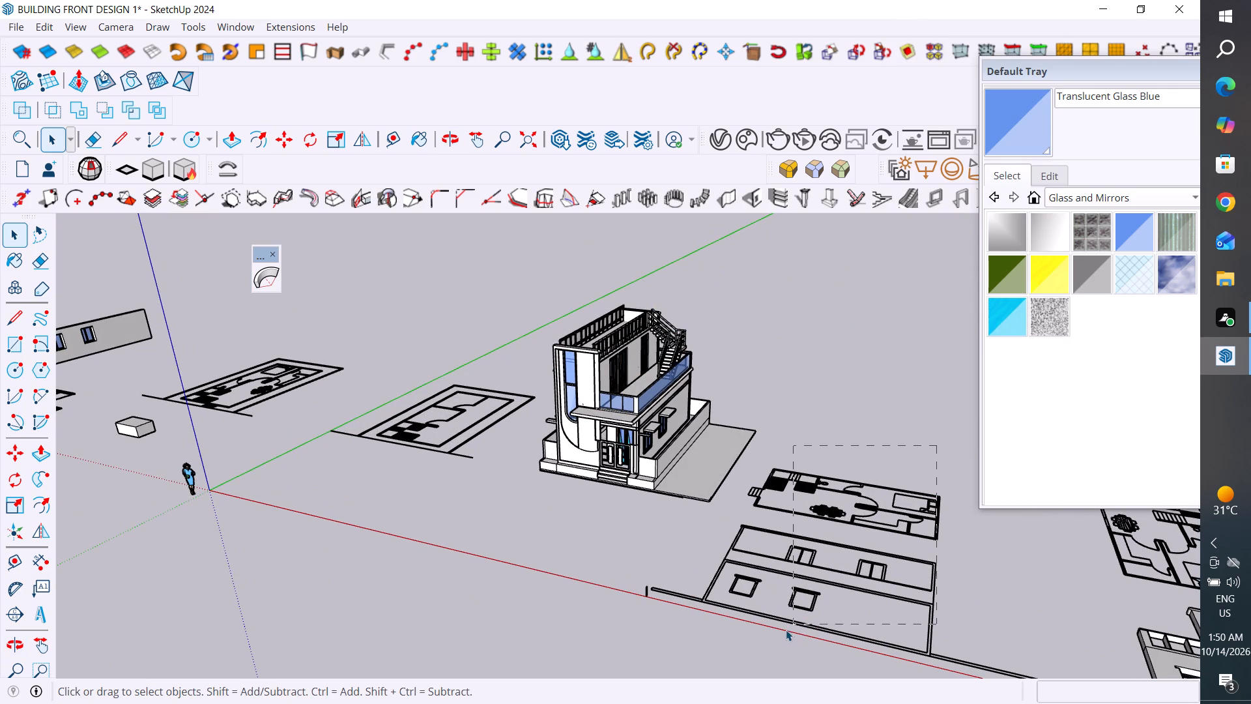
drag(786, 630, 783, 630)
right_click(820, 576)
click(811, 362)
Delete the stray line segment below the base slab's front edge, between the entrance steps and the boundary wall corner.
middle_drag(694, 581, 757, 497)
scroll(699, 482, up, 16)
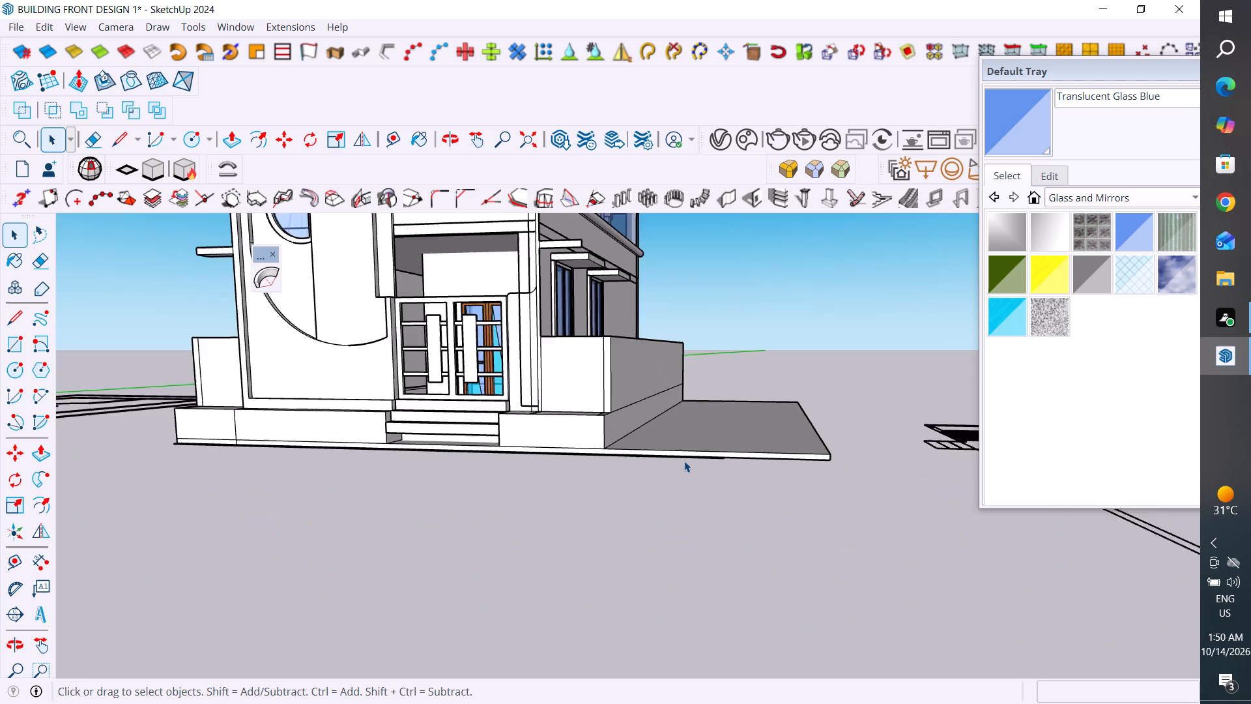
scroll(684, 461, up, 3)
middle_drag(695, 463, 758, 403)
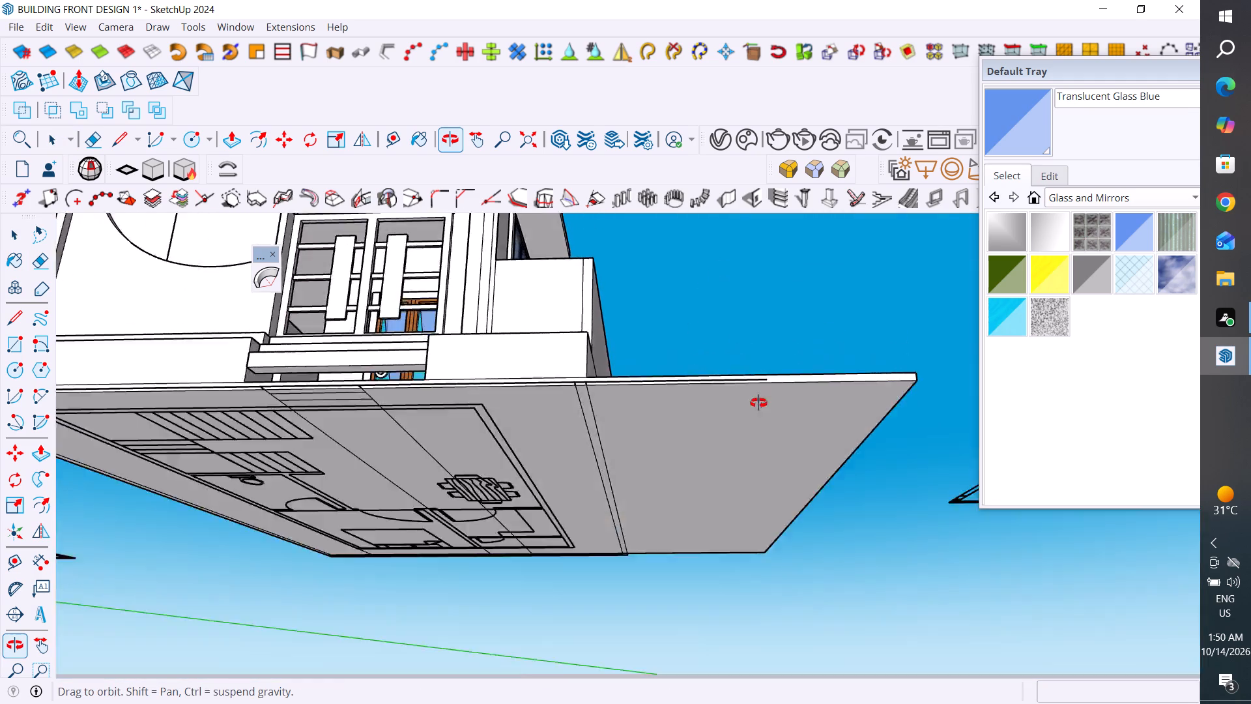
middle_drag(758, 403, 760, 661)
scroll(506, 556, down, 3)
click(508, 560)
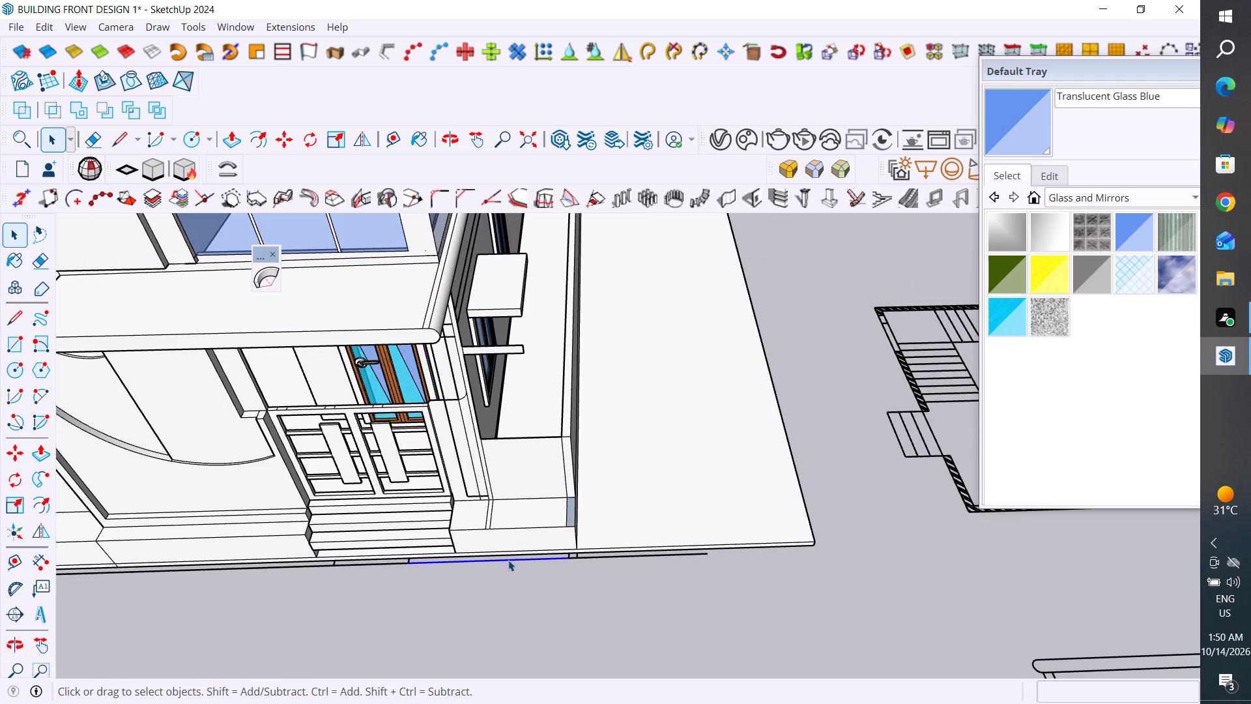
click(588, 555)
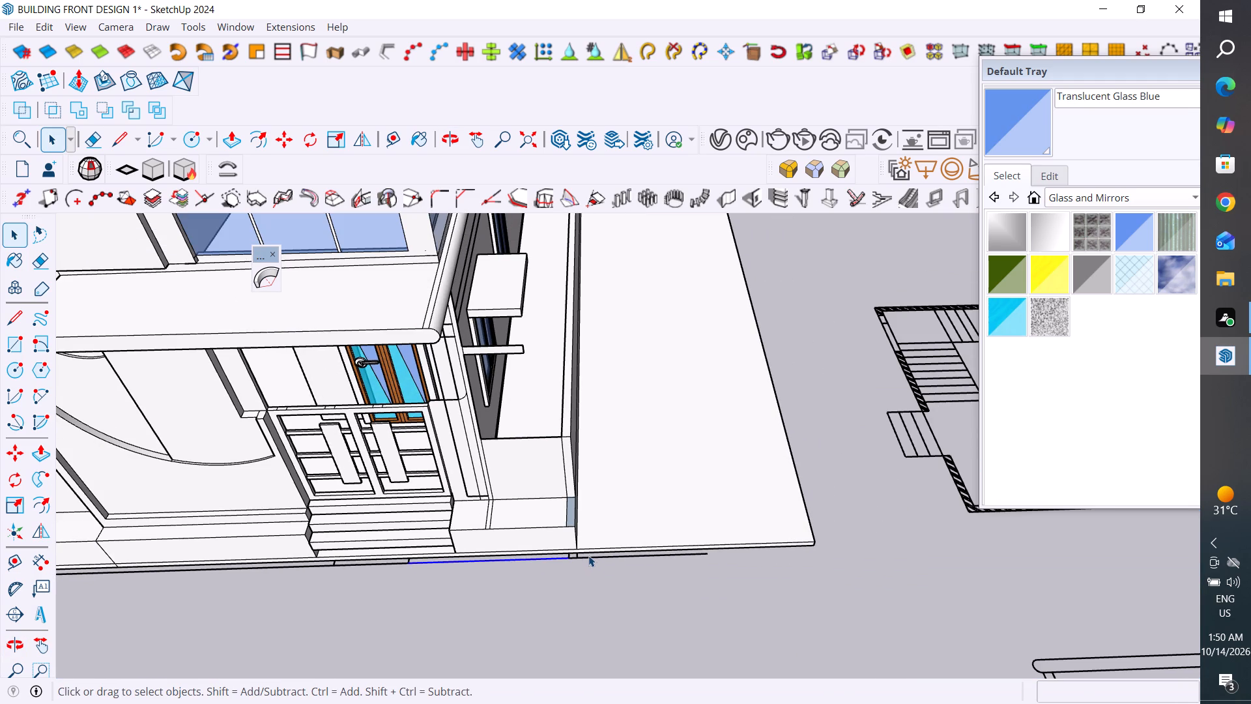
triple_click(594, 555)
click(594, 555)
click(594, 555)
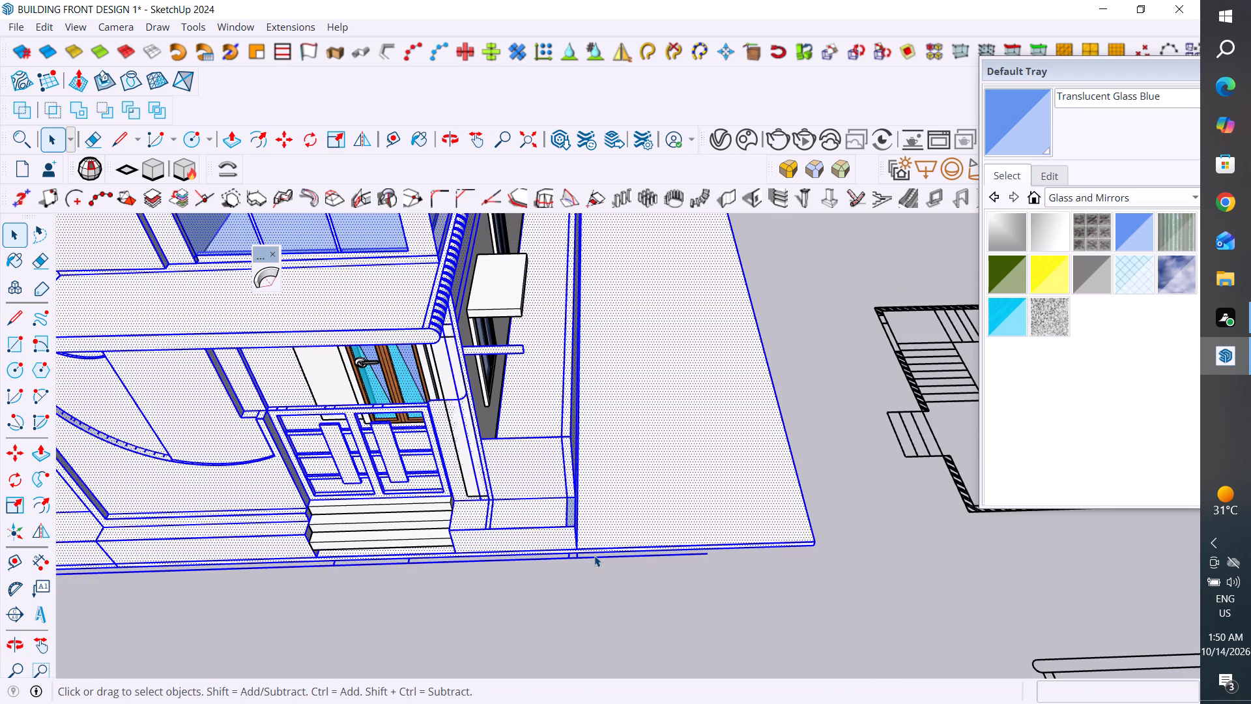
click(418, 563)
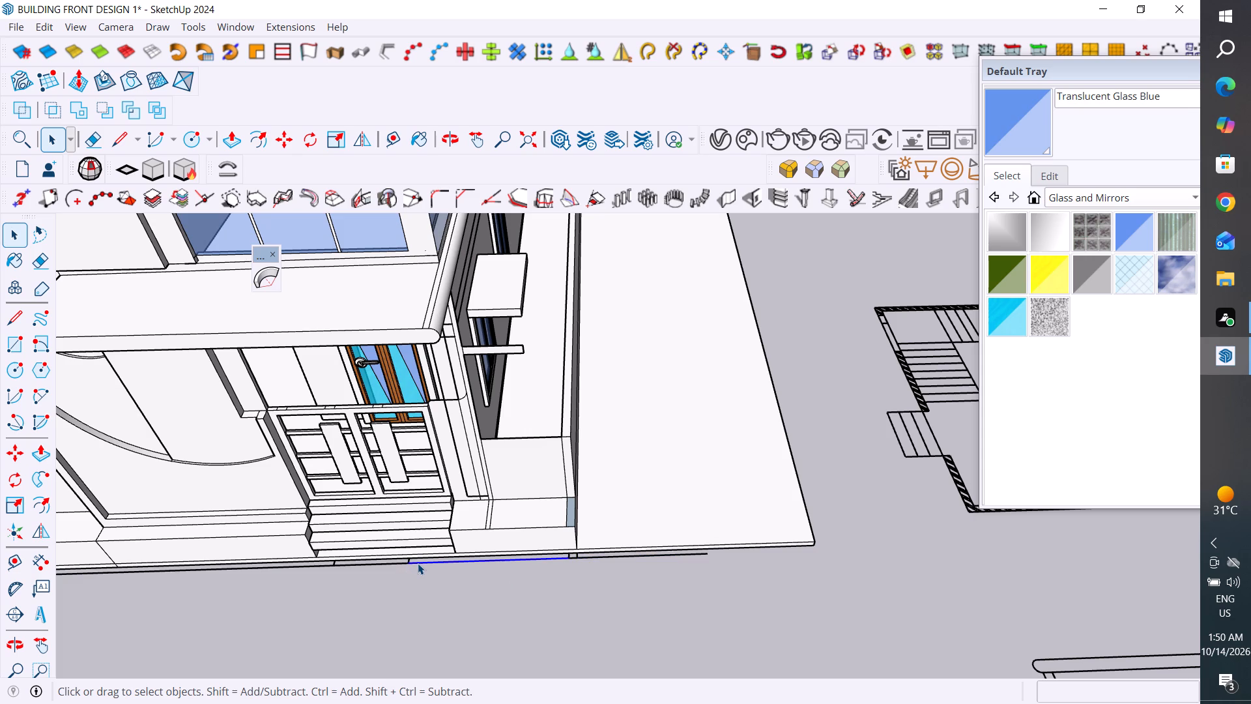
key(Delete)
Delete the stray line extending past the boundary wall corner below the slab's front edge, along with its short stub lines.
click(584, 556)
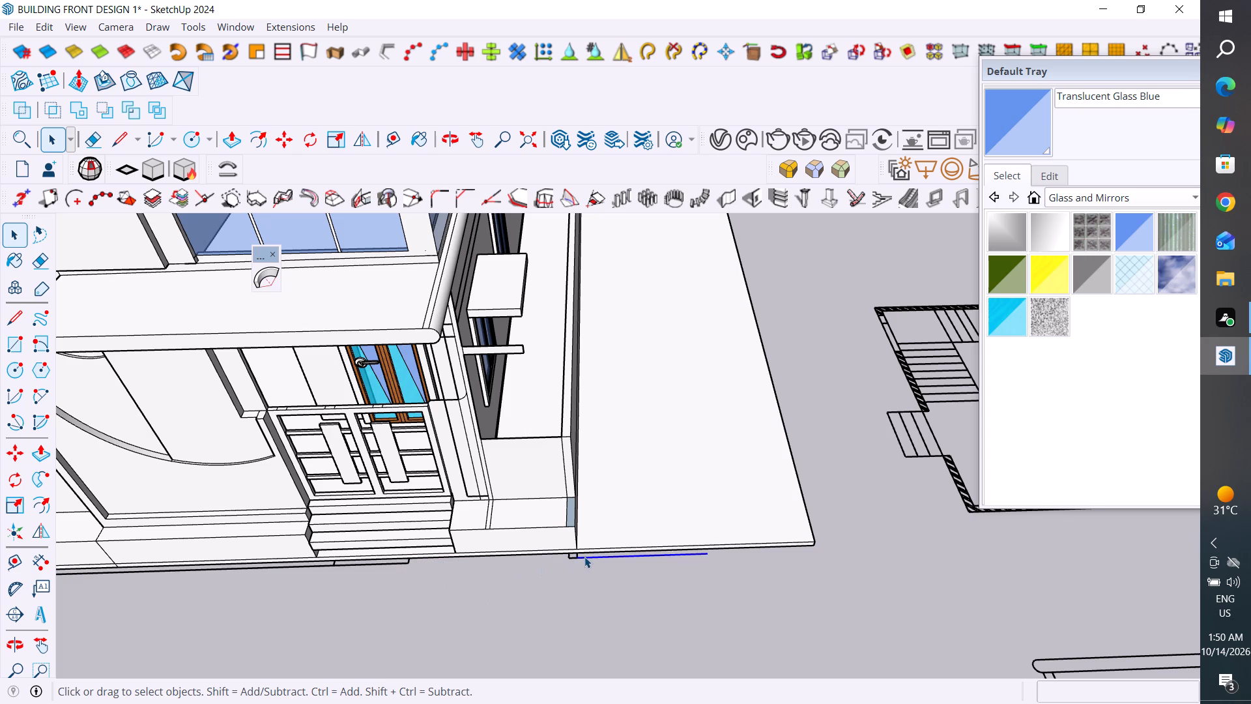
scroll(584, 557, up, 5)
key(Delete)
click(569, 557)
key(Delete)
click(572, 557)
key(Delete)
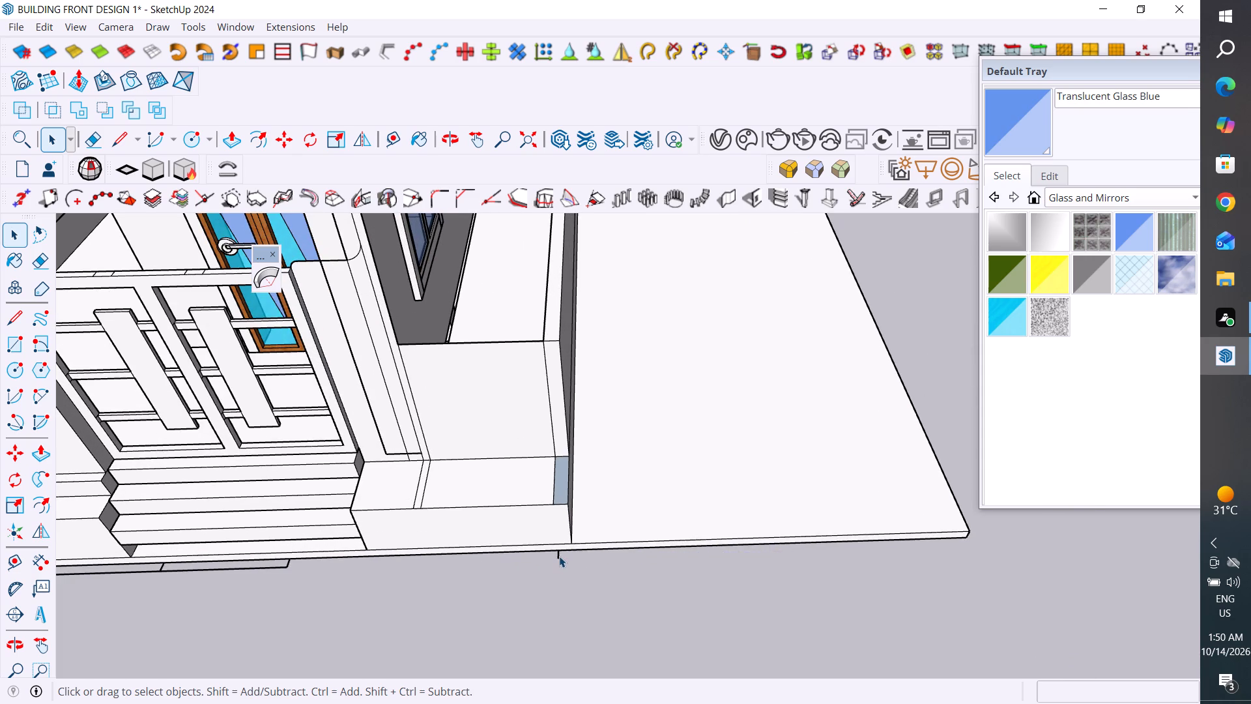
click(559, 556)
key(Delete)
Delete the stray strip outline and its two short stub lines below the base slab's front edge near the entrance steps.
scroll(760, 555, down, 1)
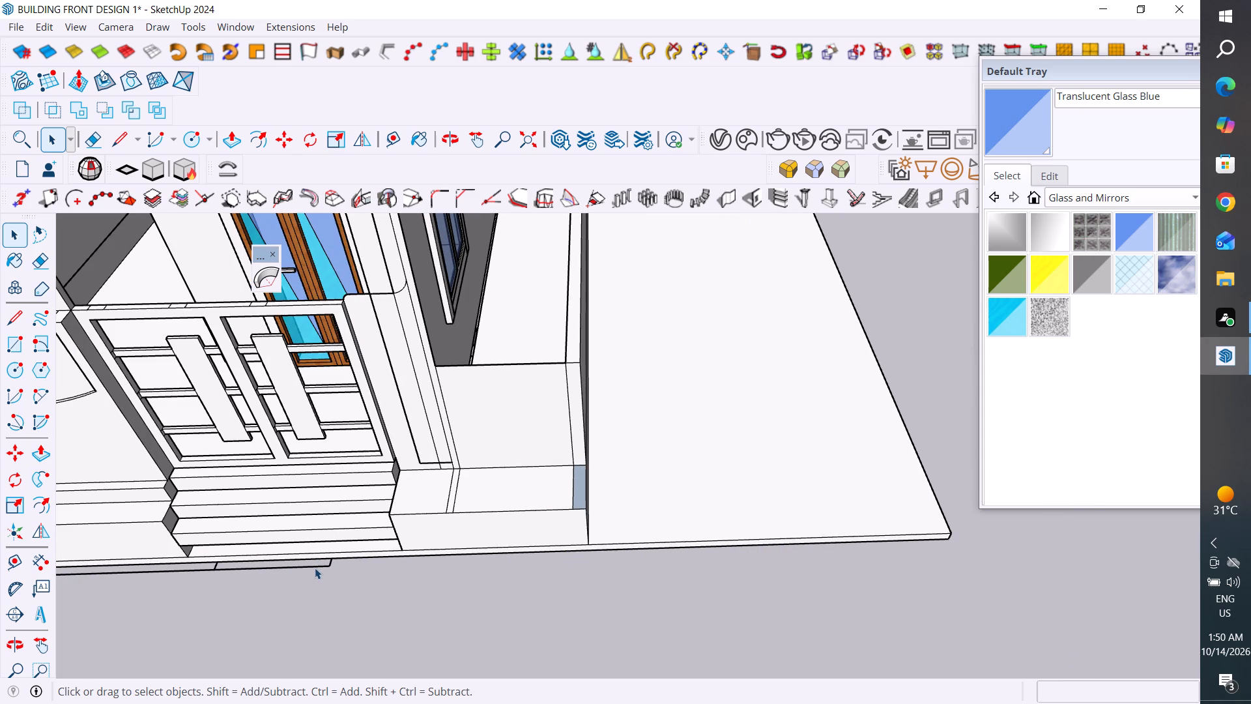
click(315, 568)
key(Delete)
scroll(649, 469, down, 4)
scroll(316, 554, up, 5)
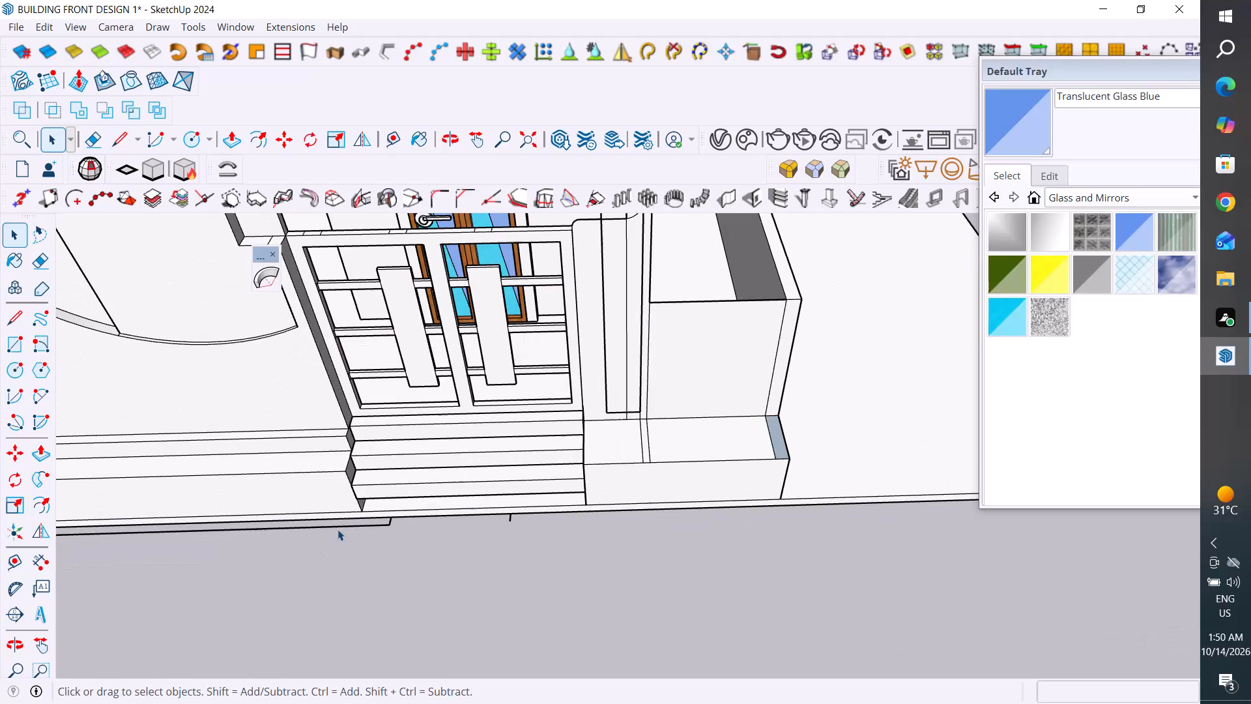
click(340, 528)
key(Delete)
click(386, 522)
click(392, 523)
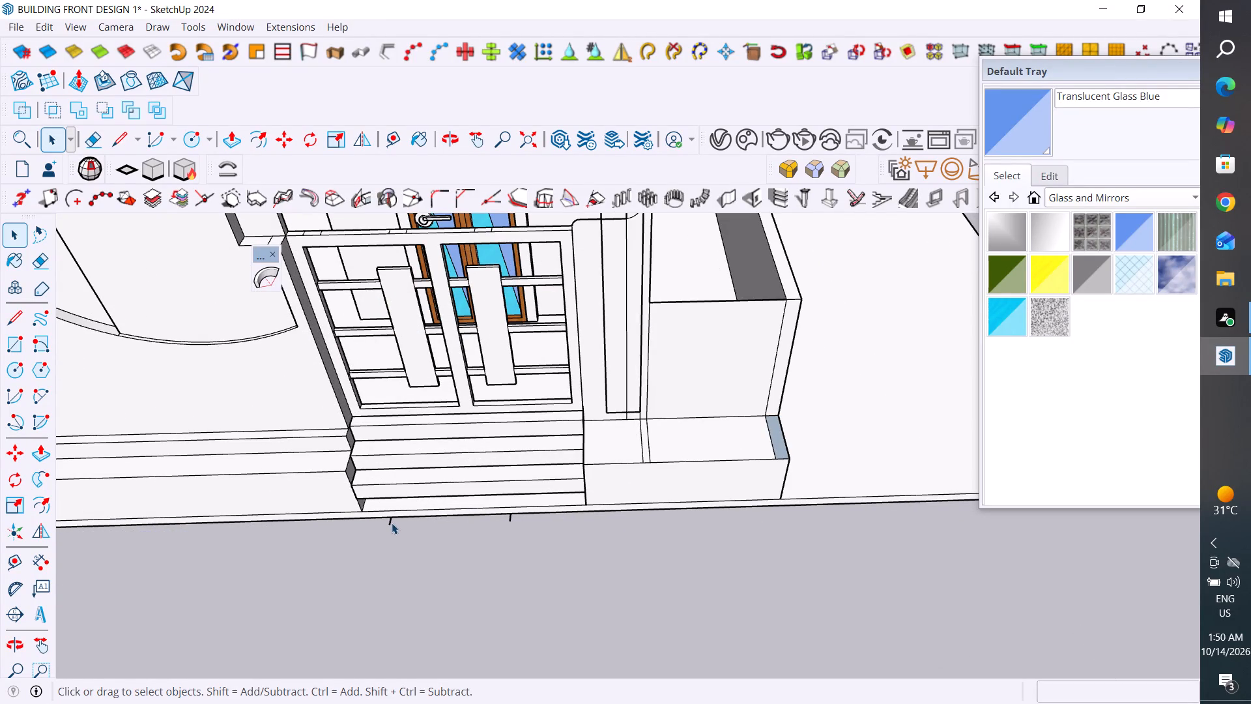
key(Delete)
click(509, 521)
key(Delete)
Delete the small stray rectangle outline under the base slab's front corner, at the end away from the entrance steps.
scroll(778, 535, down, 6)
scroll(295, 535, up, 13)
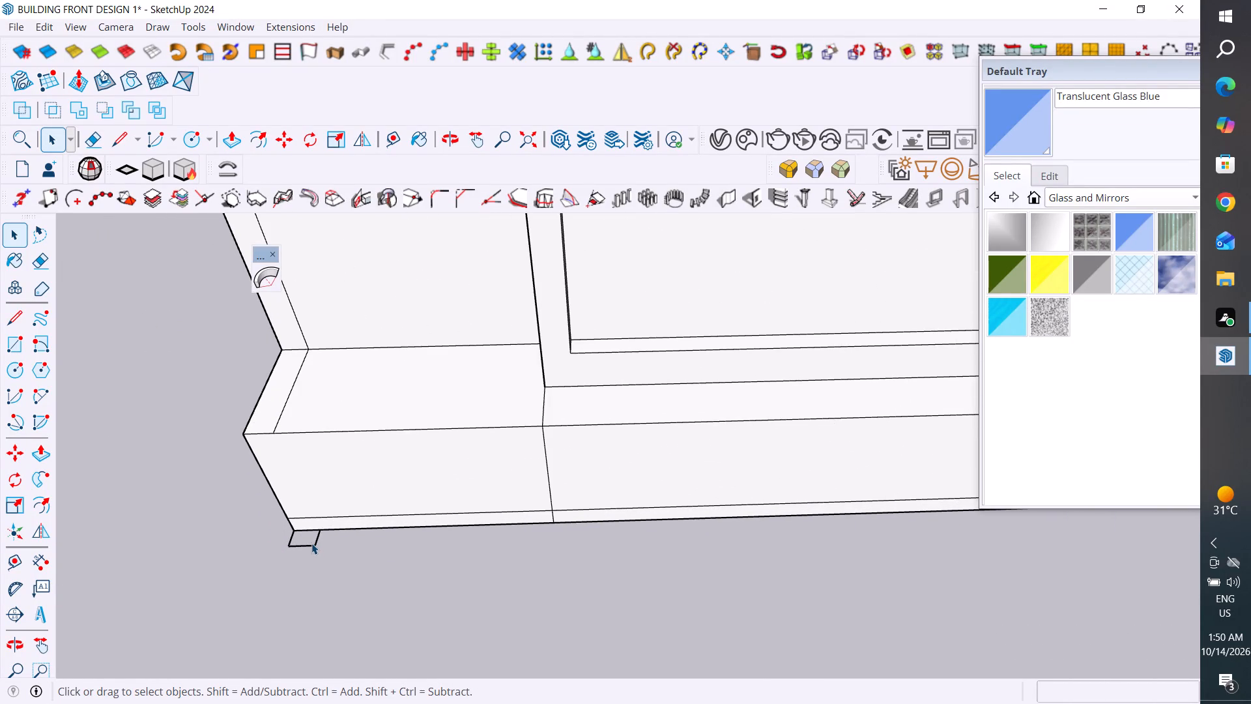
click(311, 543)
click(317, 540)
key(Delete)
click(308, 546)
key(Delete)
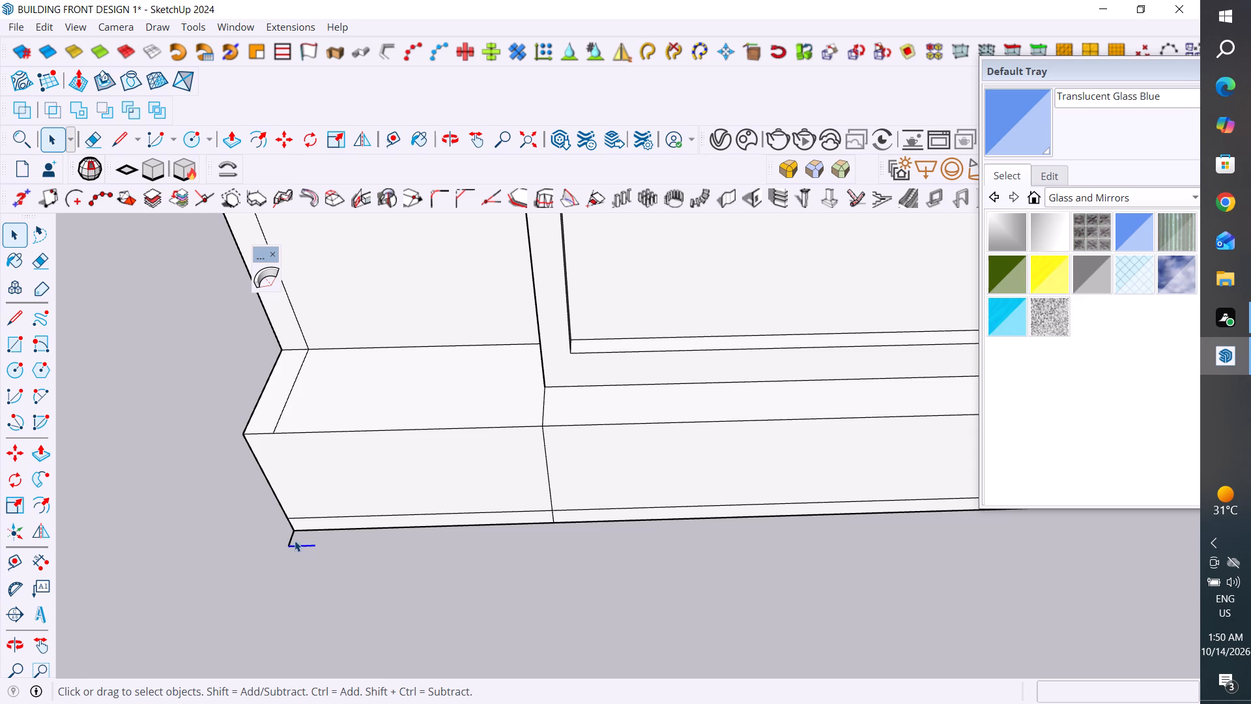
click(293, 539)
key(Delete)
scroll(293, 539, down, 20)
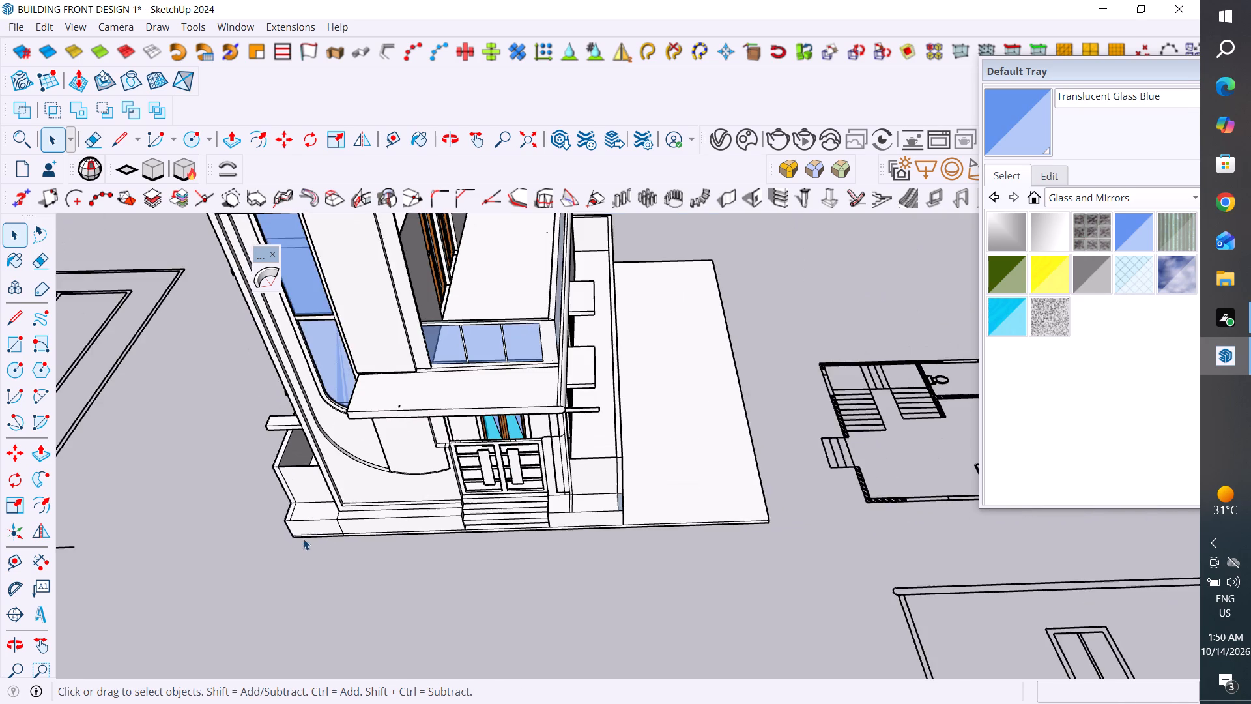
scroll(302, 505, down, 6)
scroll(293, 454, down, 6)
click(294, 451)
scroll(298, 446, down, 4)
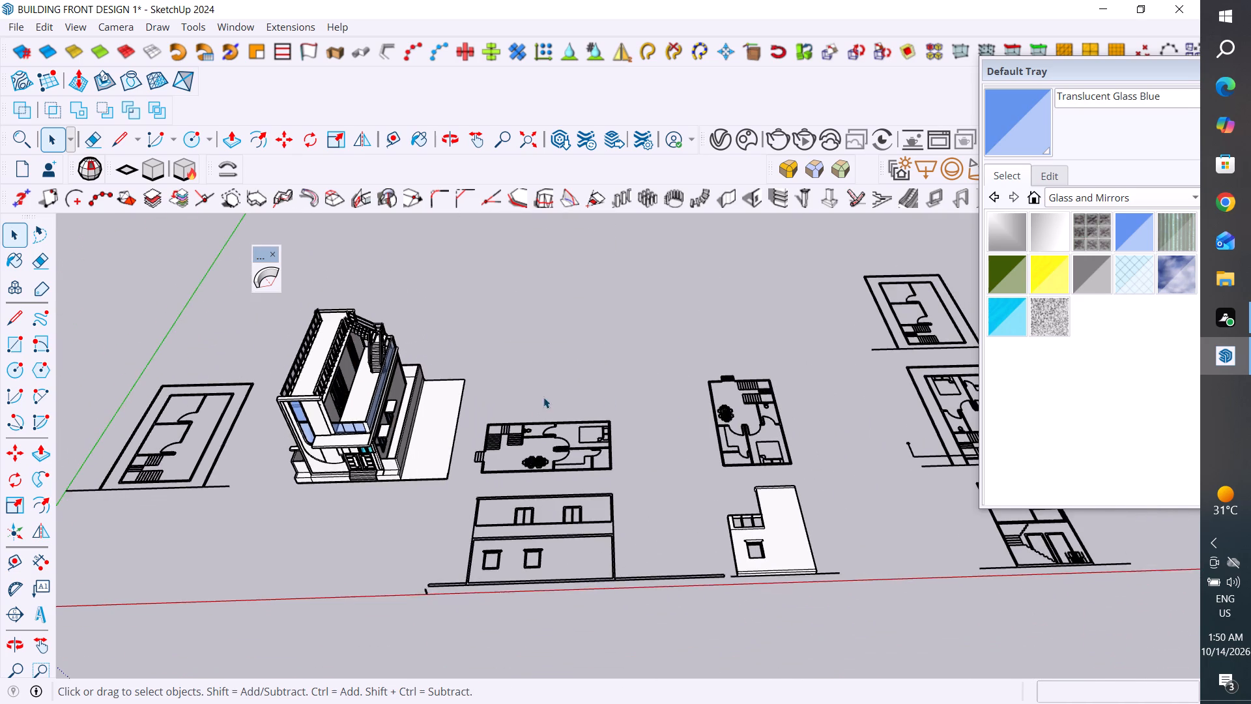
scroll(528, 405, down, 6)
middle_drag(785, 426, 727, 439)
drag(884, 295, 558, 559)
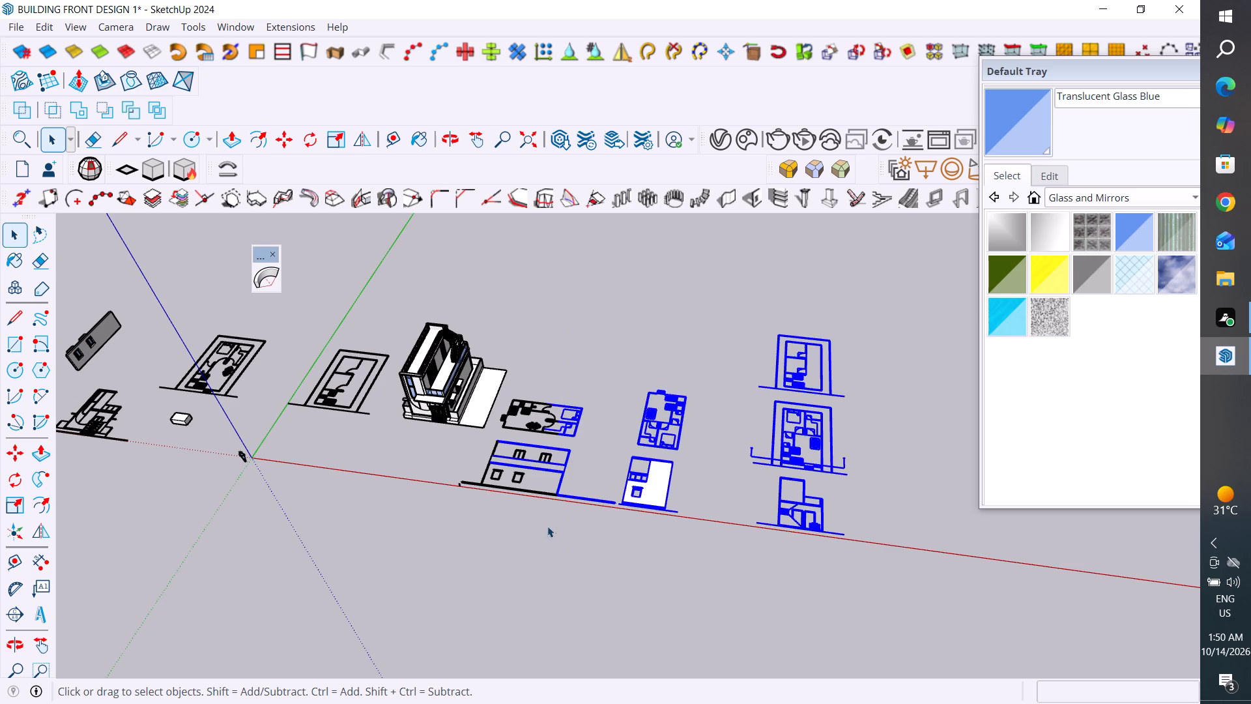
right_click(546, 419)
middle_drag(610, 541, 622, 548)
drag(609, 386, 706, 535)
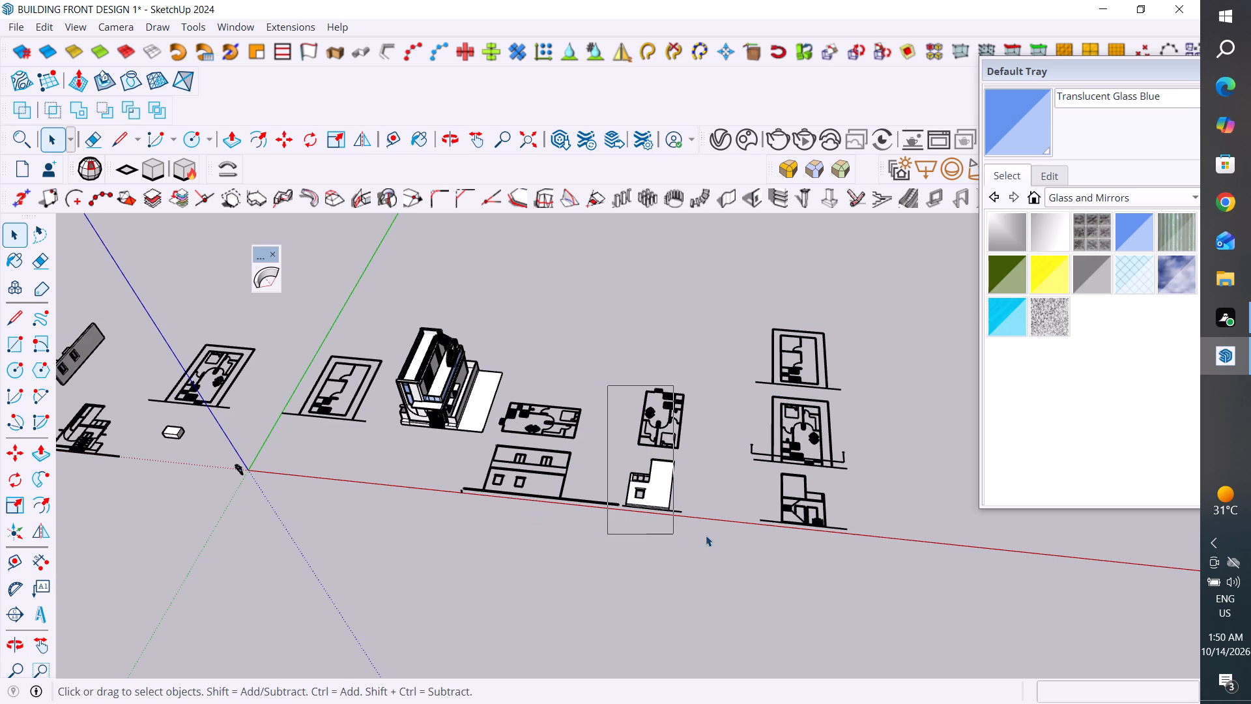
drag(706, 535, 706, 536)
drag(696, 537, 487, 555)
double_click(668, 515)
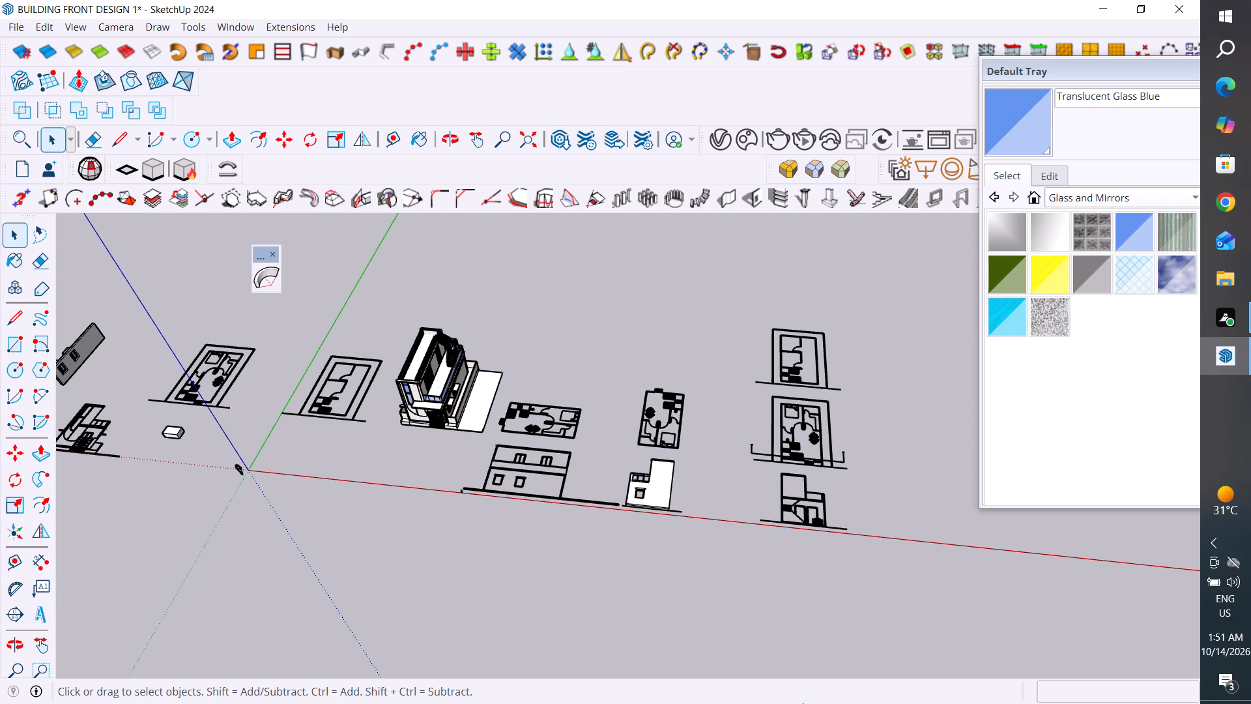
Hide the reference plans, section and white side elevation in the two columns farthest from the building along the red axis.
drag(885, 306, 734, 566)
right_click(772, 454)
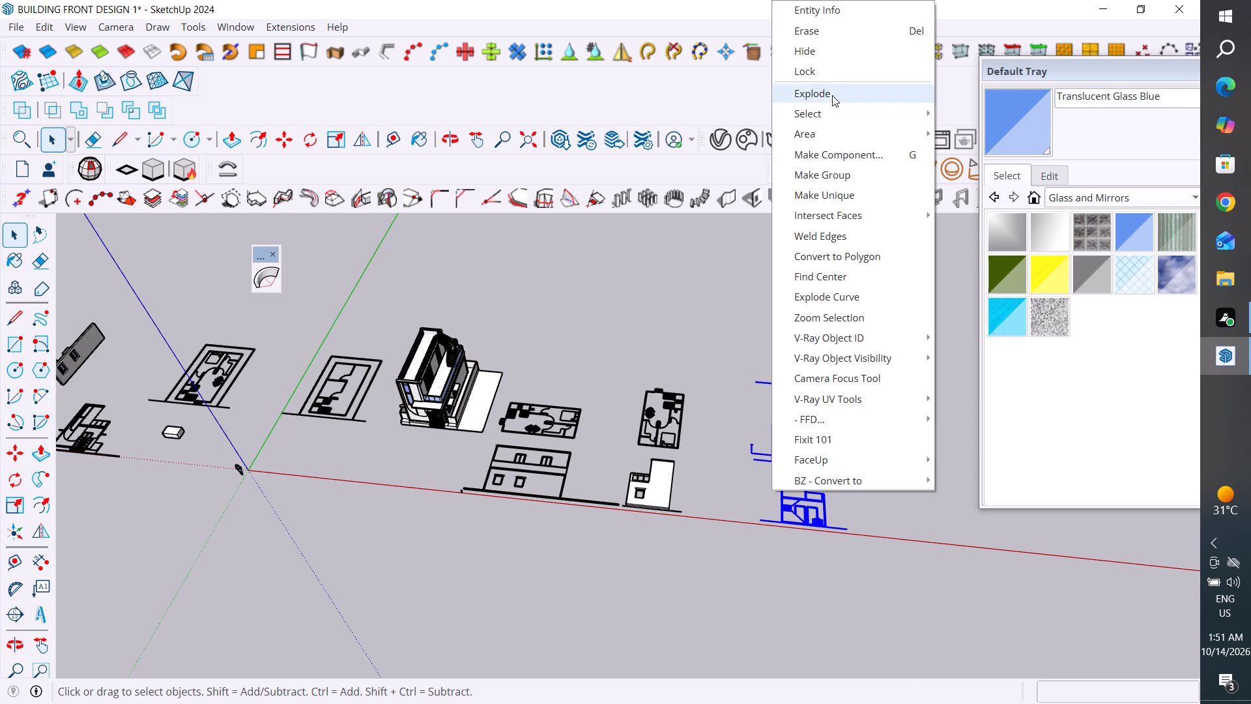
click(833, 47)
drag(734, 334, 617, 534)
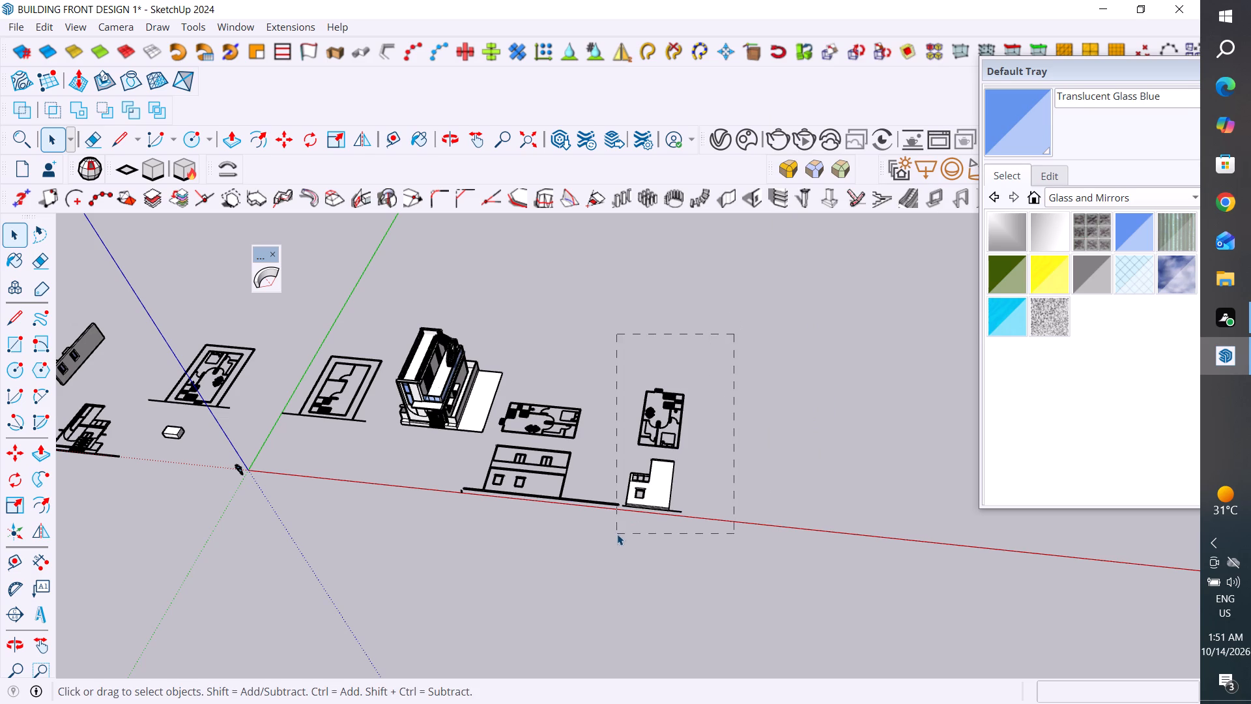
right_click(642, 491)
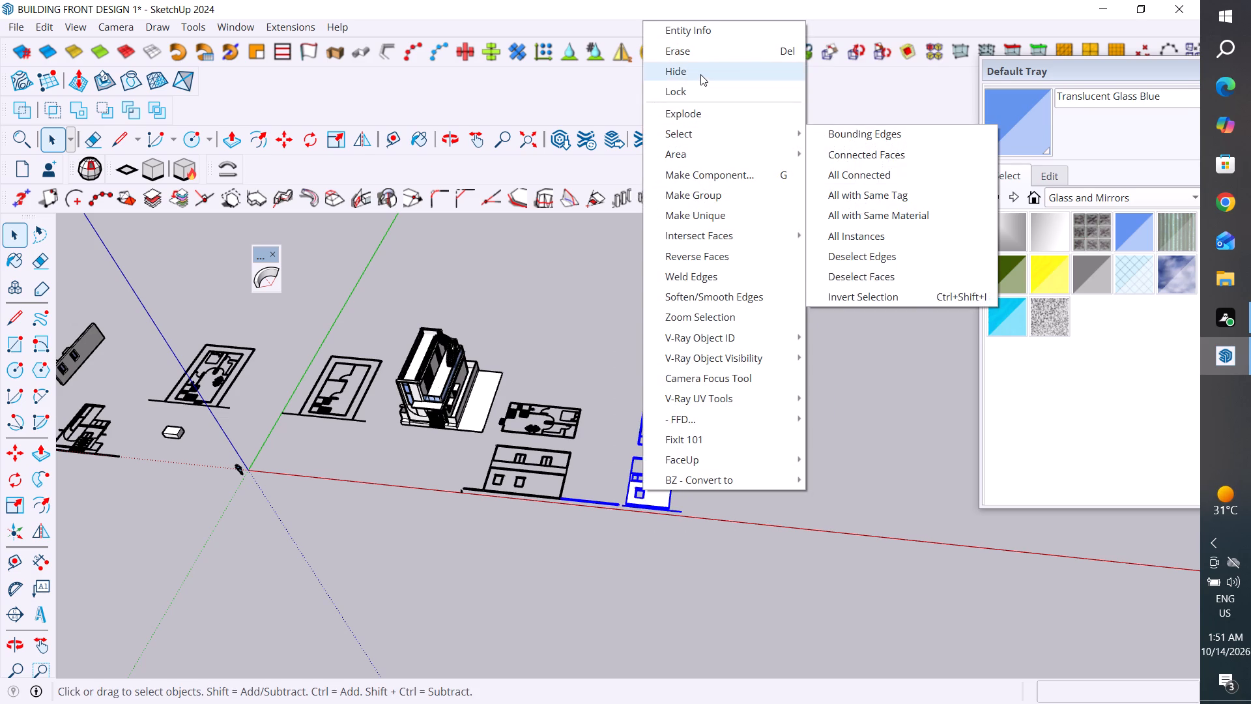
click(700, 74)
Hide the floor plan and elevation drawings nearest the building, including the small leftover end piece beside the red axis.
middle_drag(623, 508, 695, 493)
scroll(493, 557, up, 4)
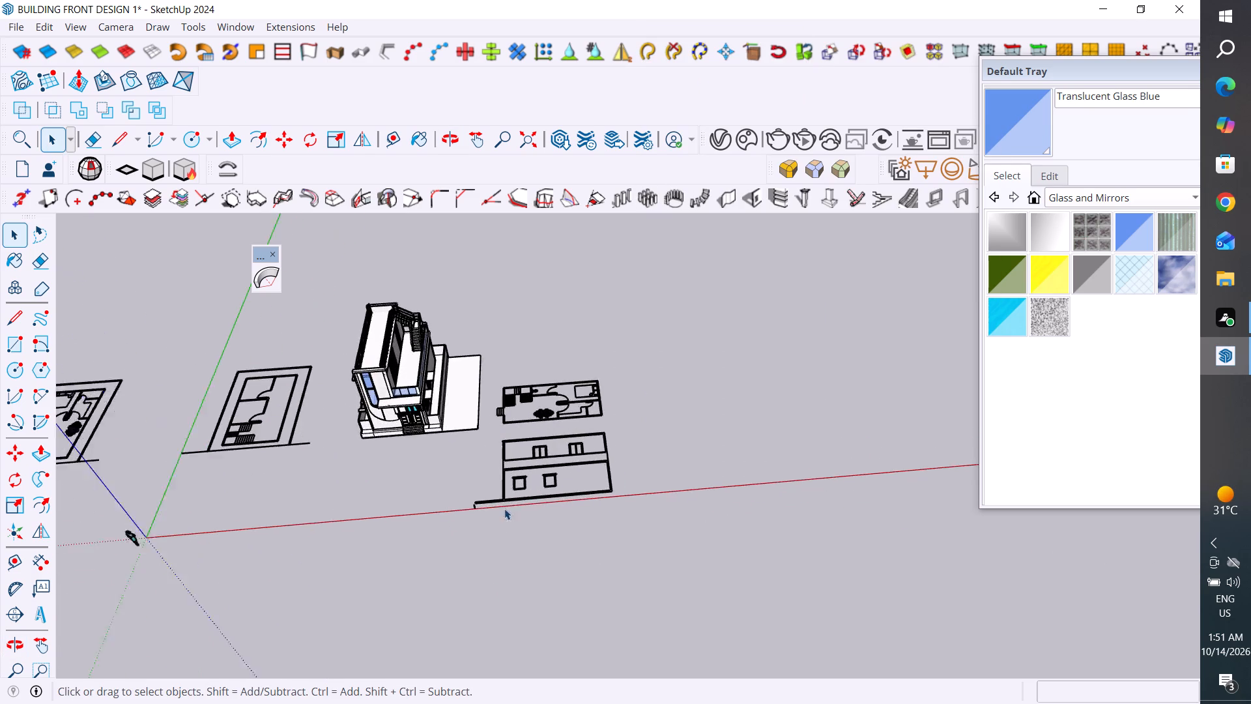
scroll(524, 480, up, 4)
middle_drag(476, 384, 481, 292)
drag(736, 308, 491, 510)
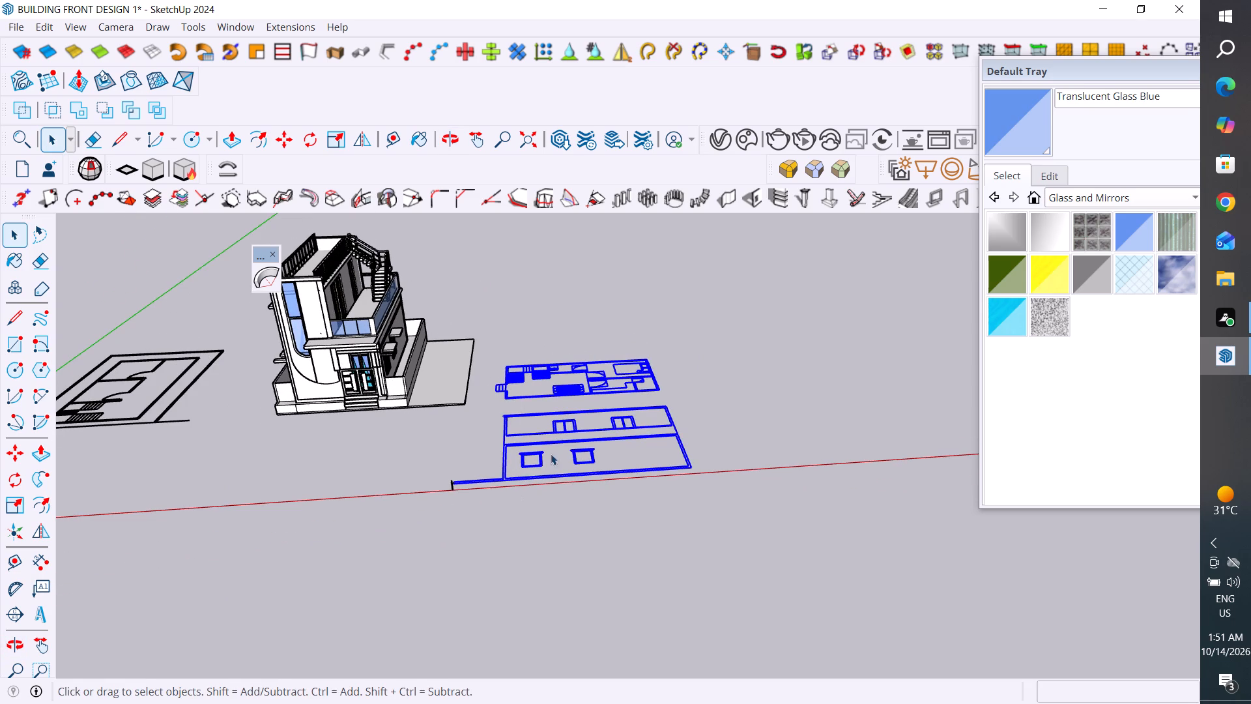
right_click(568, 423)
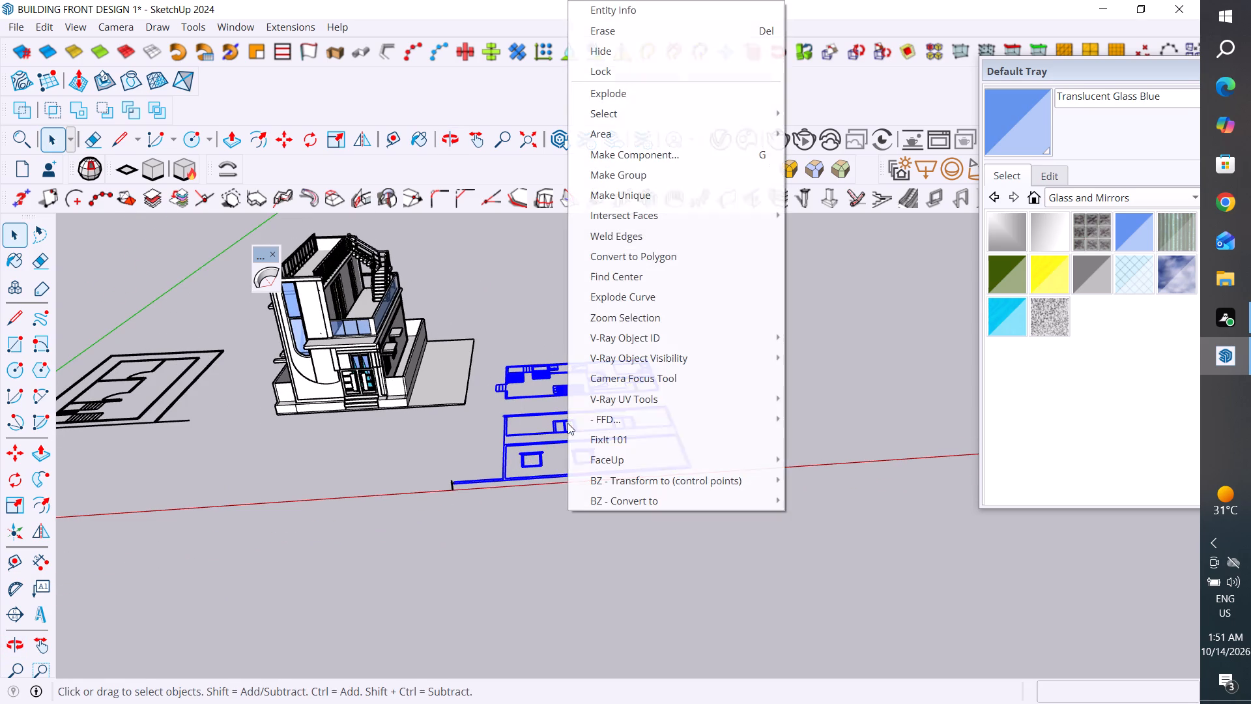
click(624, 55)
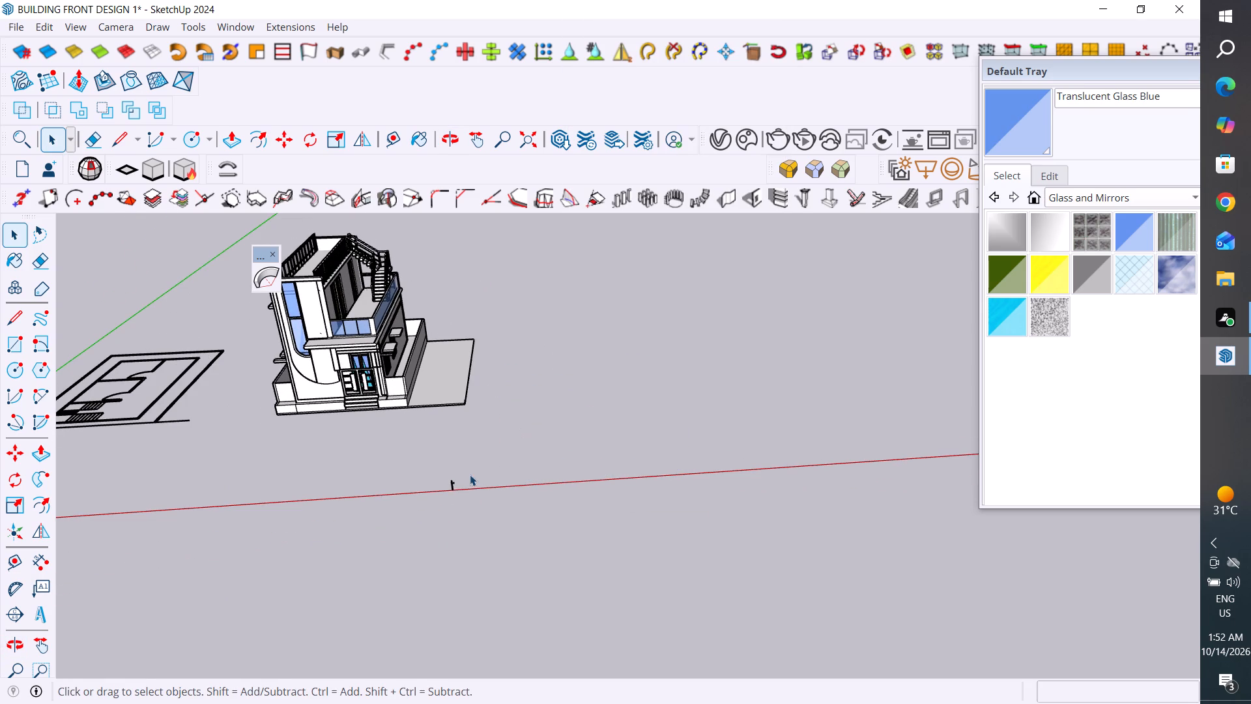
drag(470, 475, 419, 516)
right_click(452, 482)
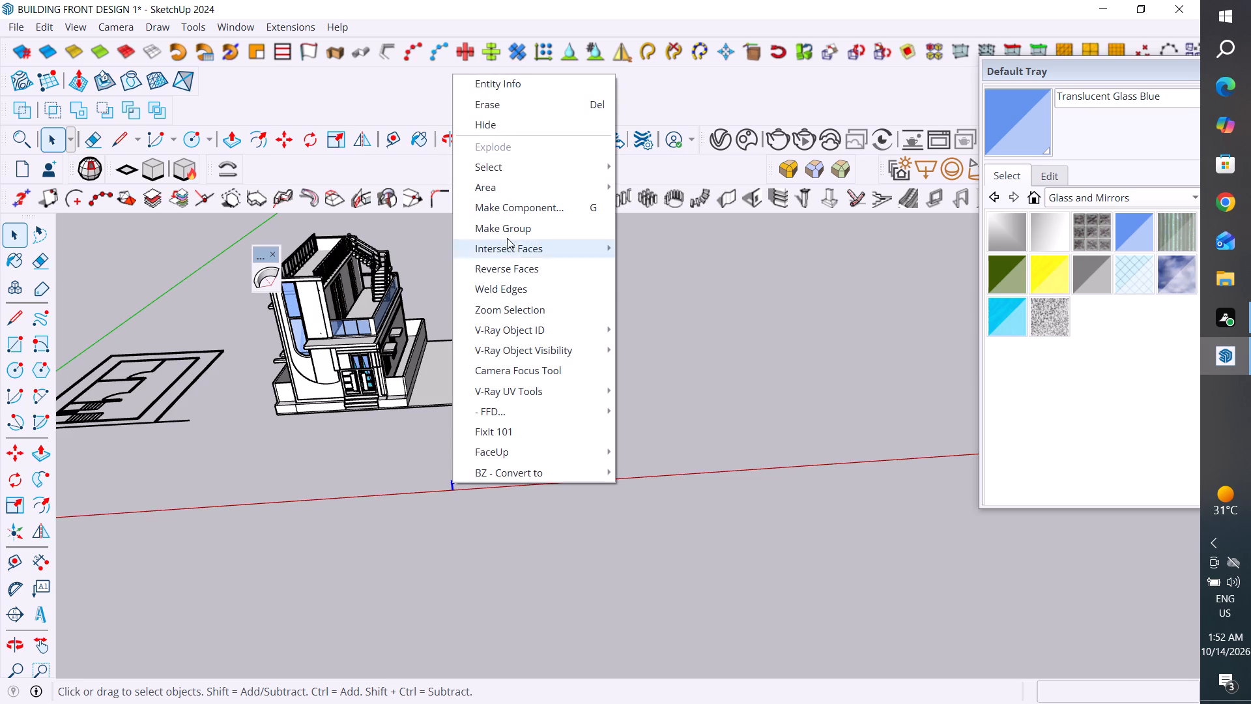
click(511, 128)
Hide the reference plan drawing standing between the axes origin and the building.
scroll(743, 386, down, 6)
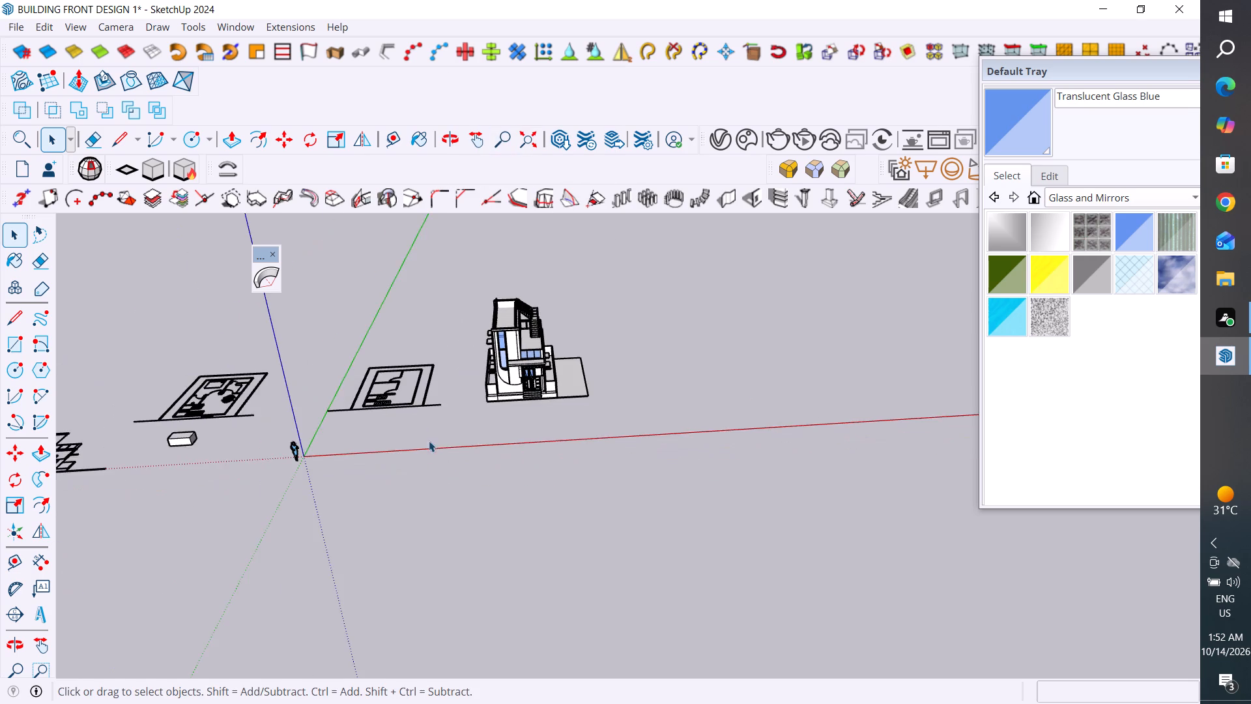
scroll(416, 417, up, 2)
drag(455, 334, 283, 449)
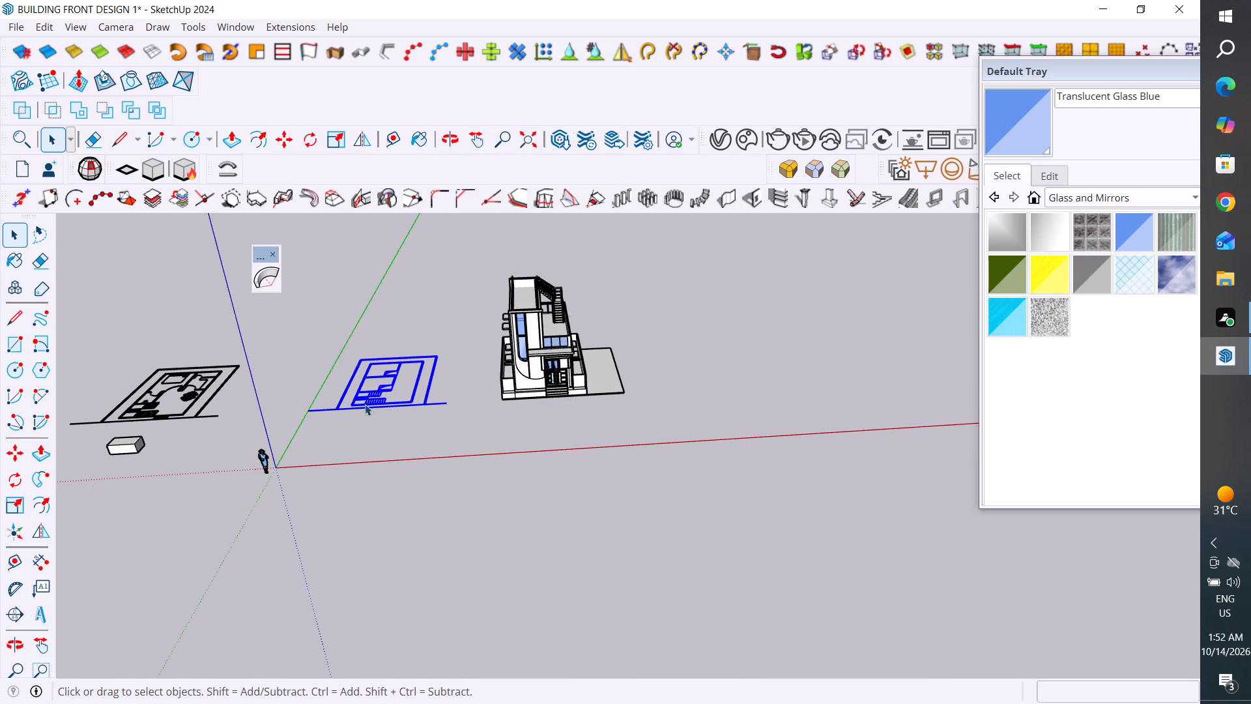
right_click(365, 404)
click(431, 53)
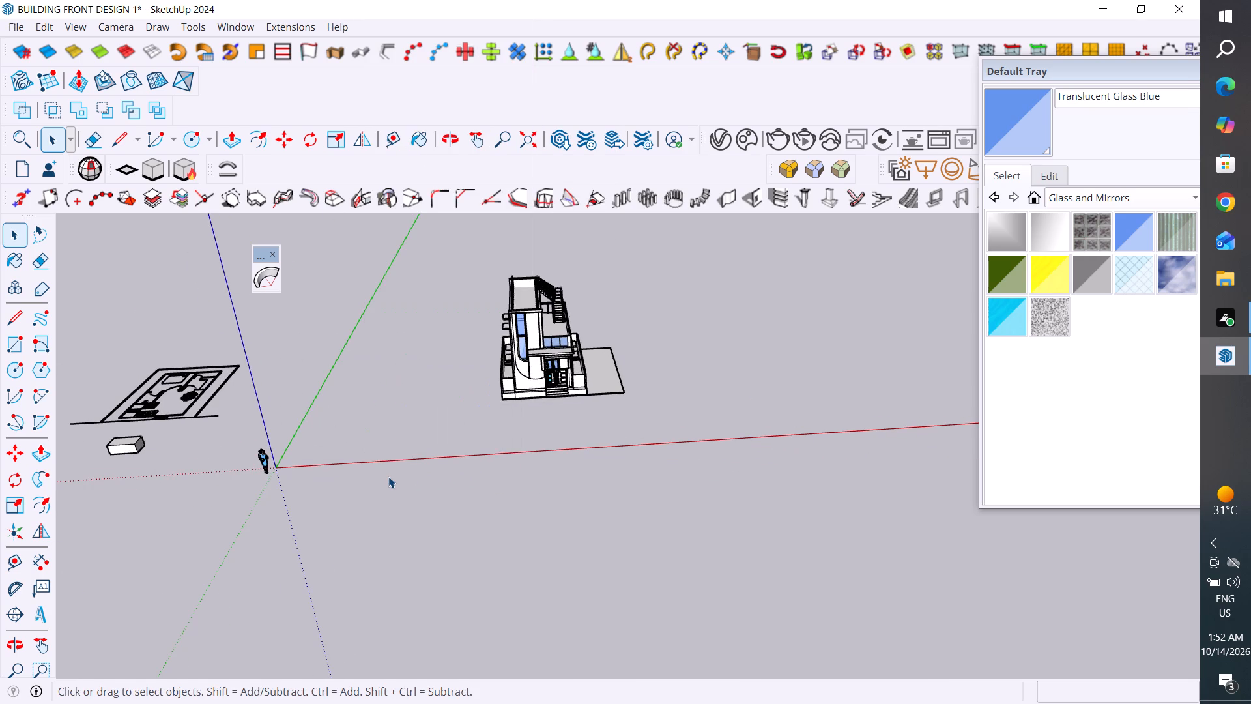
Hide the furnished floor plan and the small box beside it on the opposite side of the origin from the building.
scroll(388, 477, down, 3)
middle_drag(246, 467, 334, 443)
drag(237, 387, 87, 563)
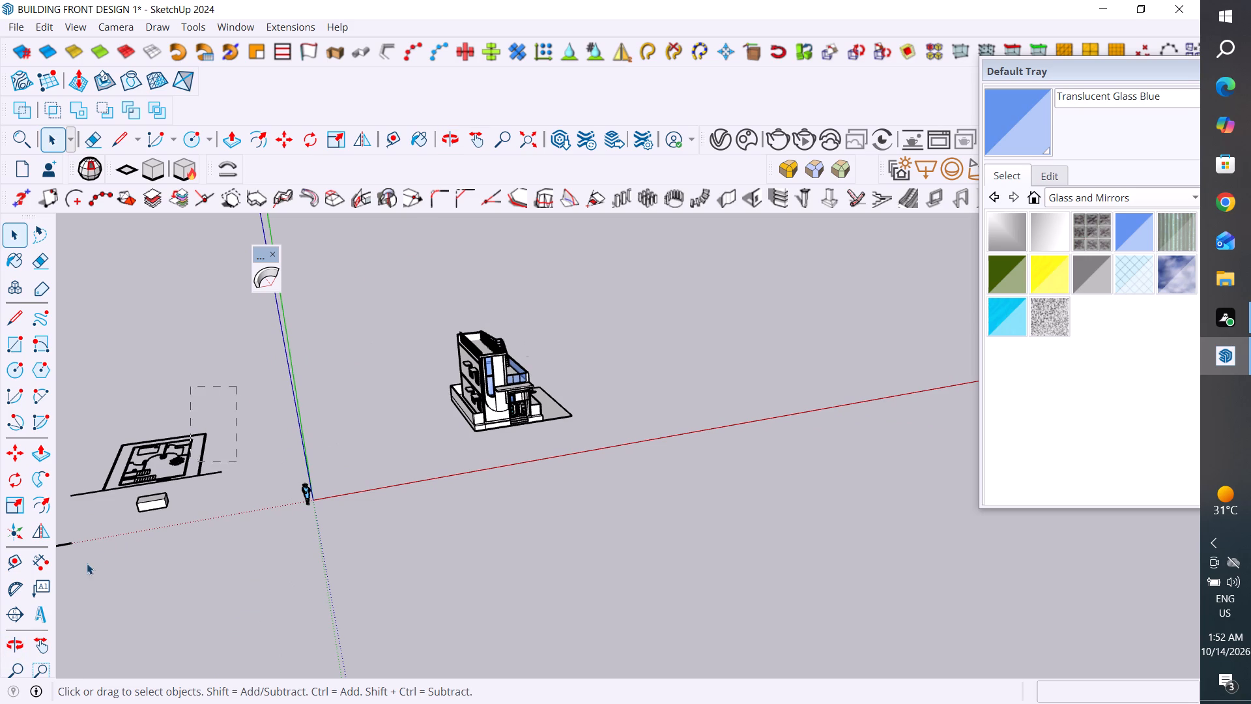
drag(87, 563, 83, 570)
right_click(160, 501)
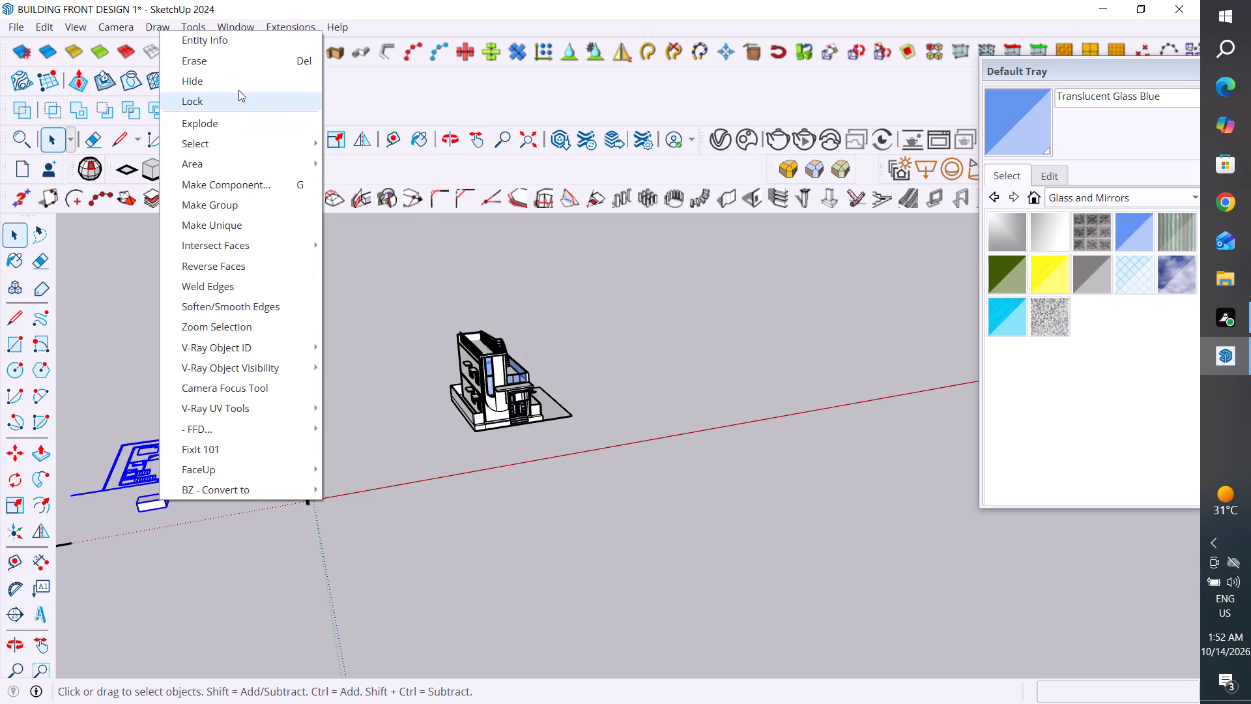
click(237, 81)
Hide the section drawing lying along the negative red axis.
scroll(769, 321, down, 5)
drag(455, 403, 443, 431)
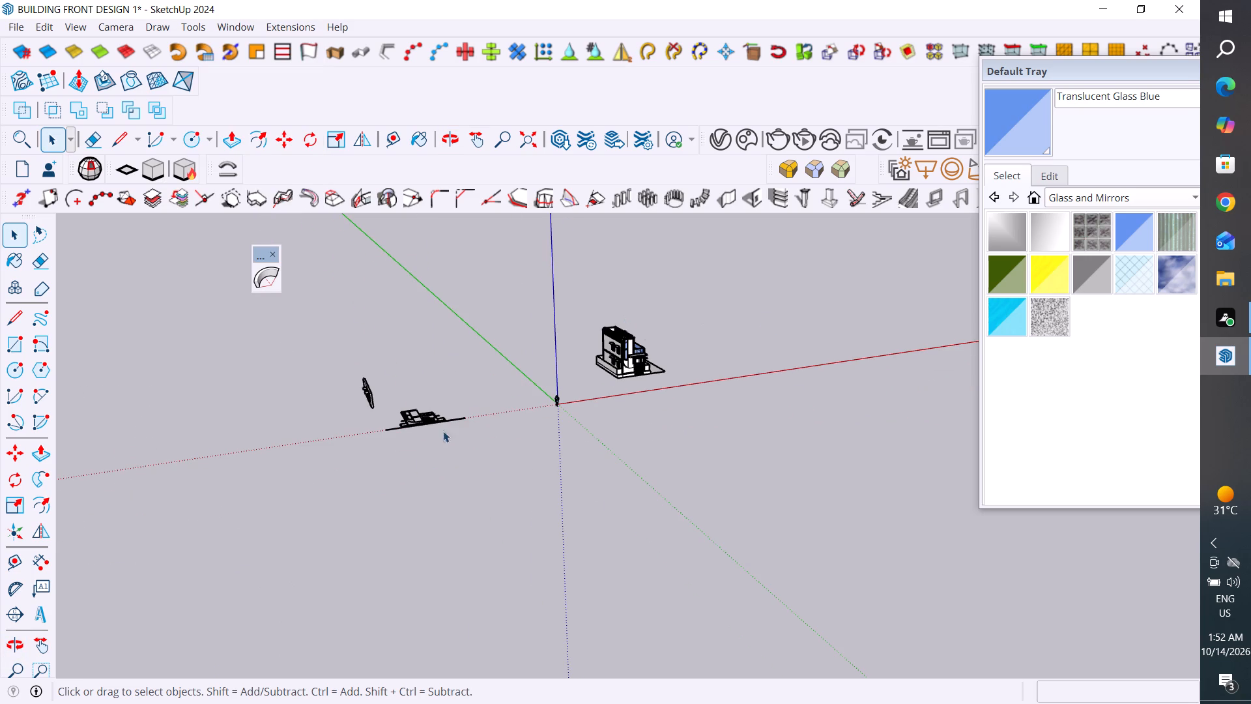
drag(443, 431, 383, 478)
right_click(421, 422)
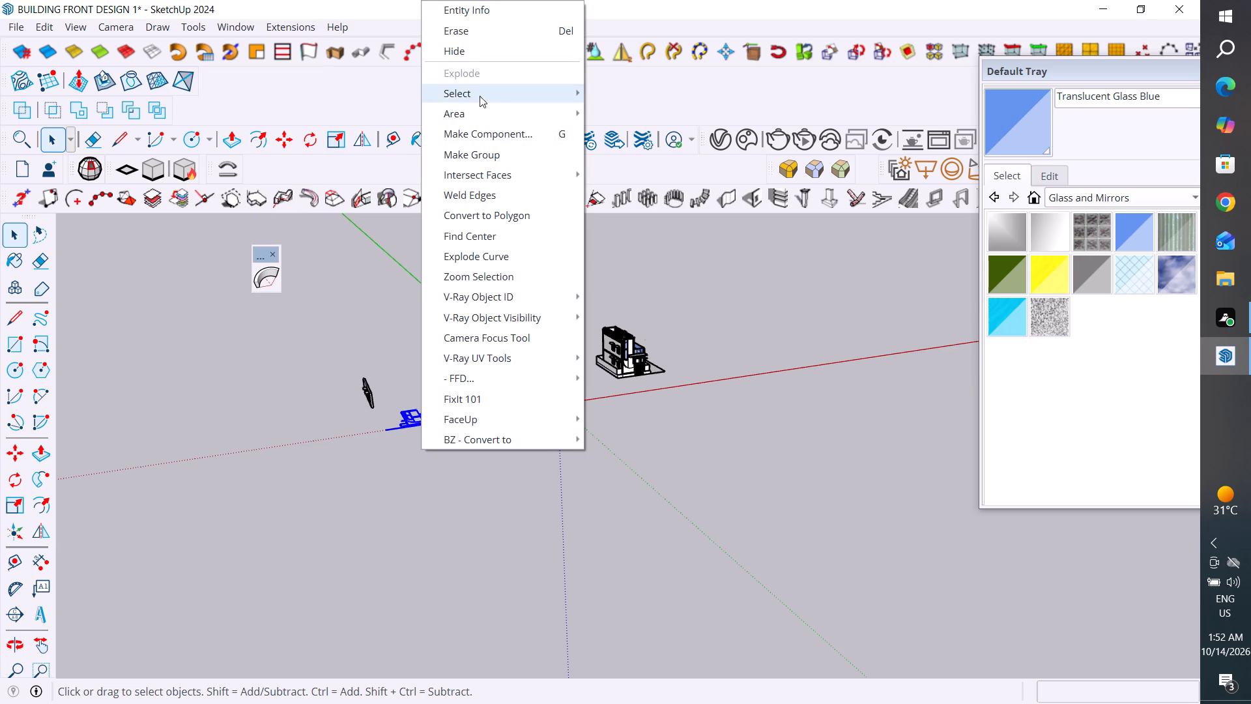
click(480, 49)
Hide the last reference drawing, the tilted elevation near the negative red axis.
scroll(513, 467, down, 3)
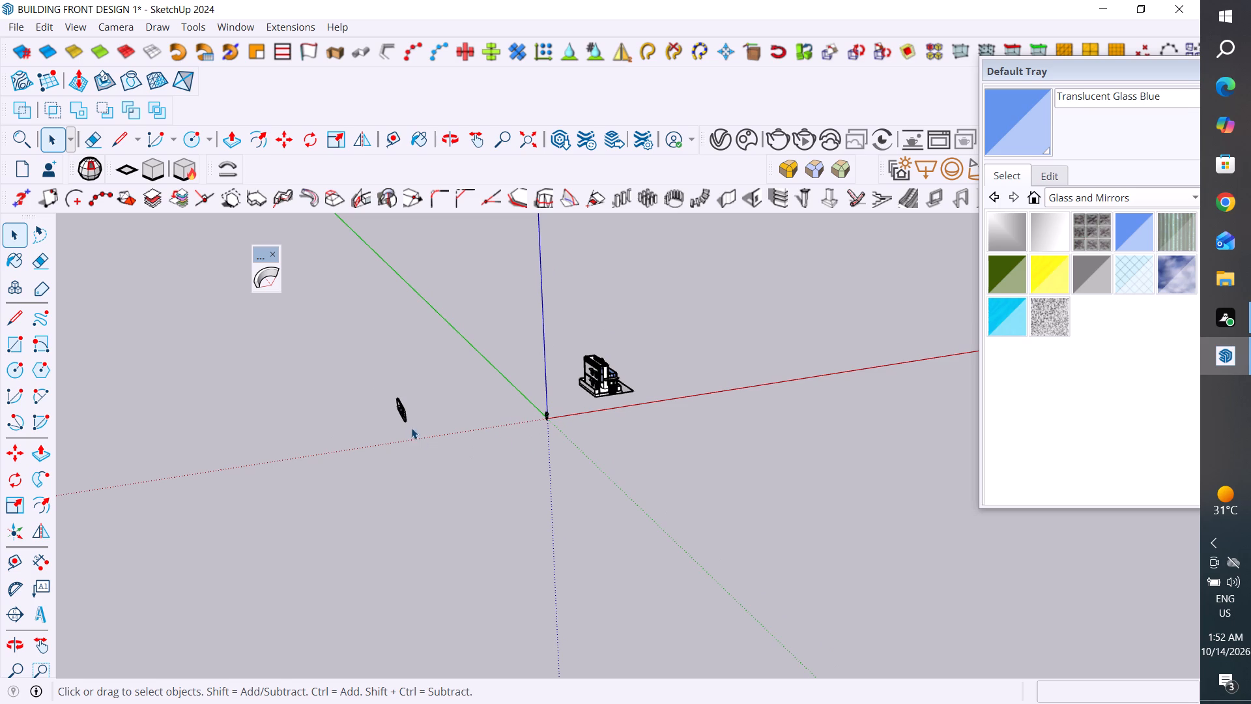
drag(416, 374, 390, 426)
right_click(399, 413)
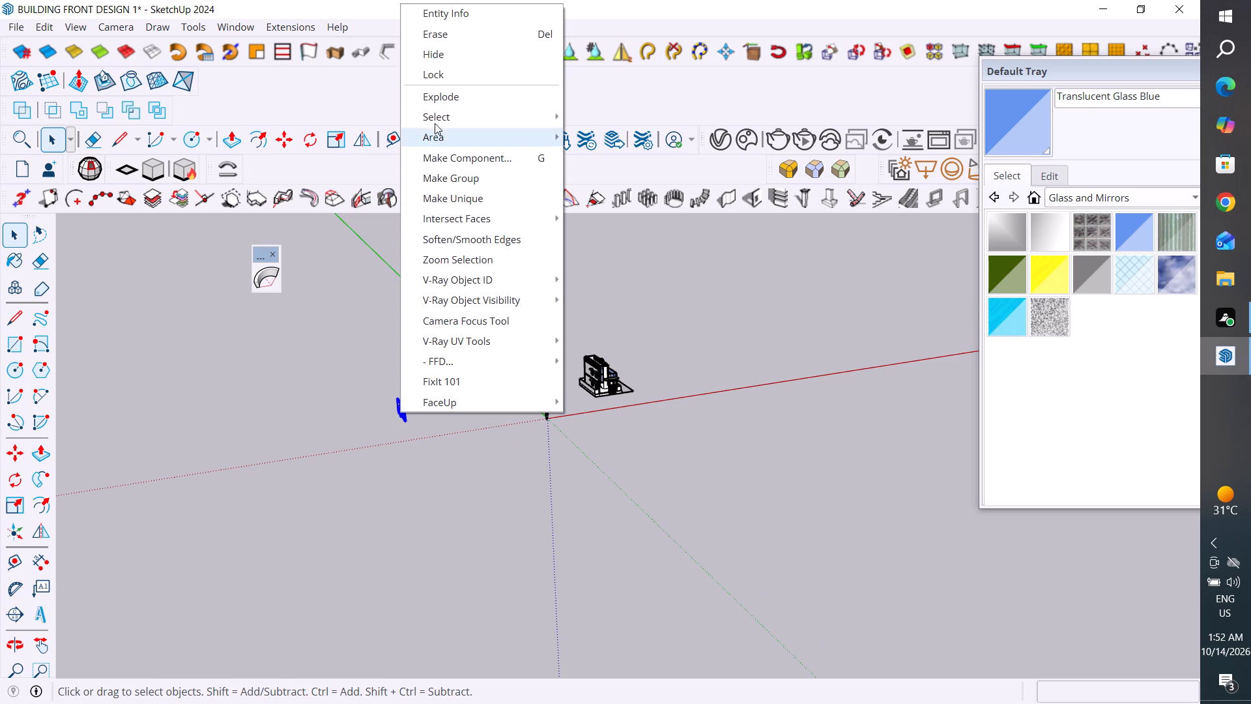
click(453, 63)
Examine the surroundings for remaining reference drawings and view the building up close from its front corner.
scroll(668, 470, down, 3)
middle_drag(665, 430, 500, 426)
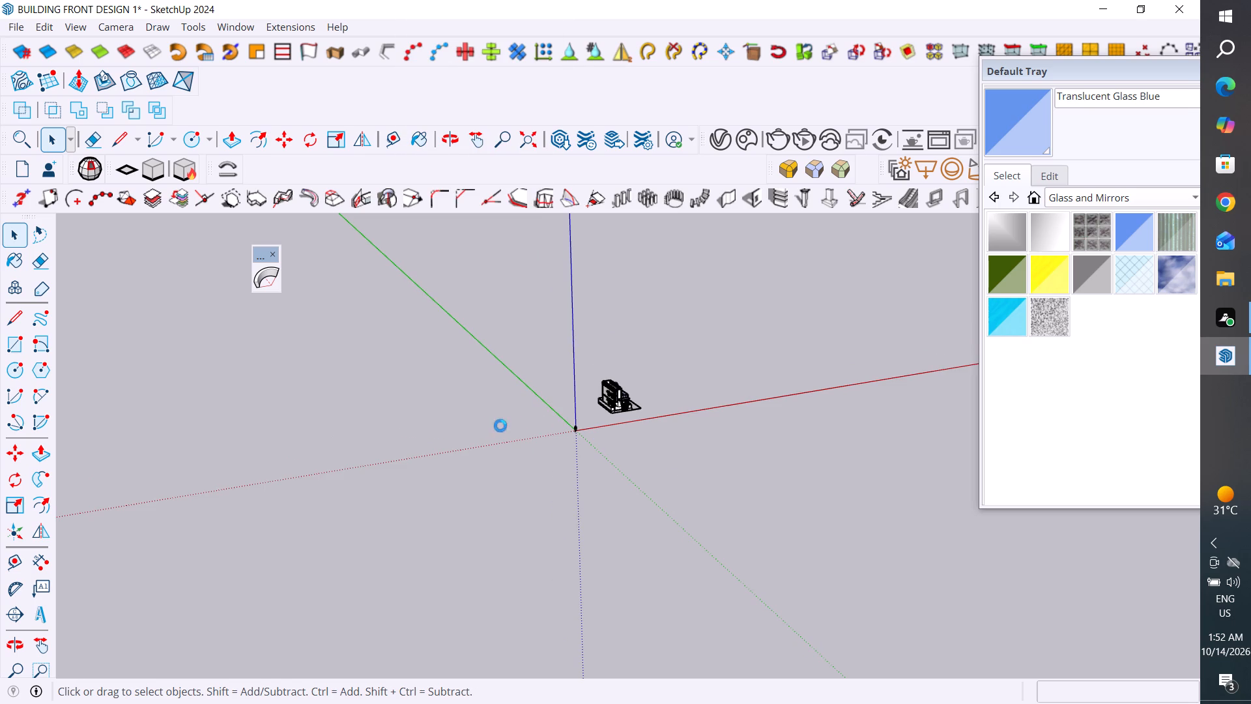
middle_drag(500, 426, 454, 441)
middle_drag(647, 432, 397, 485)
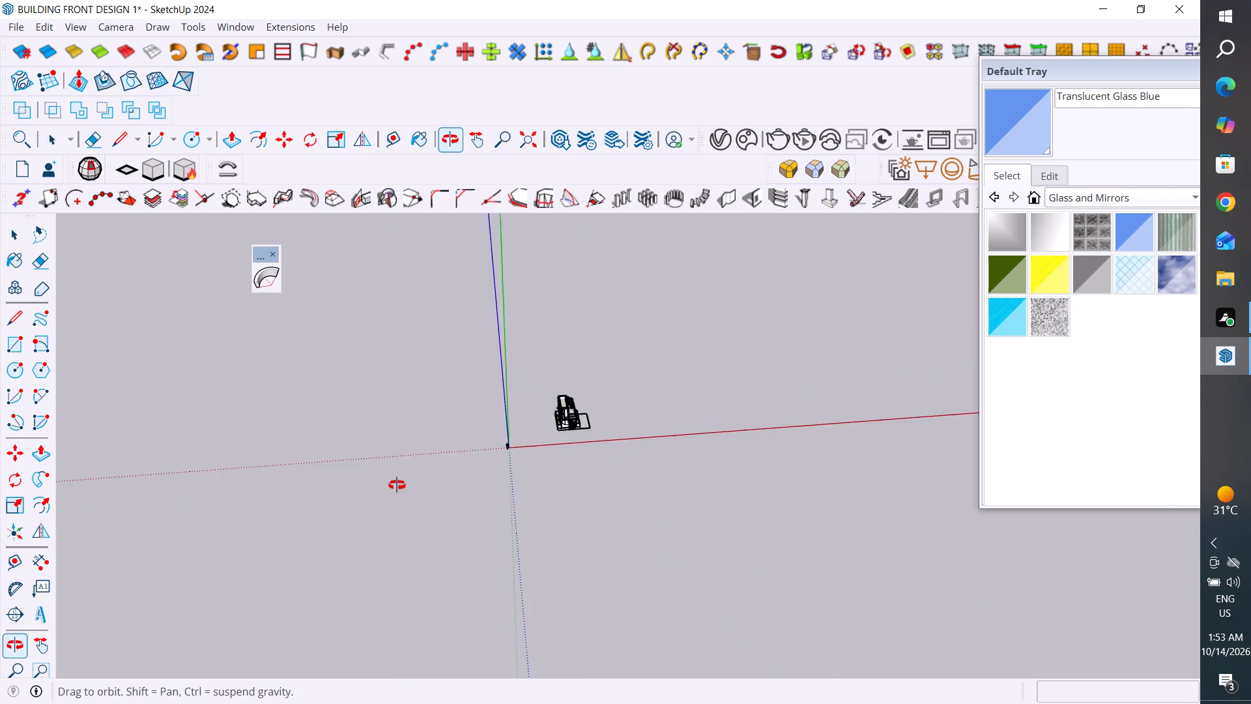
middle_drag(397, 485, 390, 485)
scroll(442, 361, up, 20)
scroll(442, 361, up, 3)
middle_drag(551, 452, 566, 312)
scroll(425, 349, up, 3)
middle_drag(505, 462, 538, 507)
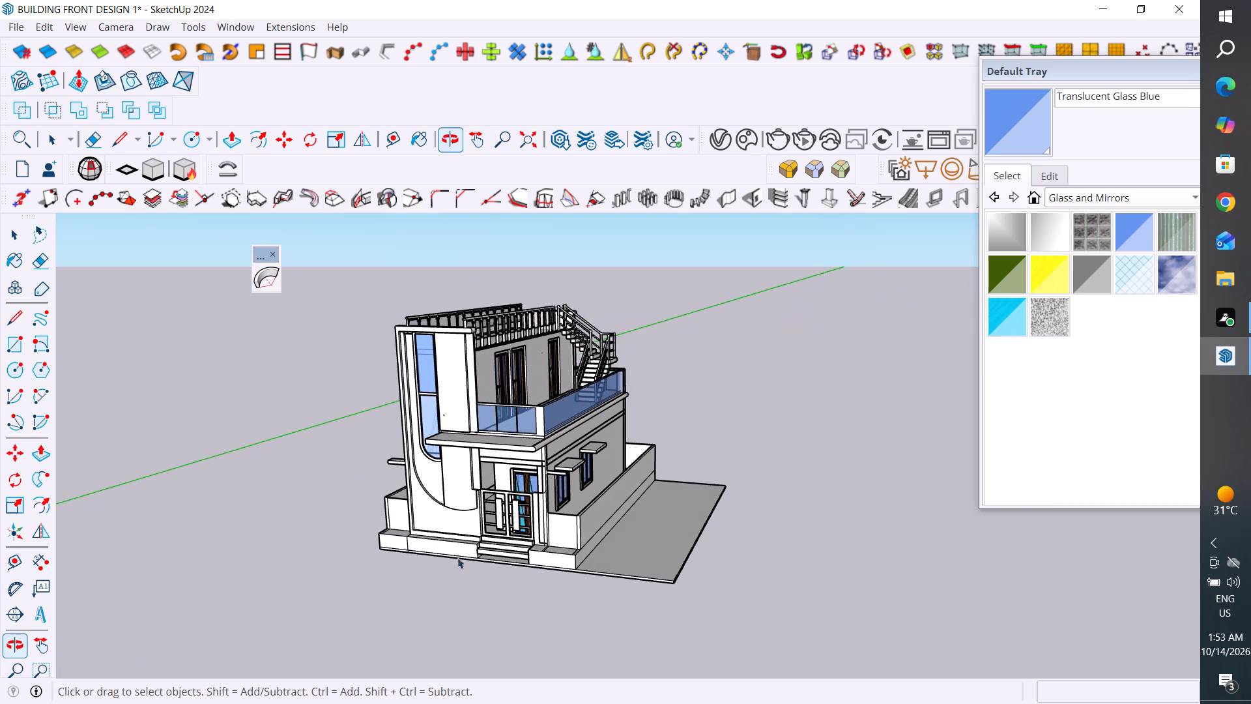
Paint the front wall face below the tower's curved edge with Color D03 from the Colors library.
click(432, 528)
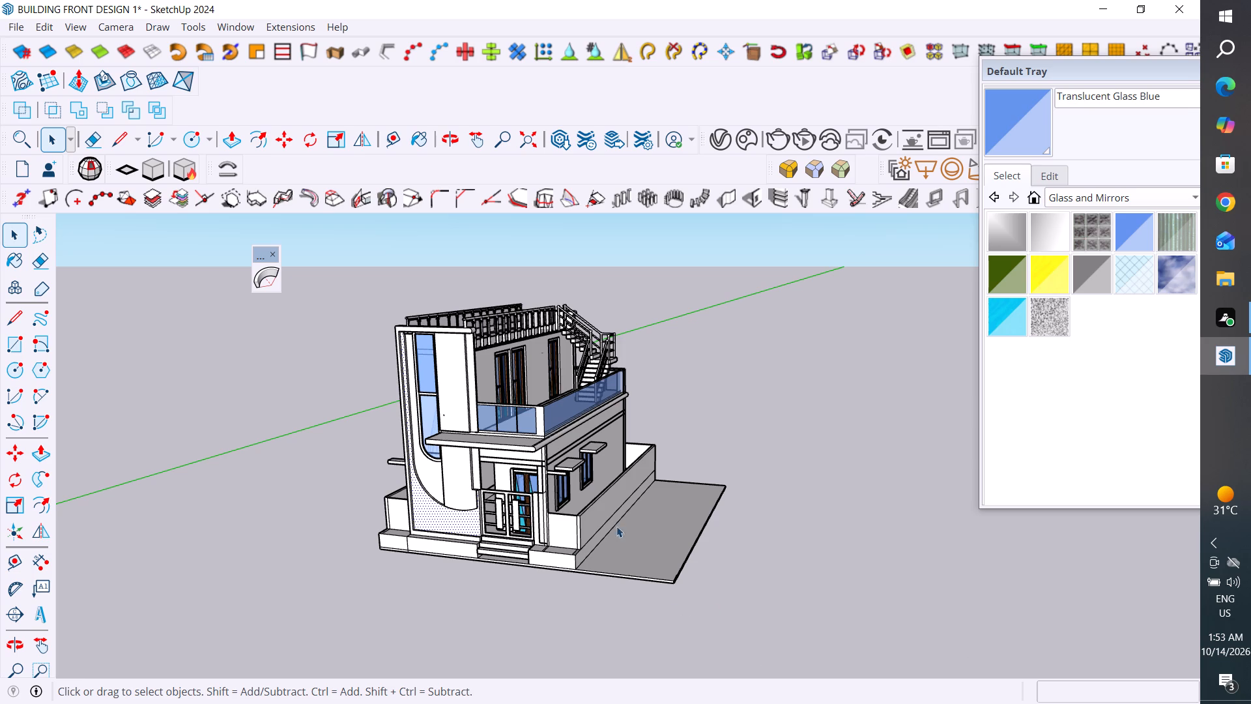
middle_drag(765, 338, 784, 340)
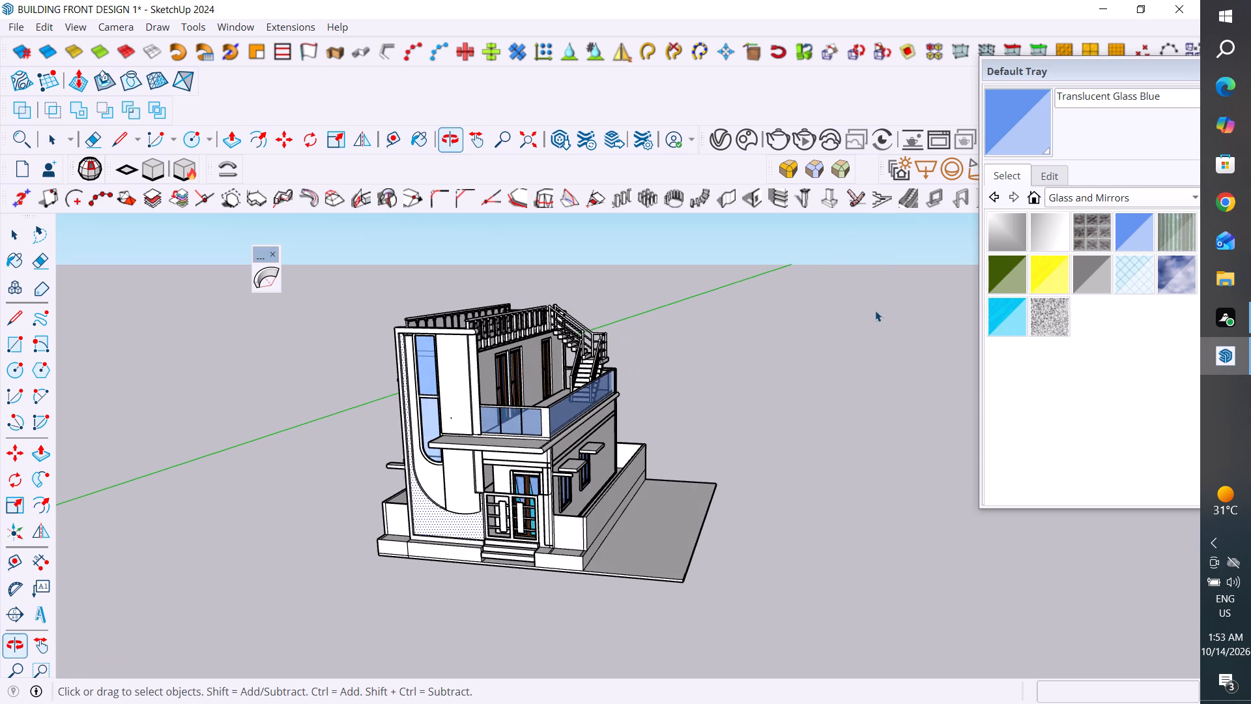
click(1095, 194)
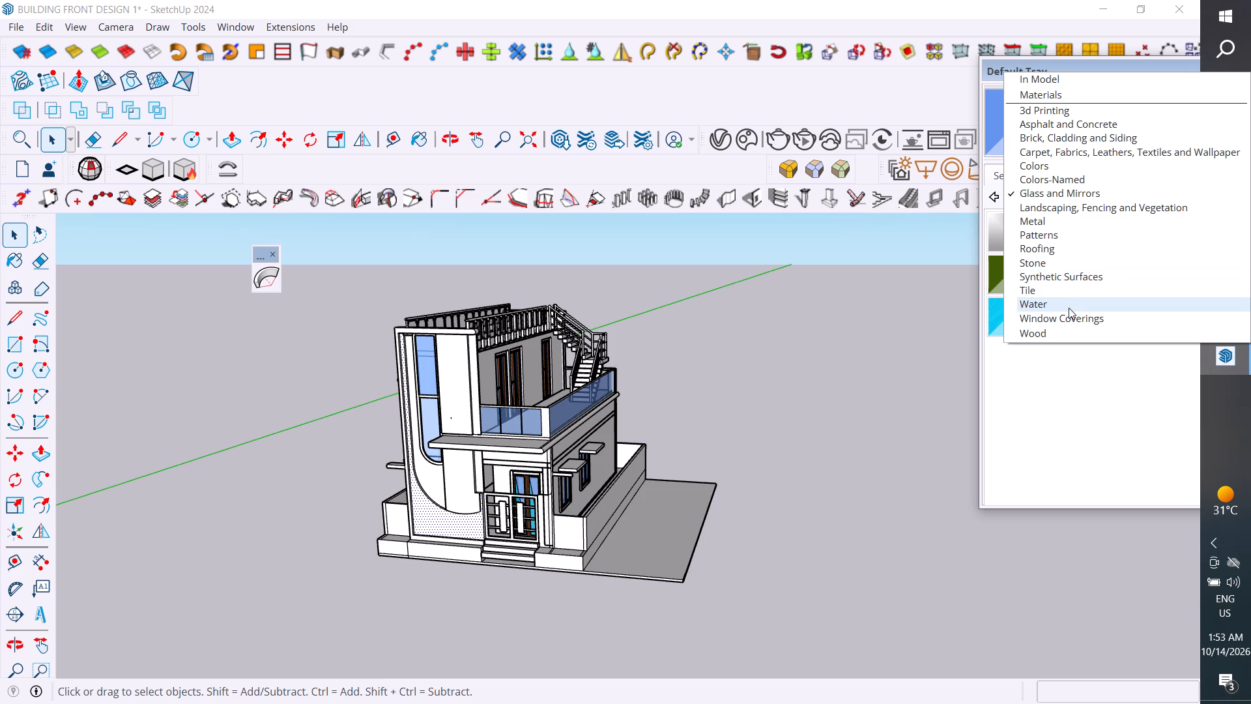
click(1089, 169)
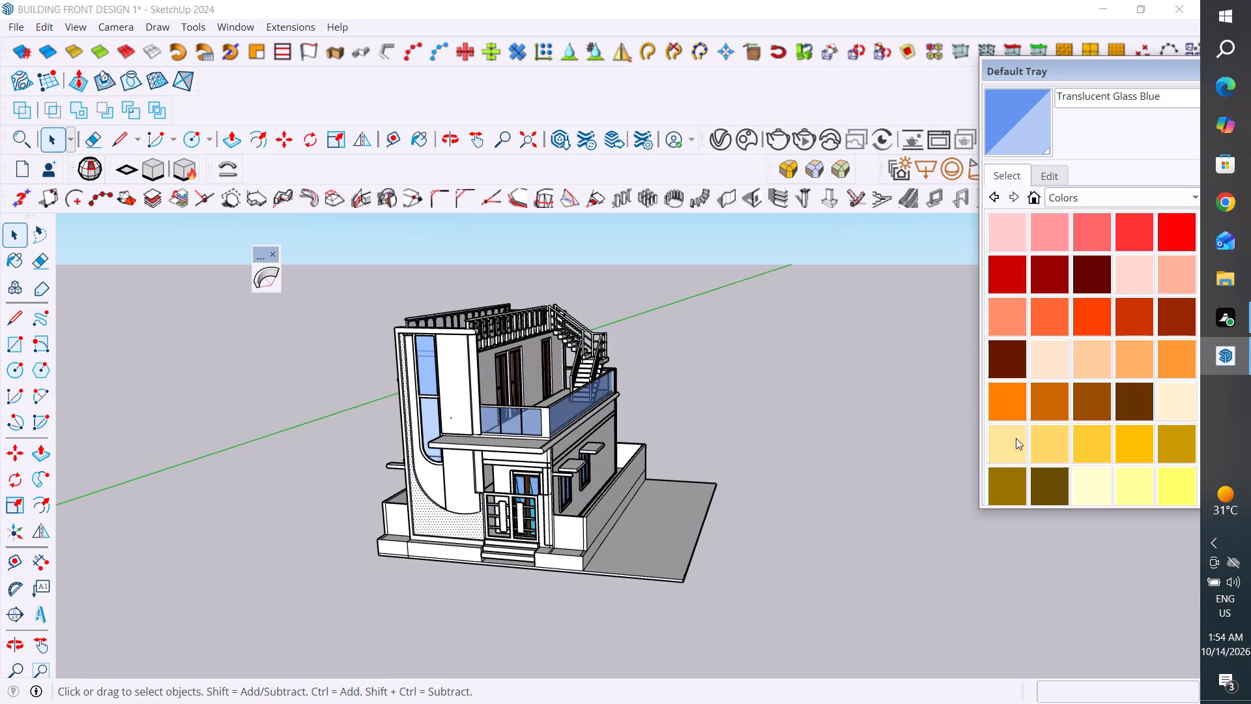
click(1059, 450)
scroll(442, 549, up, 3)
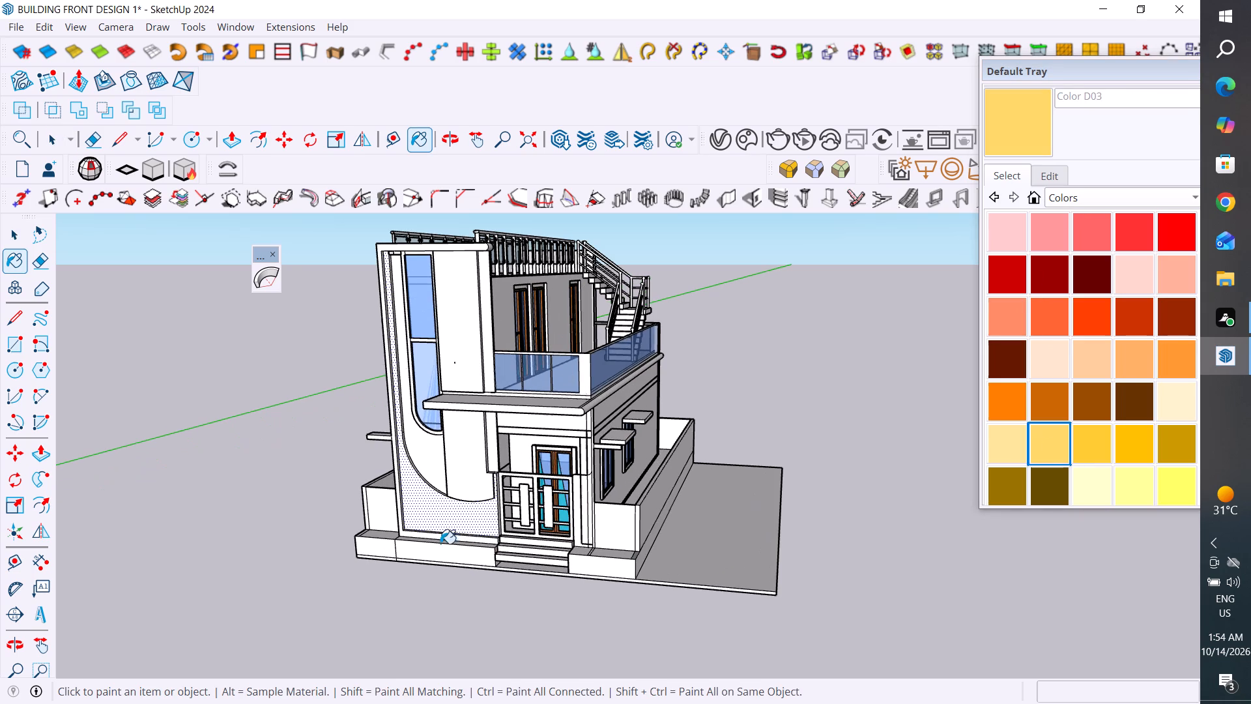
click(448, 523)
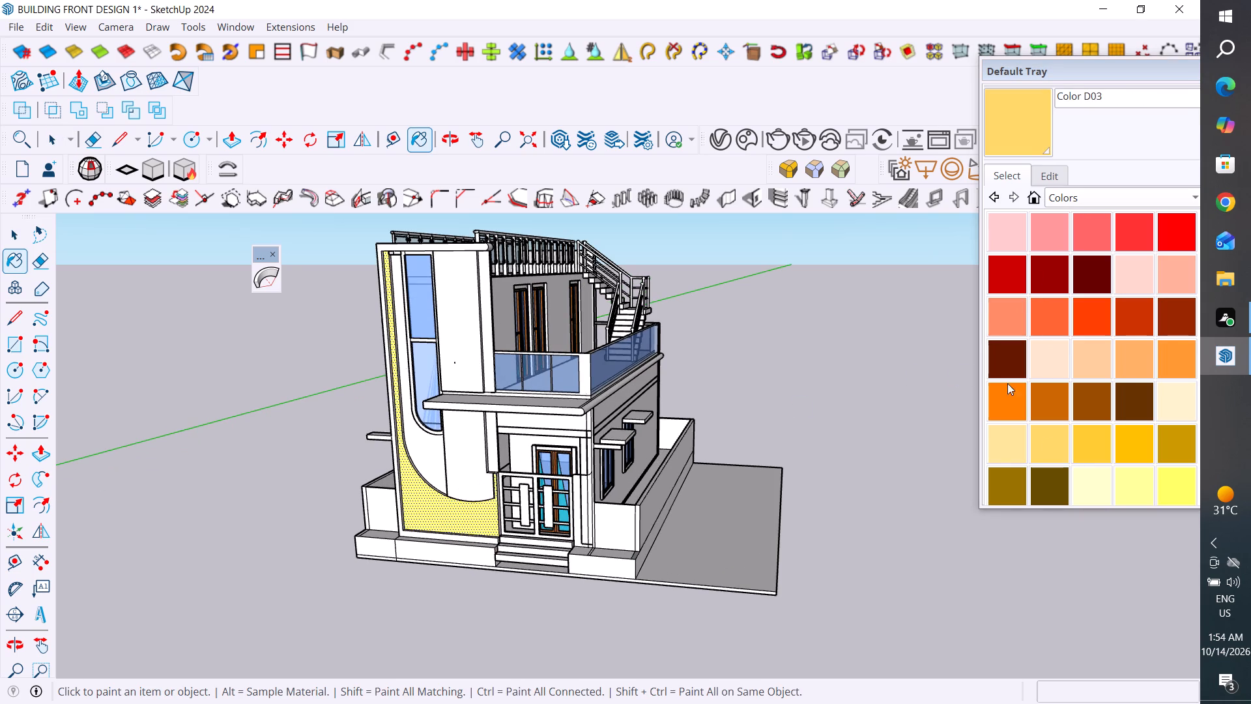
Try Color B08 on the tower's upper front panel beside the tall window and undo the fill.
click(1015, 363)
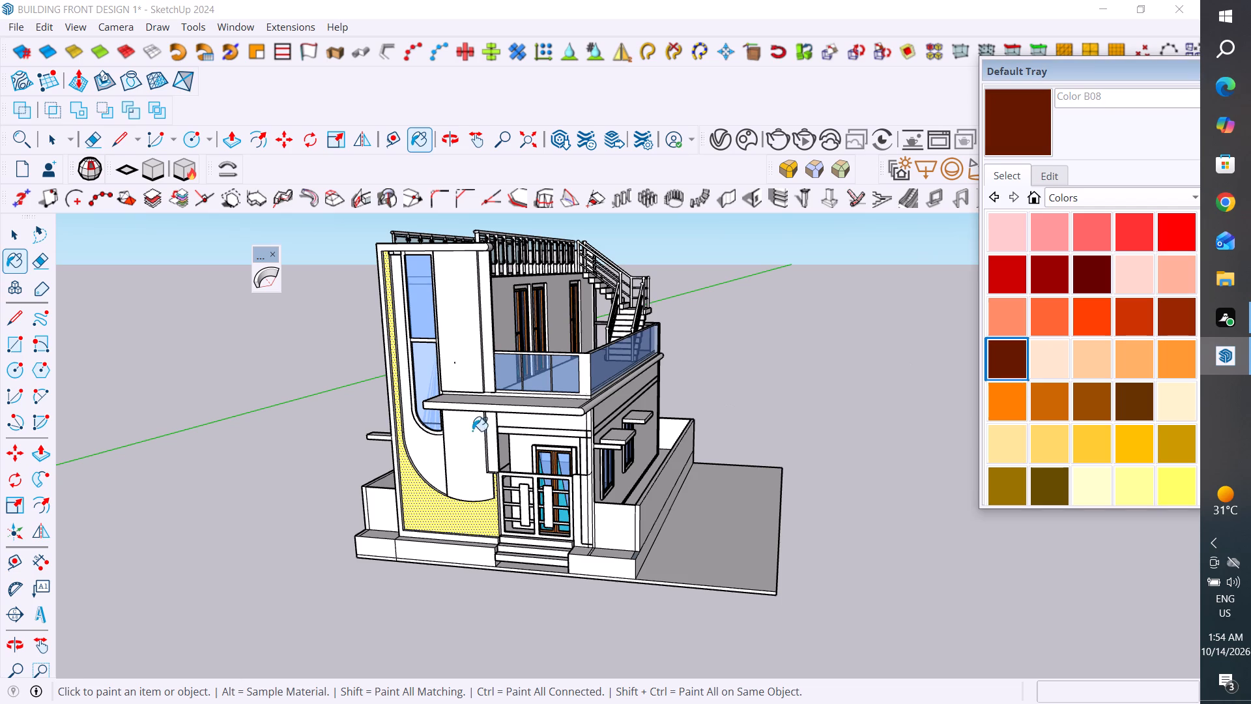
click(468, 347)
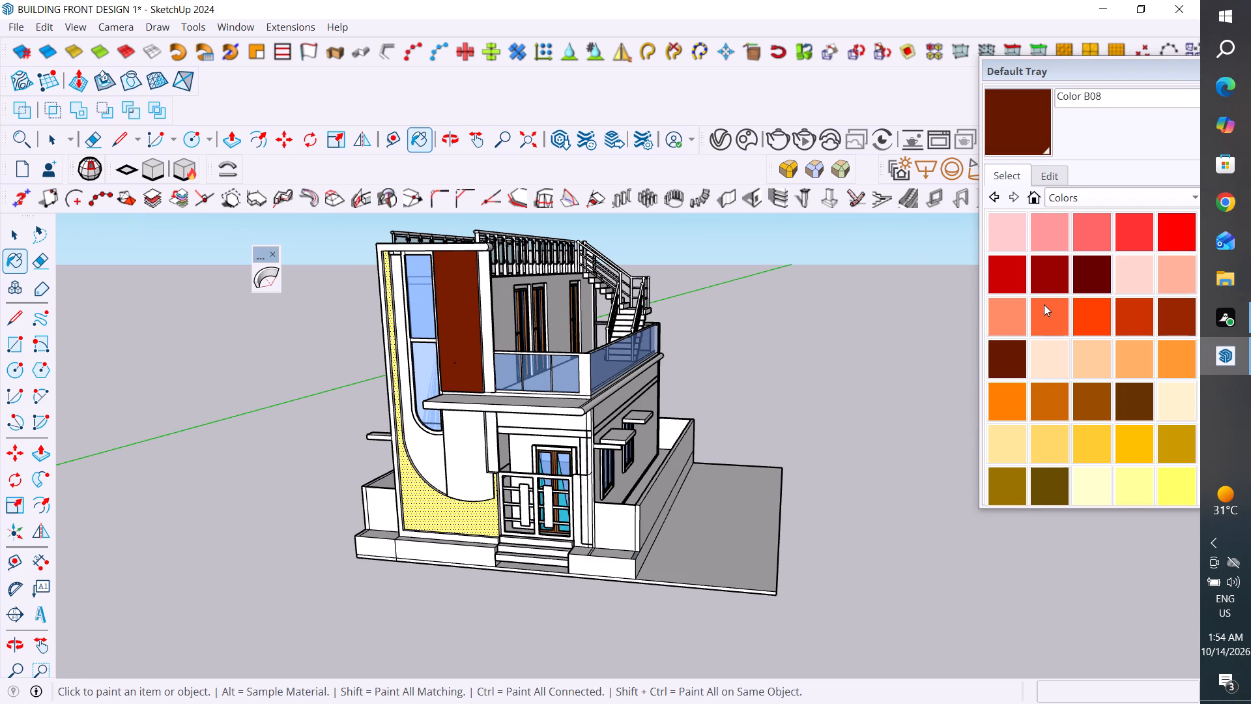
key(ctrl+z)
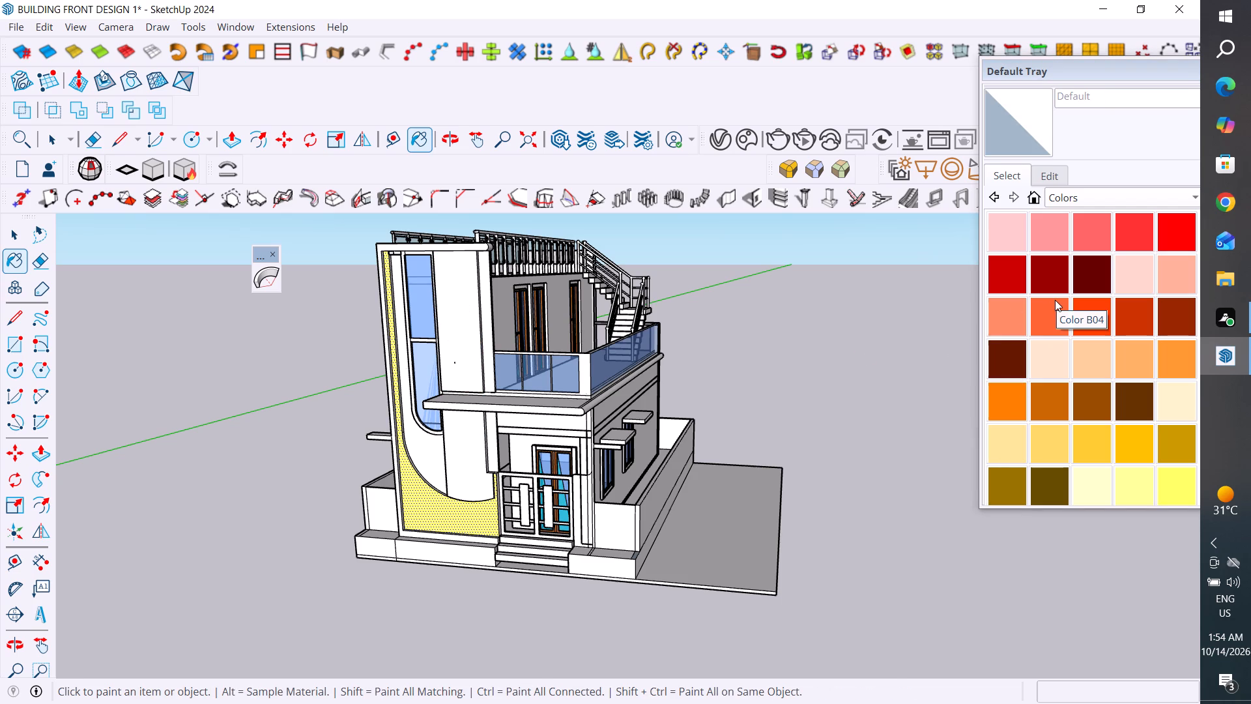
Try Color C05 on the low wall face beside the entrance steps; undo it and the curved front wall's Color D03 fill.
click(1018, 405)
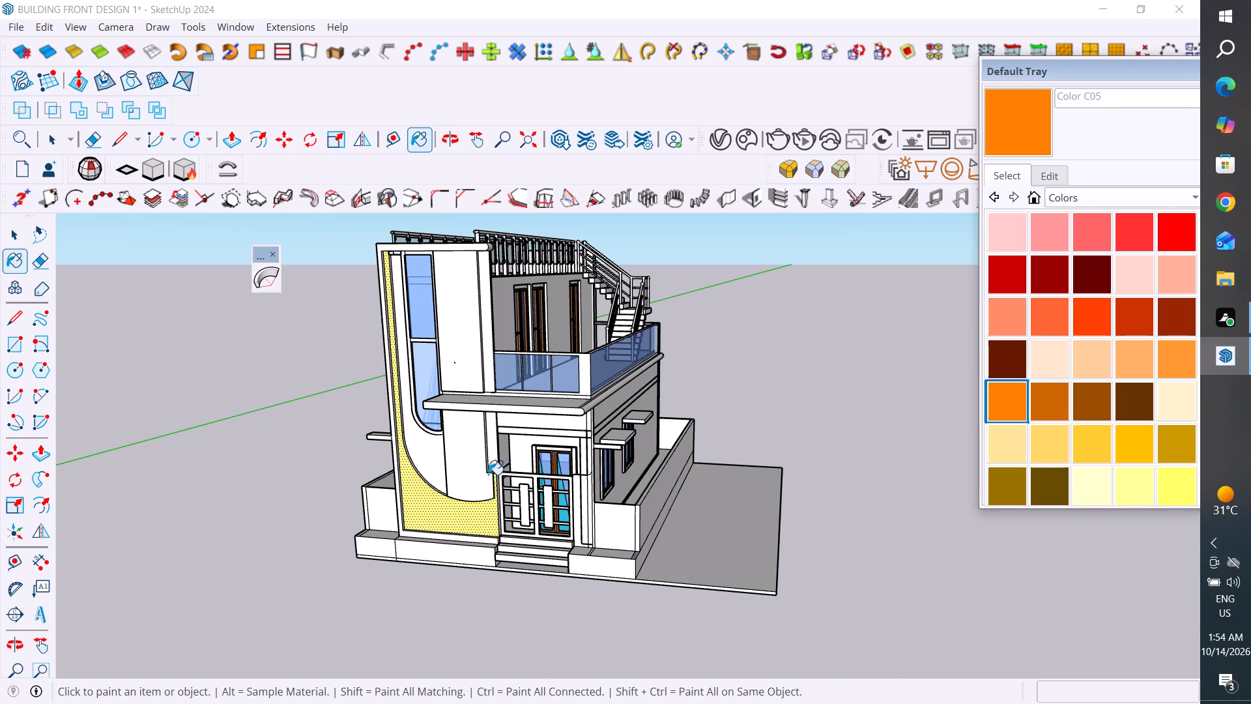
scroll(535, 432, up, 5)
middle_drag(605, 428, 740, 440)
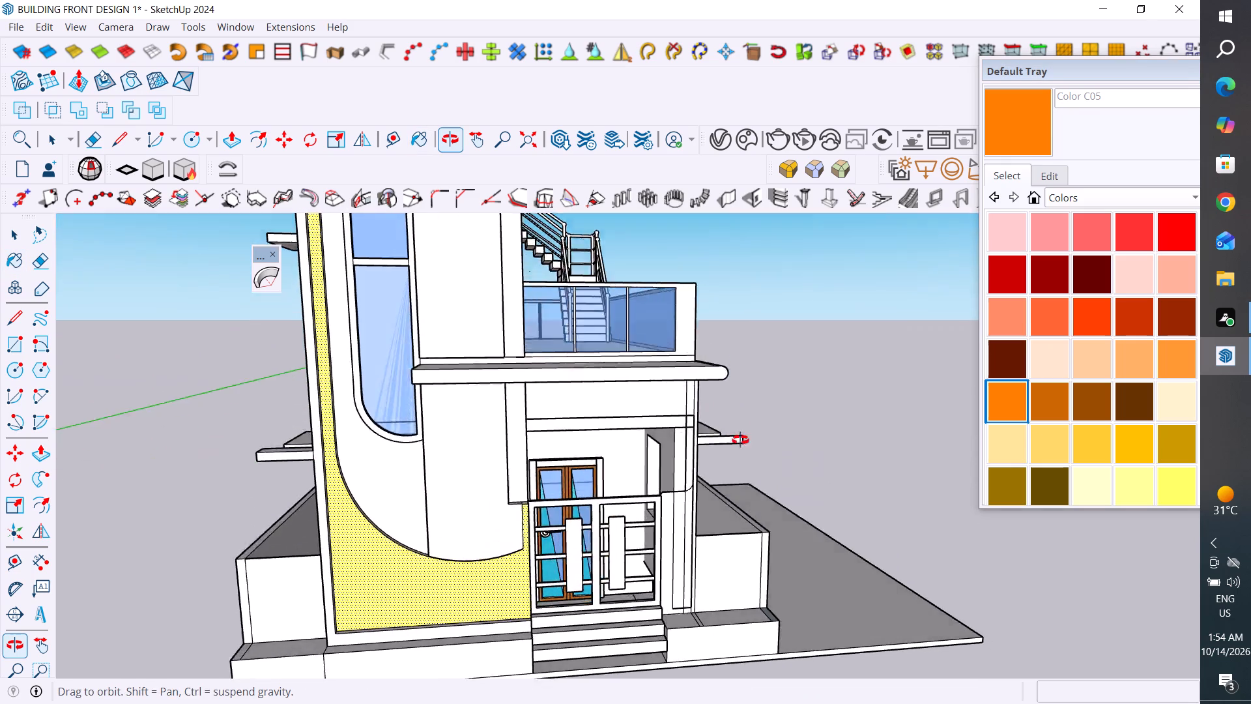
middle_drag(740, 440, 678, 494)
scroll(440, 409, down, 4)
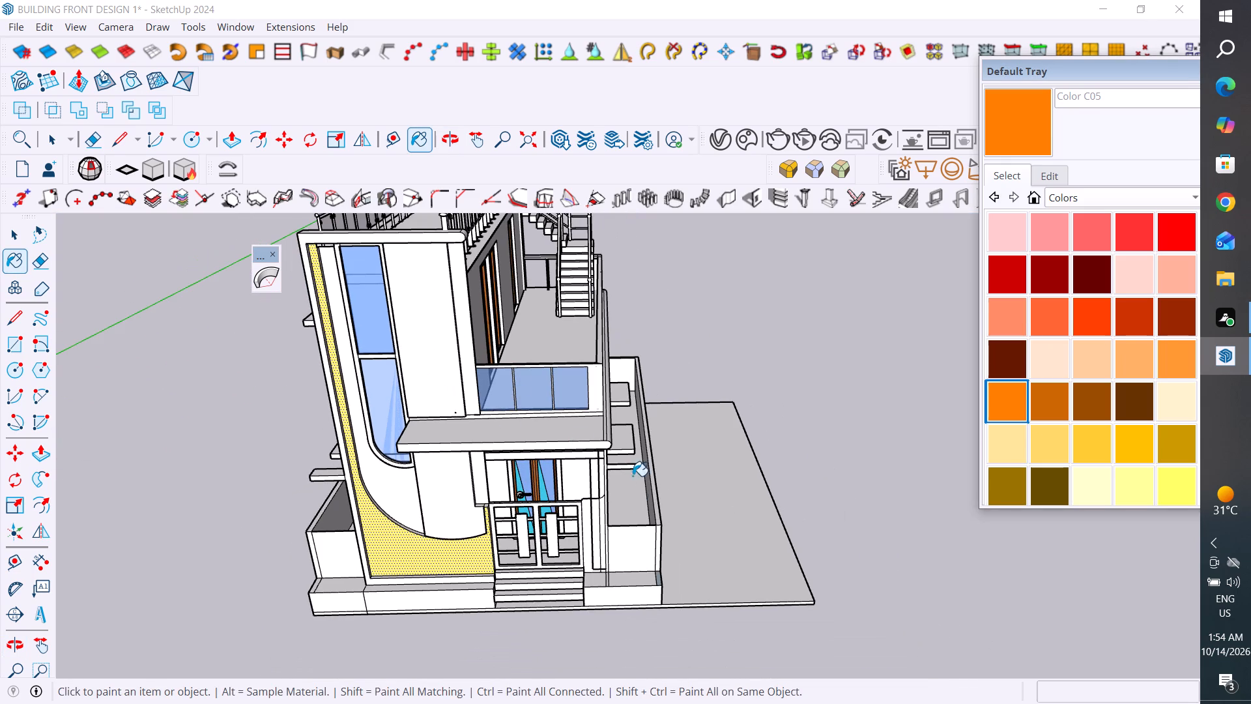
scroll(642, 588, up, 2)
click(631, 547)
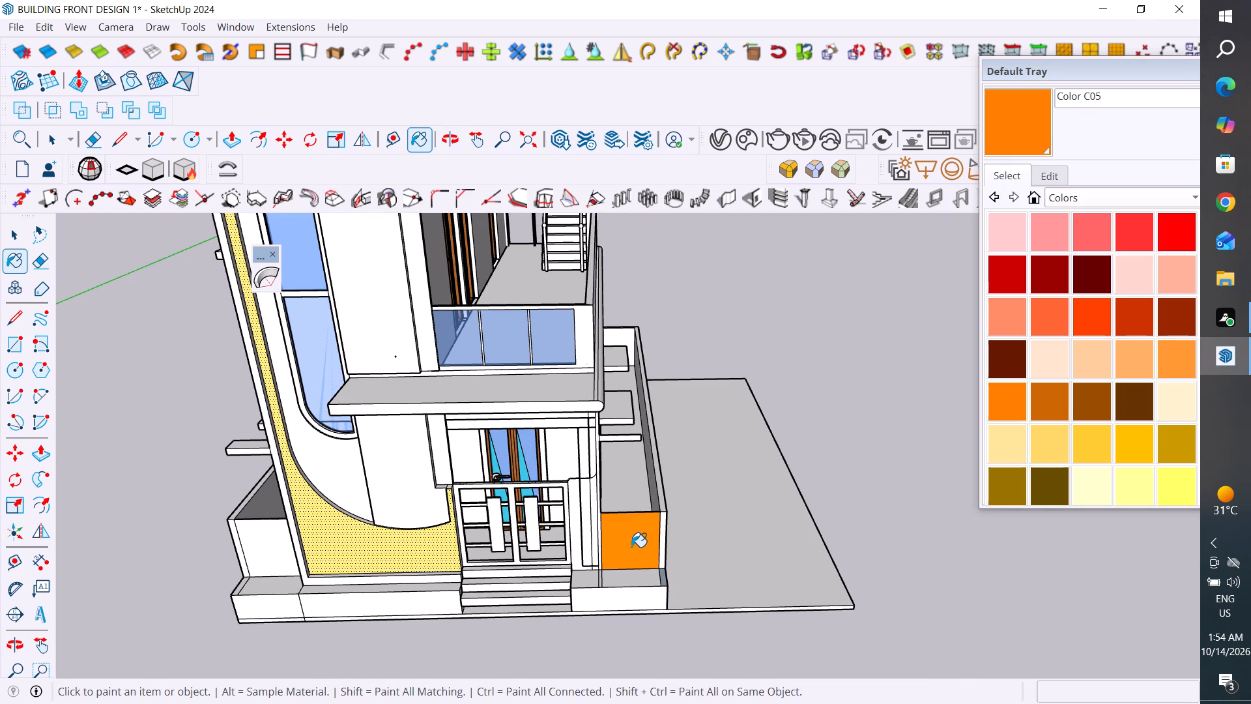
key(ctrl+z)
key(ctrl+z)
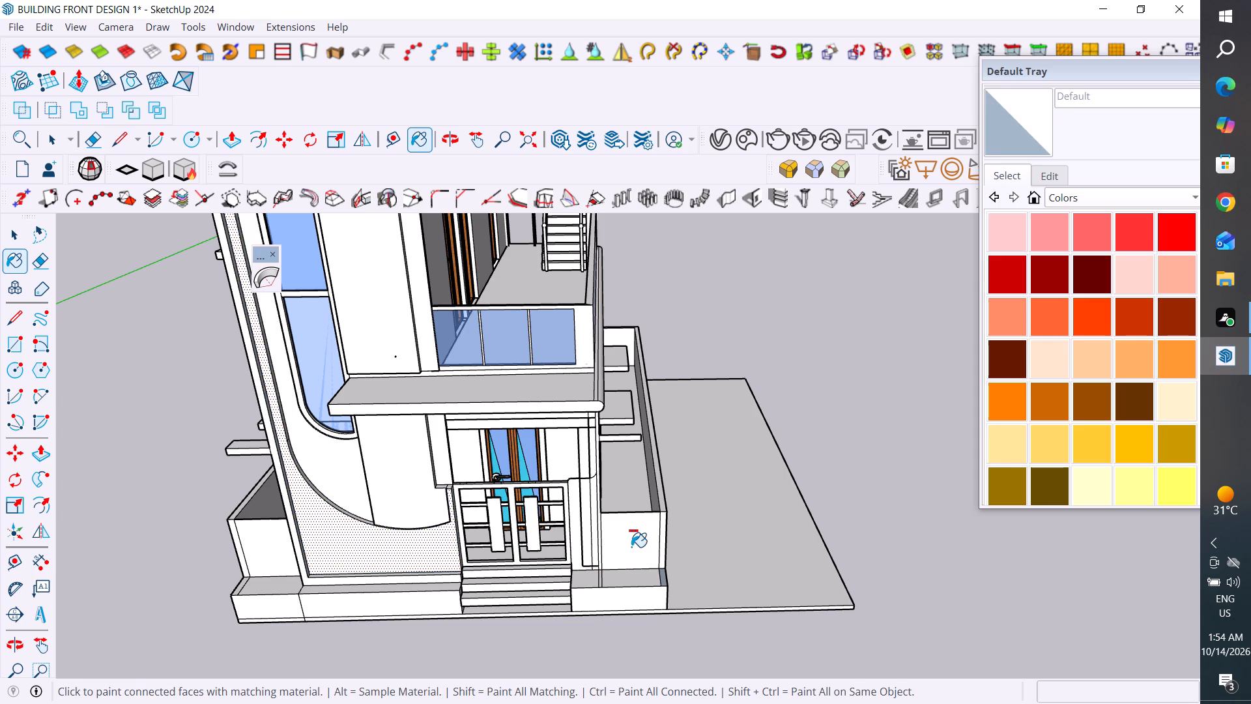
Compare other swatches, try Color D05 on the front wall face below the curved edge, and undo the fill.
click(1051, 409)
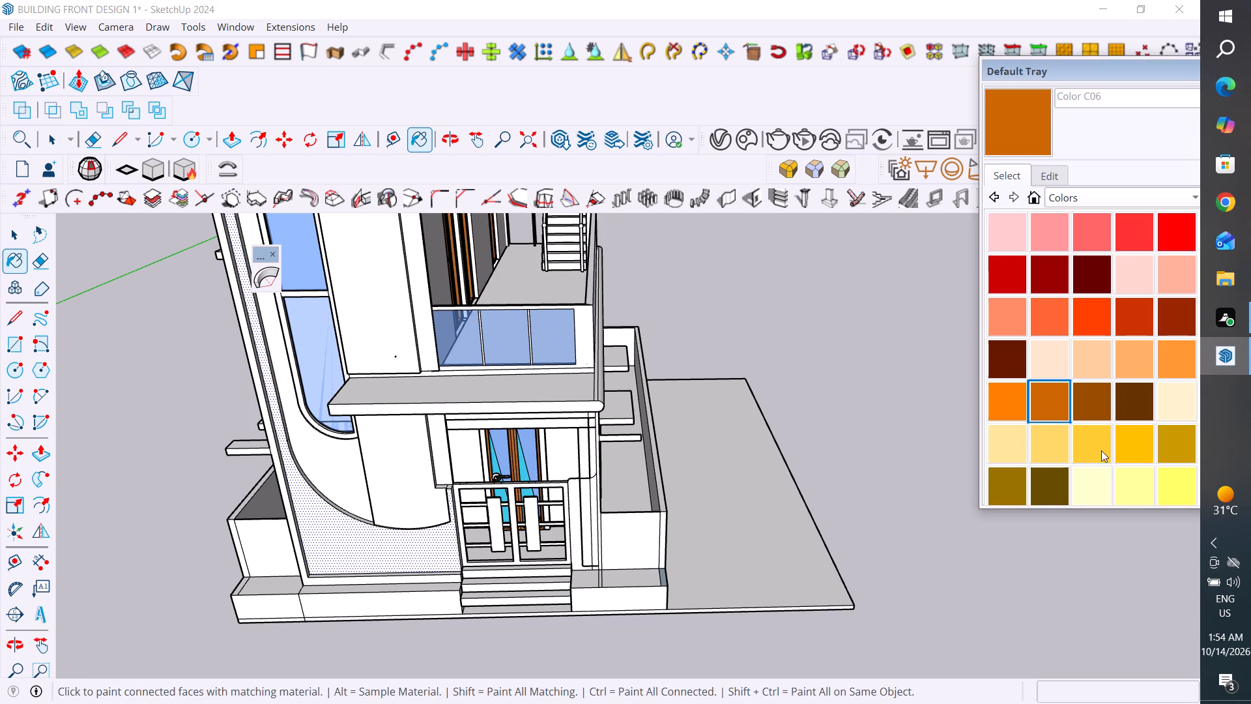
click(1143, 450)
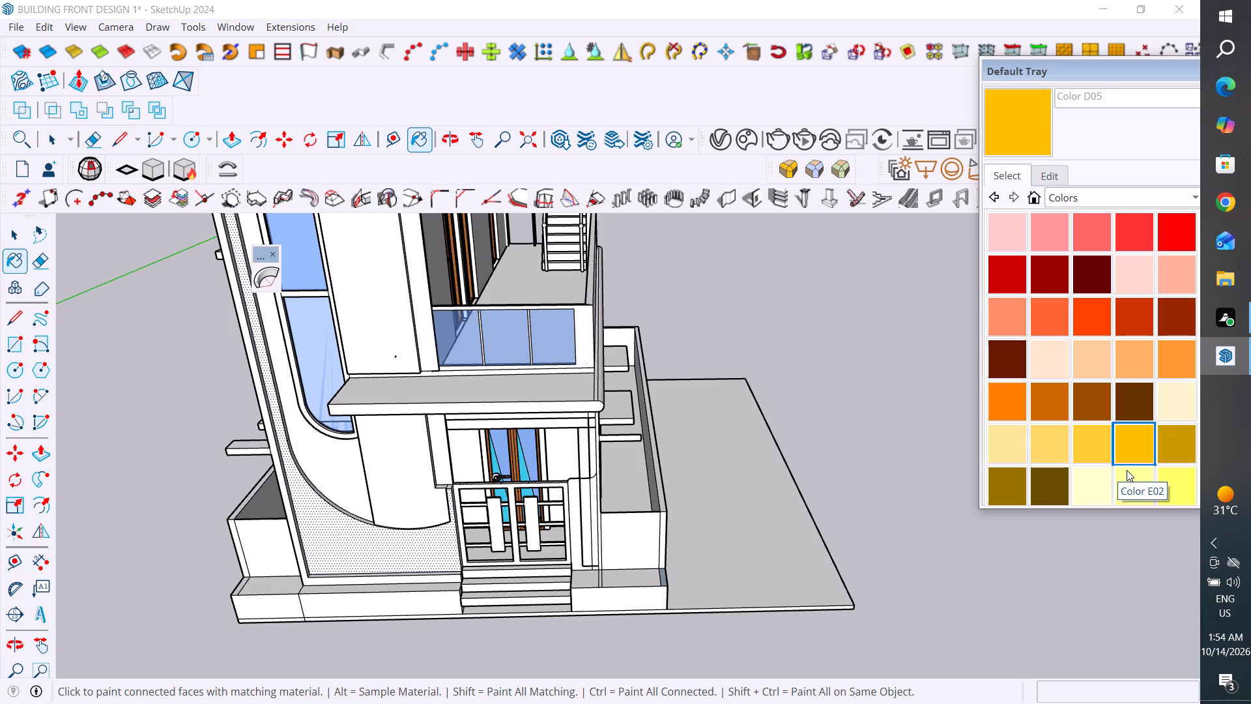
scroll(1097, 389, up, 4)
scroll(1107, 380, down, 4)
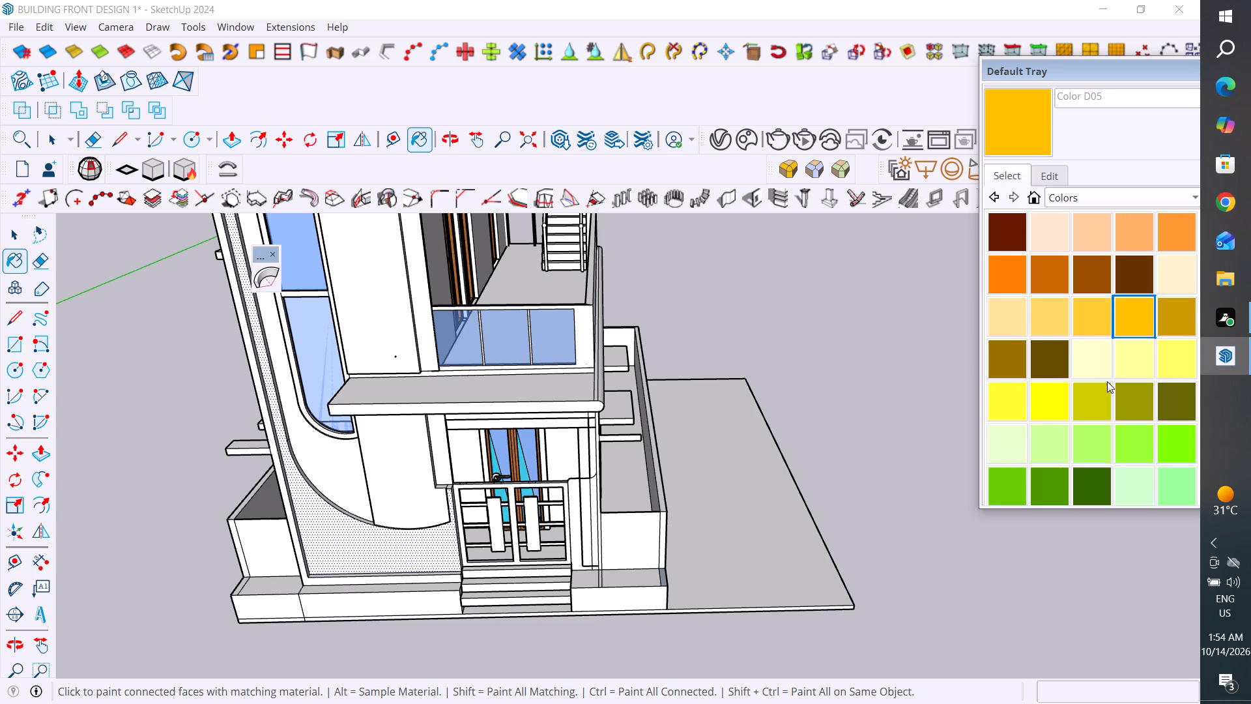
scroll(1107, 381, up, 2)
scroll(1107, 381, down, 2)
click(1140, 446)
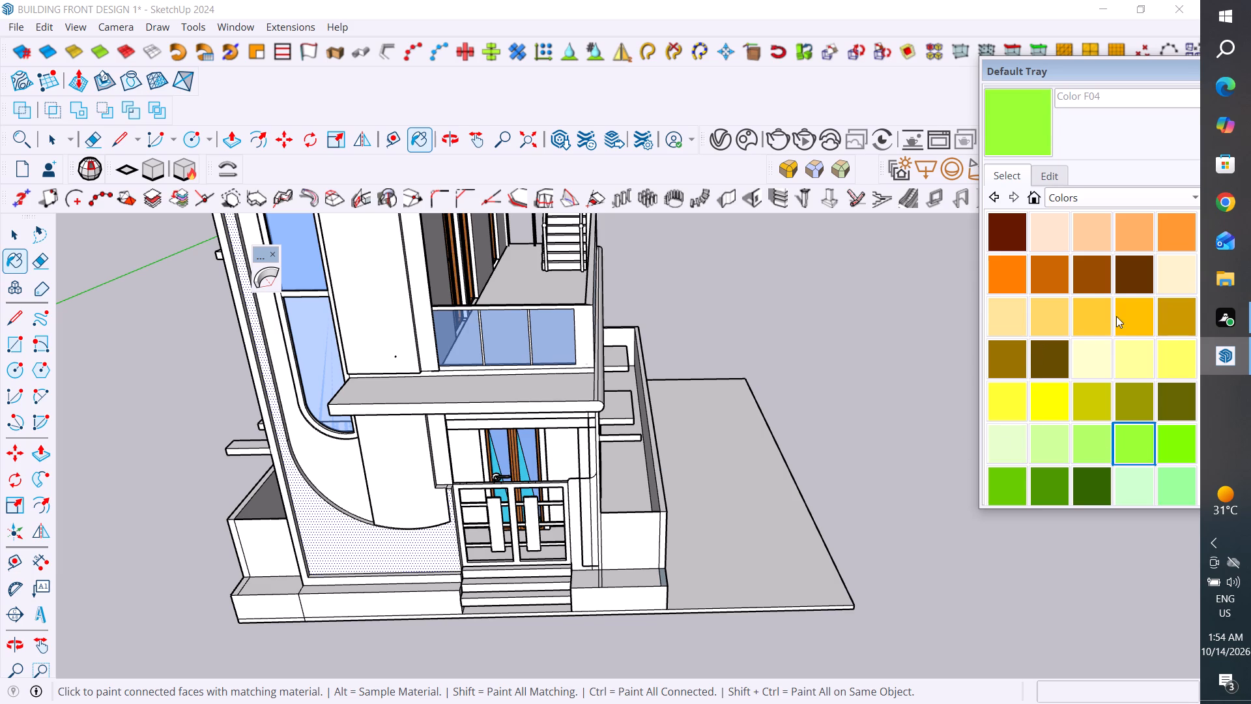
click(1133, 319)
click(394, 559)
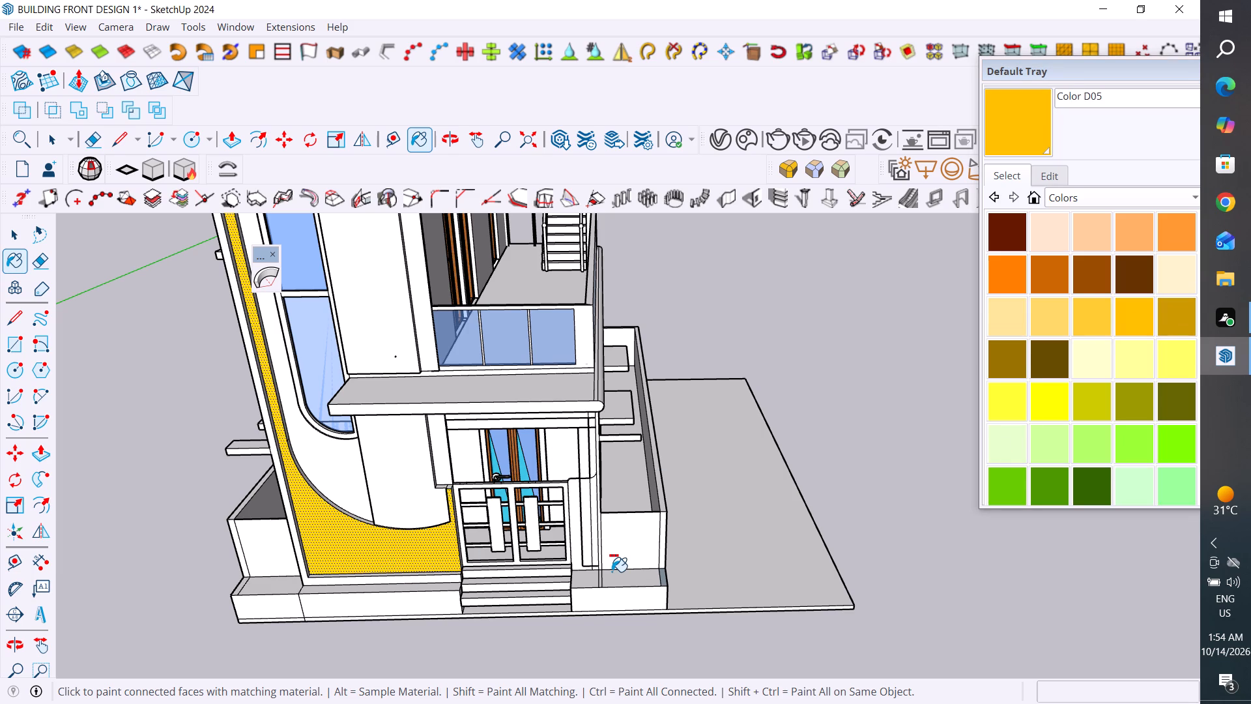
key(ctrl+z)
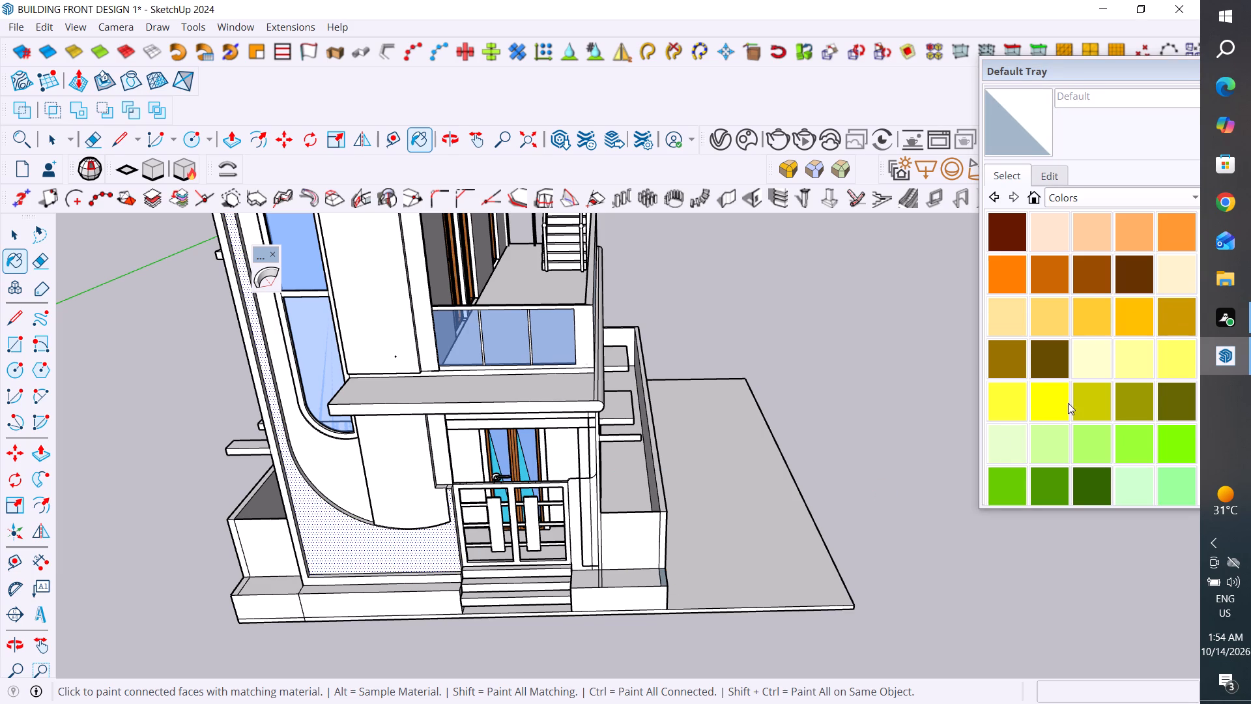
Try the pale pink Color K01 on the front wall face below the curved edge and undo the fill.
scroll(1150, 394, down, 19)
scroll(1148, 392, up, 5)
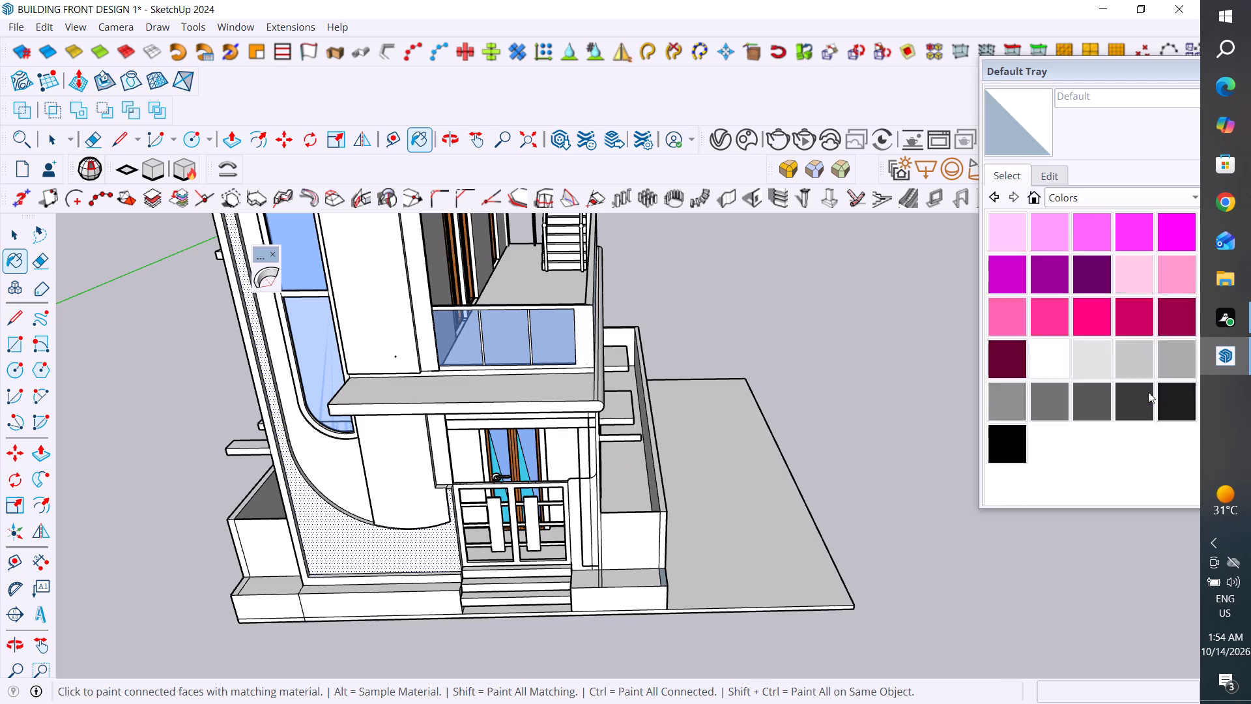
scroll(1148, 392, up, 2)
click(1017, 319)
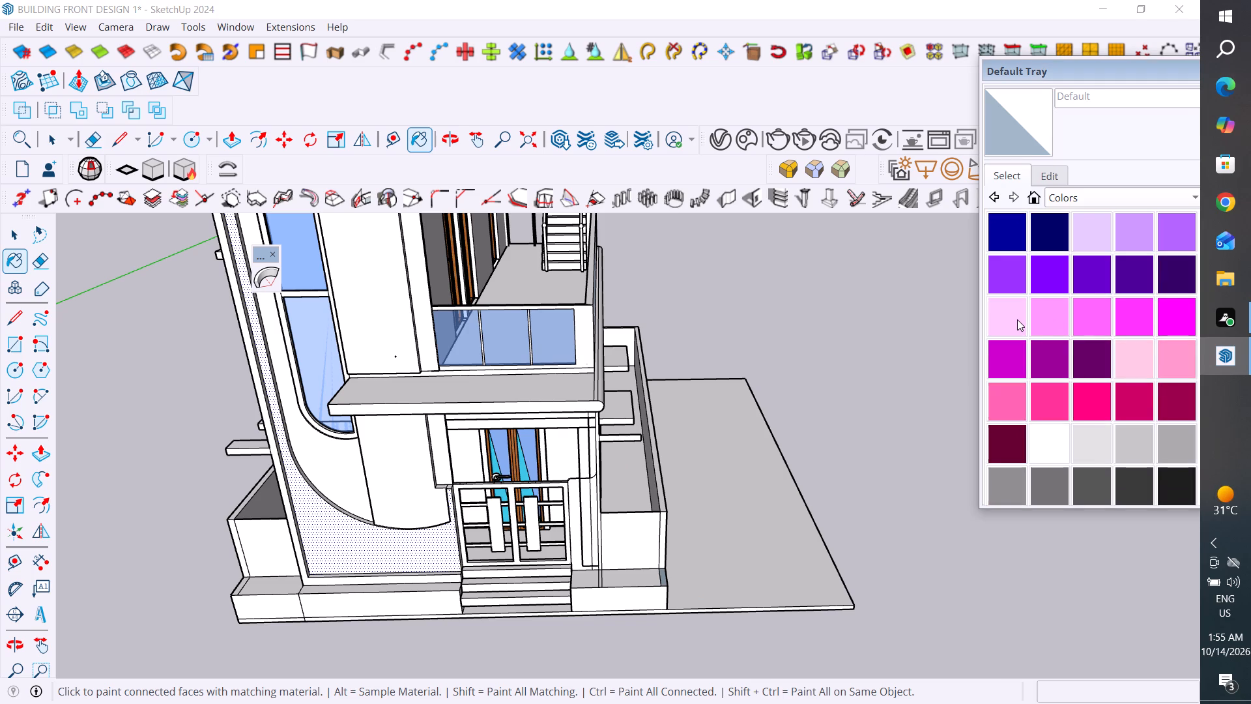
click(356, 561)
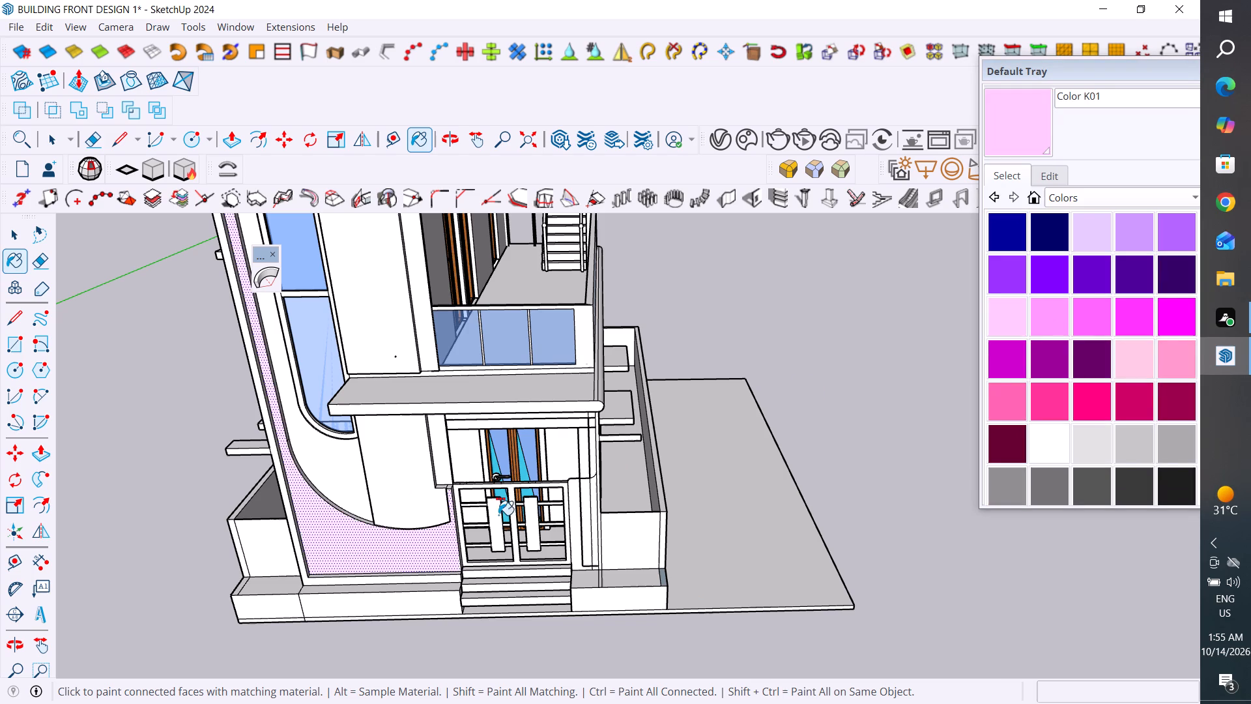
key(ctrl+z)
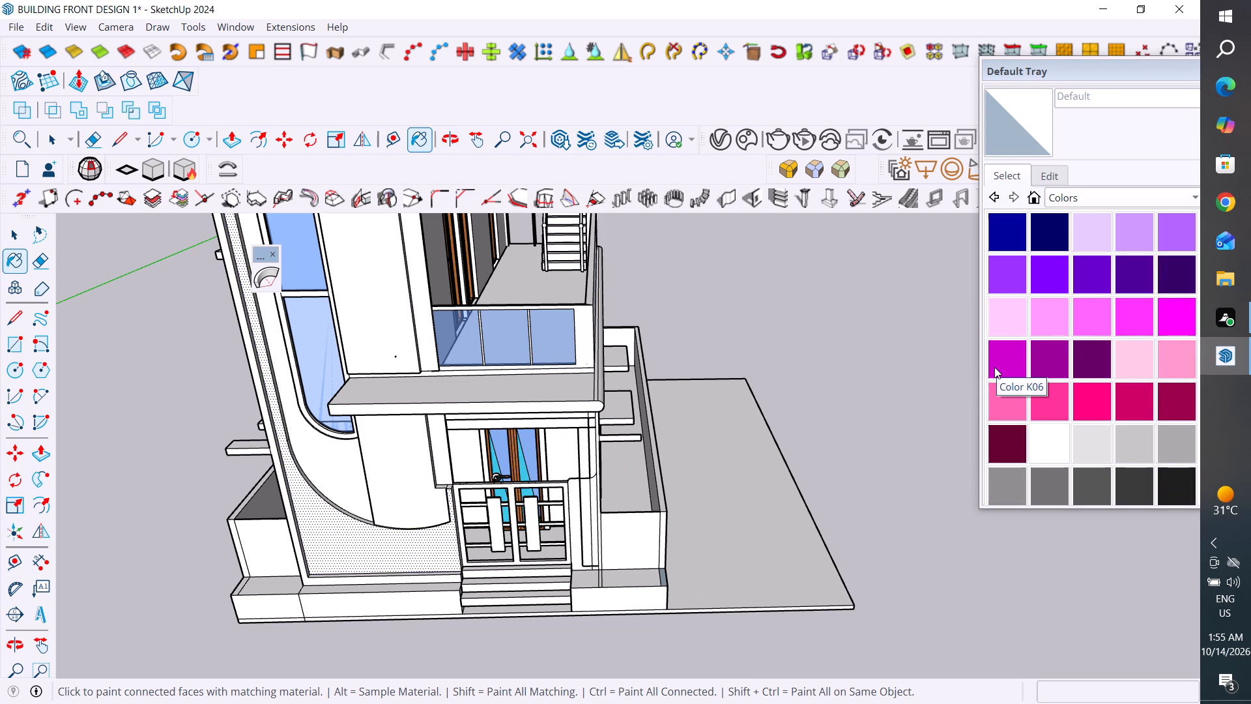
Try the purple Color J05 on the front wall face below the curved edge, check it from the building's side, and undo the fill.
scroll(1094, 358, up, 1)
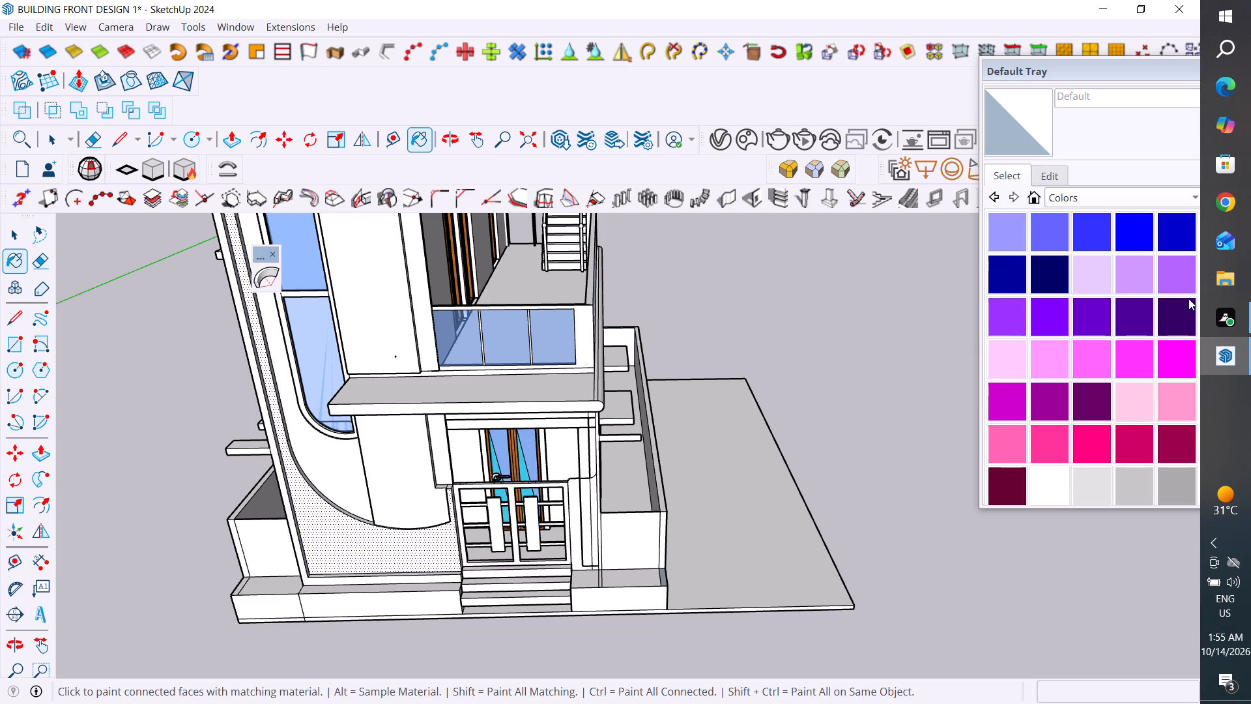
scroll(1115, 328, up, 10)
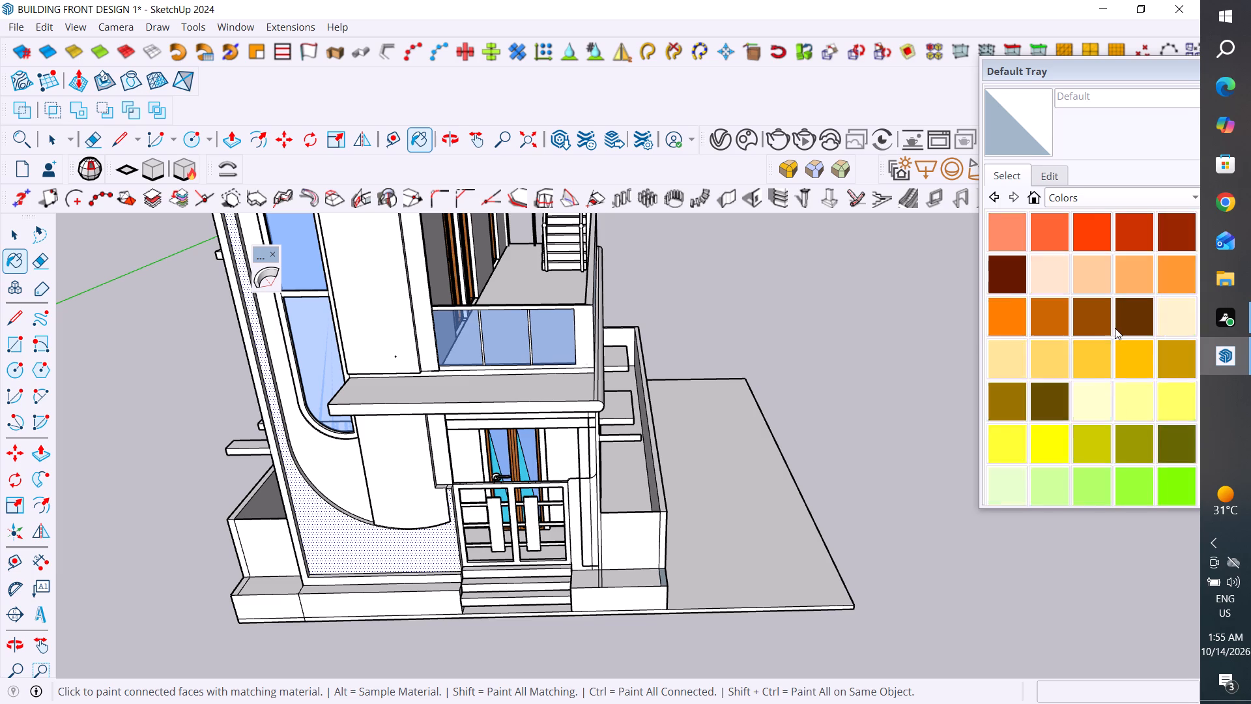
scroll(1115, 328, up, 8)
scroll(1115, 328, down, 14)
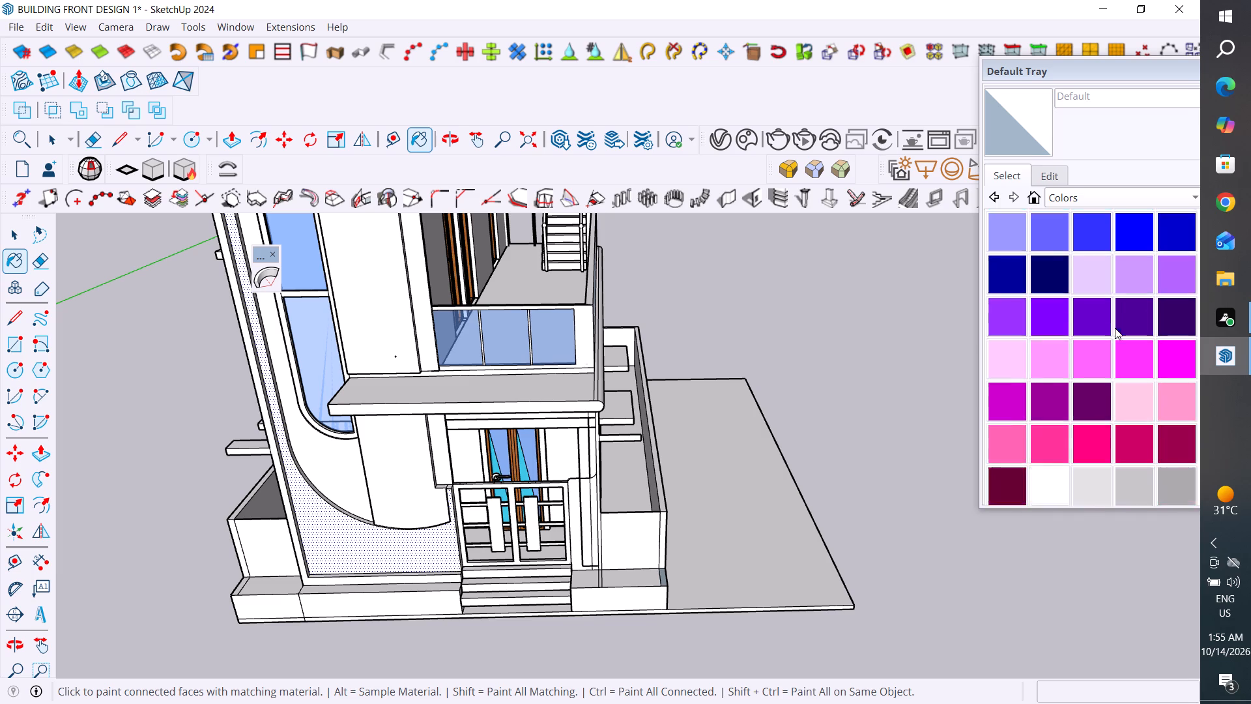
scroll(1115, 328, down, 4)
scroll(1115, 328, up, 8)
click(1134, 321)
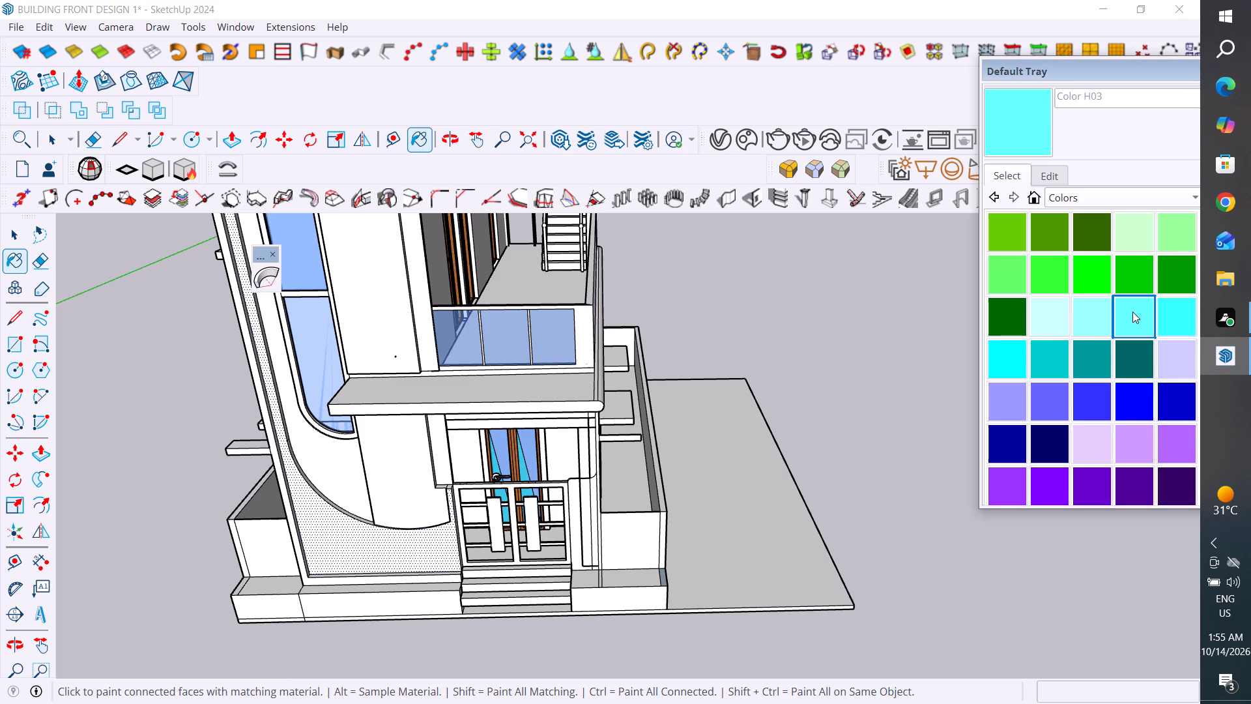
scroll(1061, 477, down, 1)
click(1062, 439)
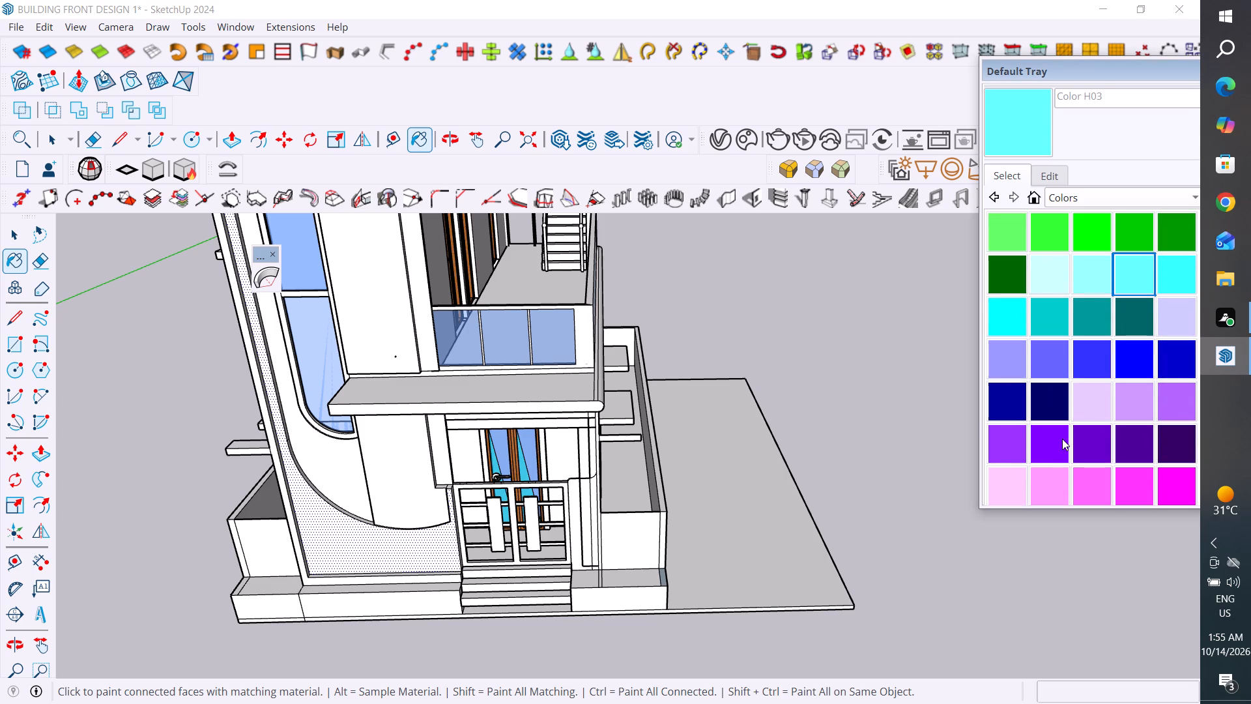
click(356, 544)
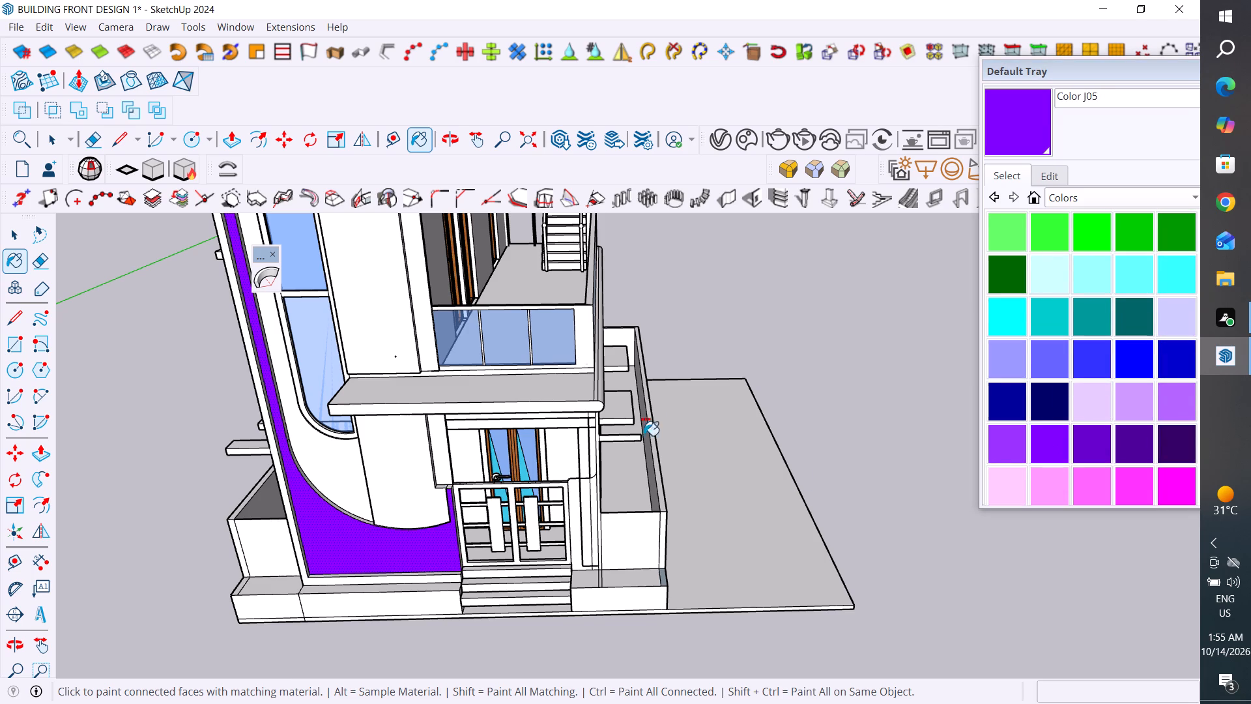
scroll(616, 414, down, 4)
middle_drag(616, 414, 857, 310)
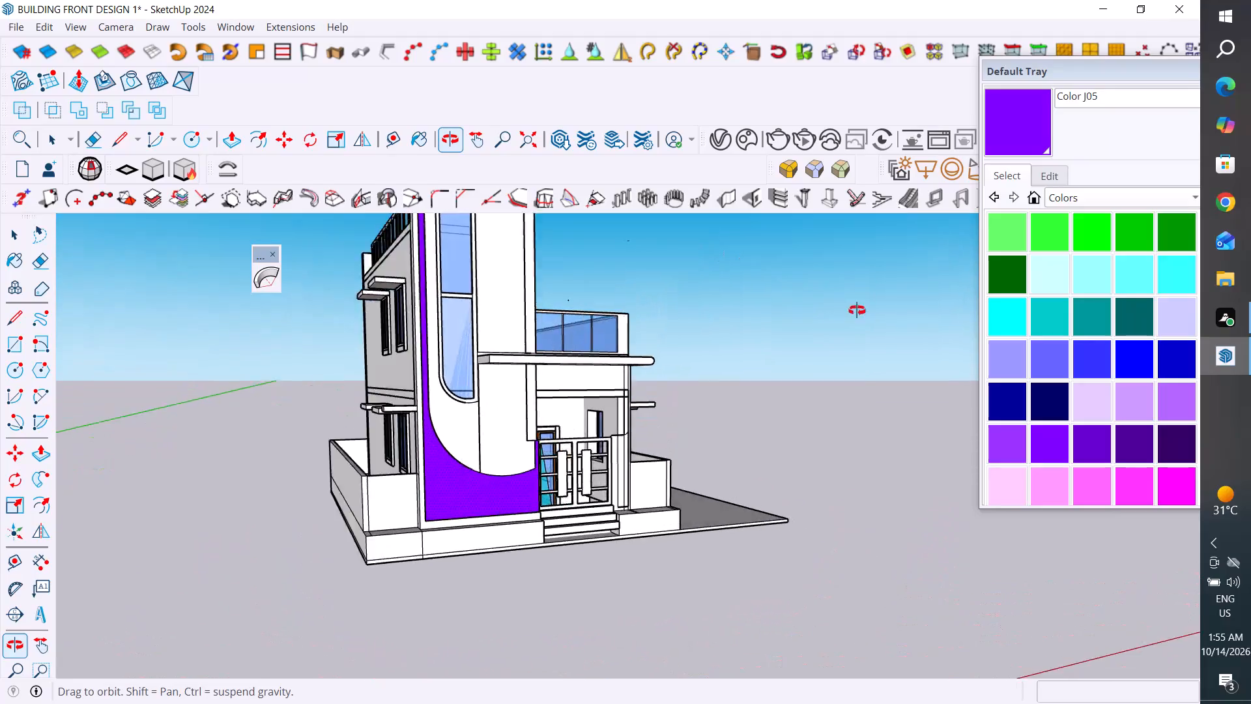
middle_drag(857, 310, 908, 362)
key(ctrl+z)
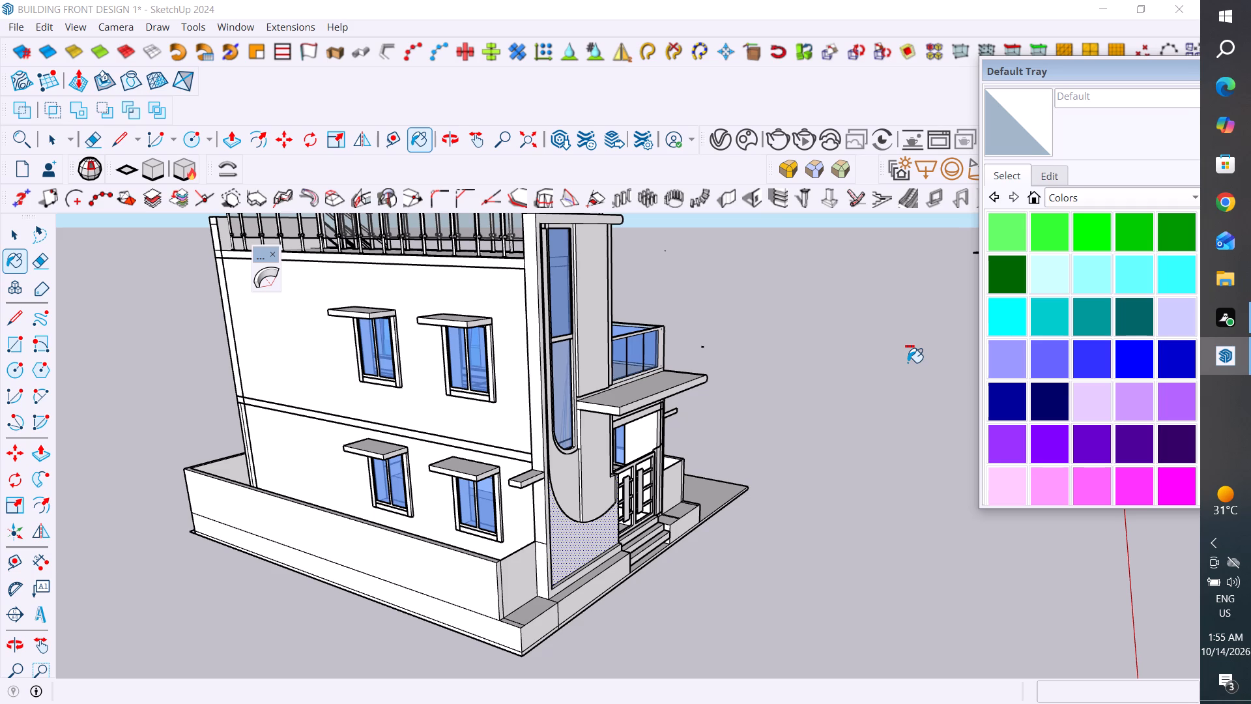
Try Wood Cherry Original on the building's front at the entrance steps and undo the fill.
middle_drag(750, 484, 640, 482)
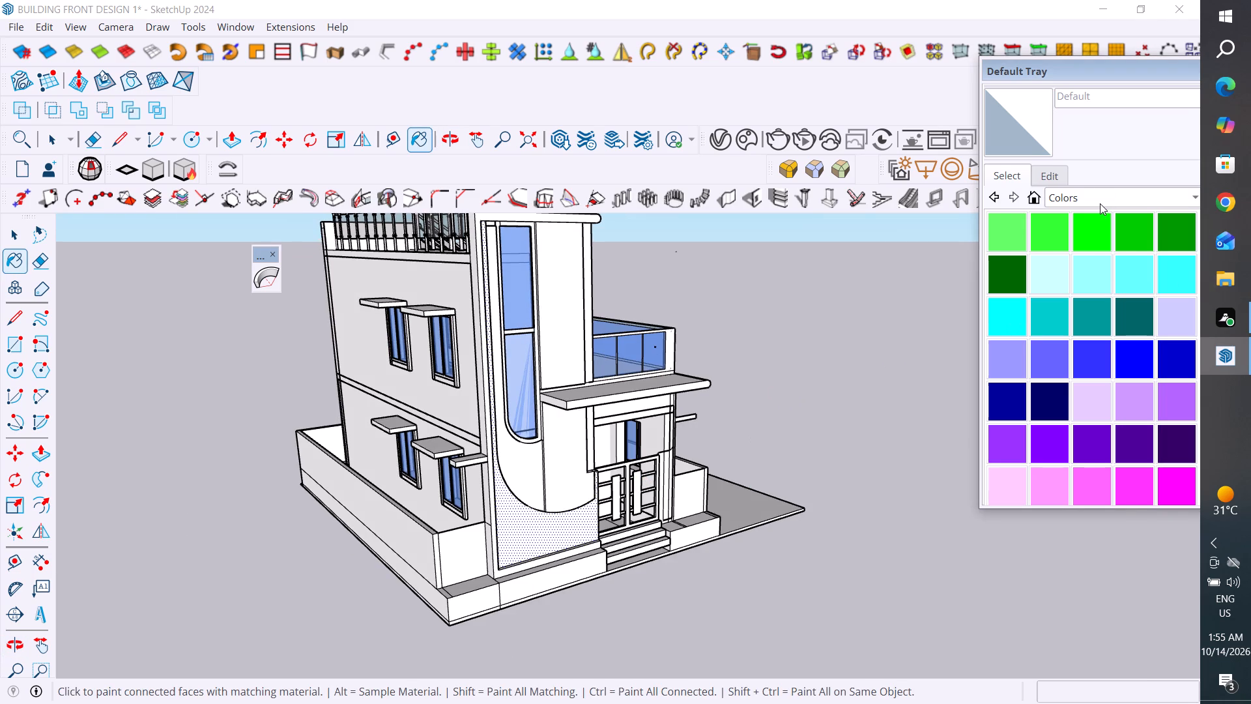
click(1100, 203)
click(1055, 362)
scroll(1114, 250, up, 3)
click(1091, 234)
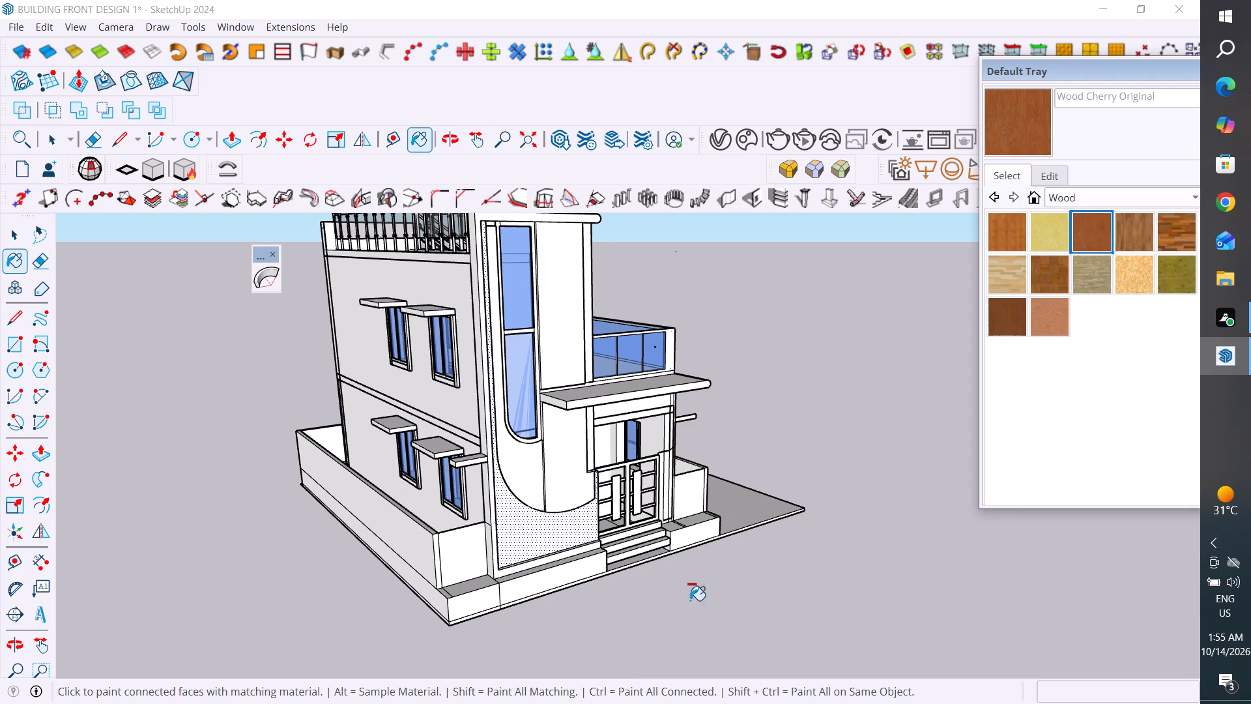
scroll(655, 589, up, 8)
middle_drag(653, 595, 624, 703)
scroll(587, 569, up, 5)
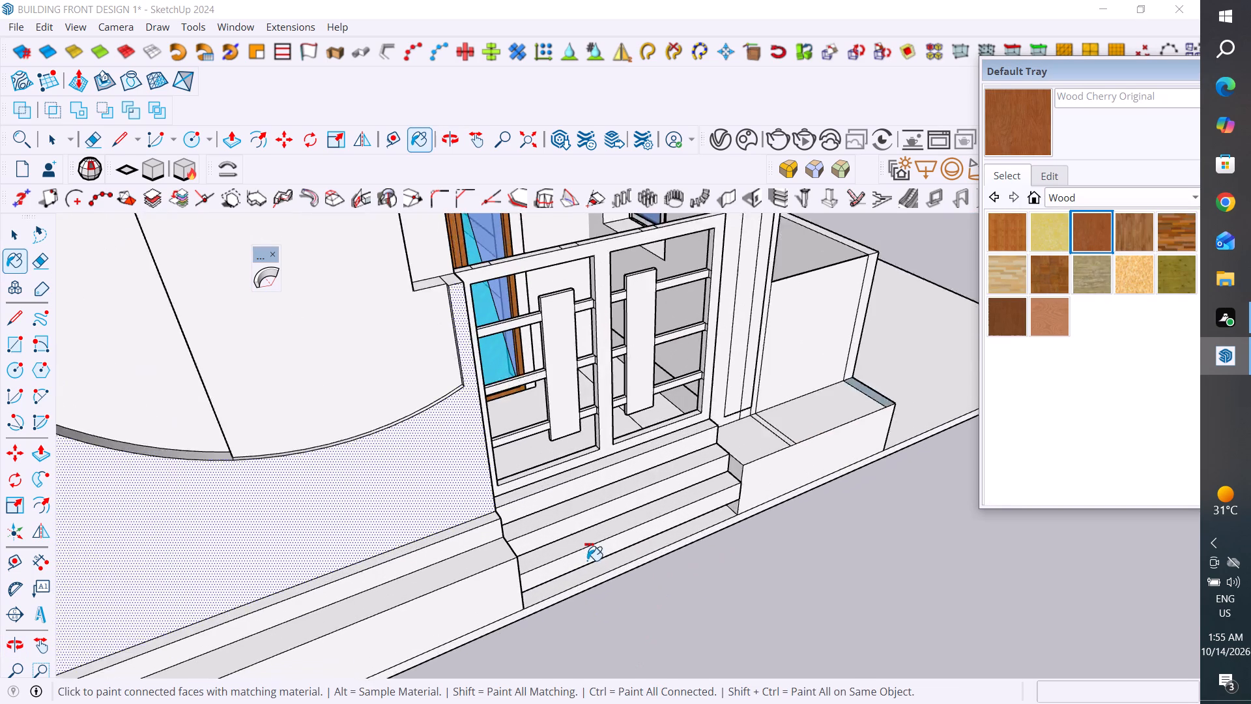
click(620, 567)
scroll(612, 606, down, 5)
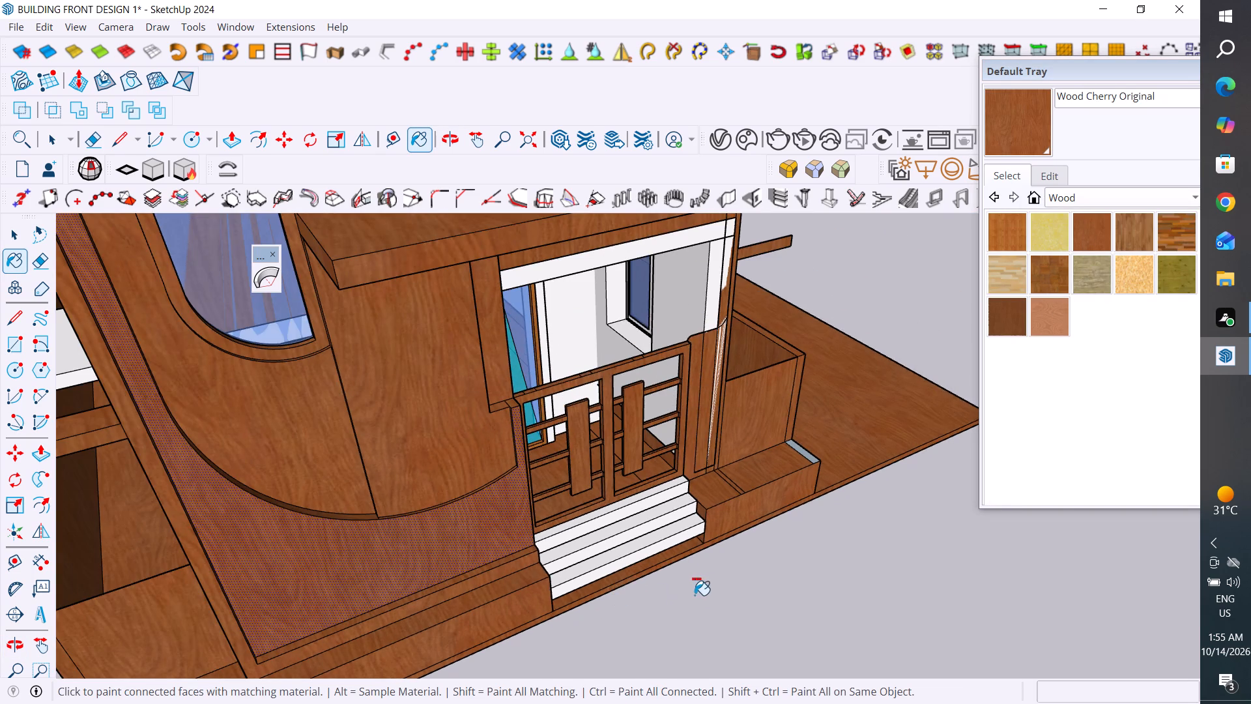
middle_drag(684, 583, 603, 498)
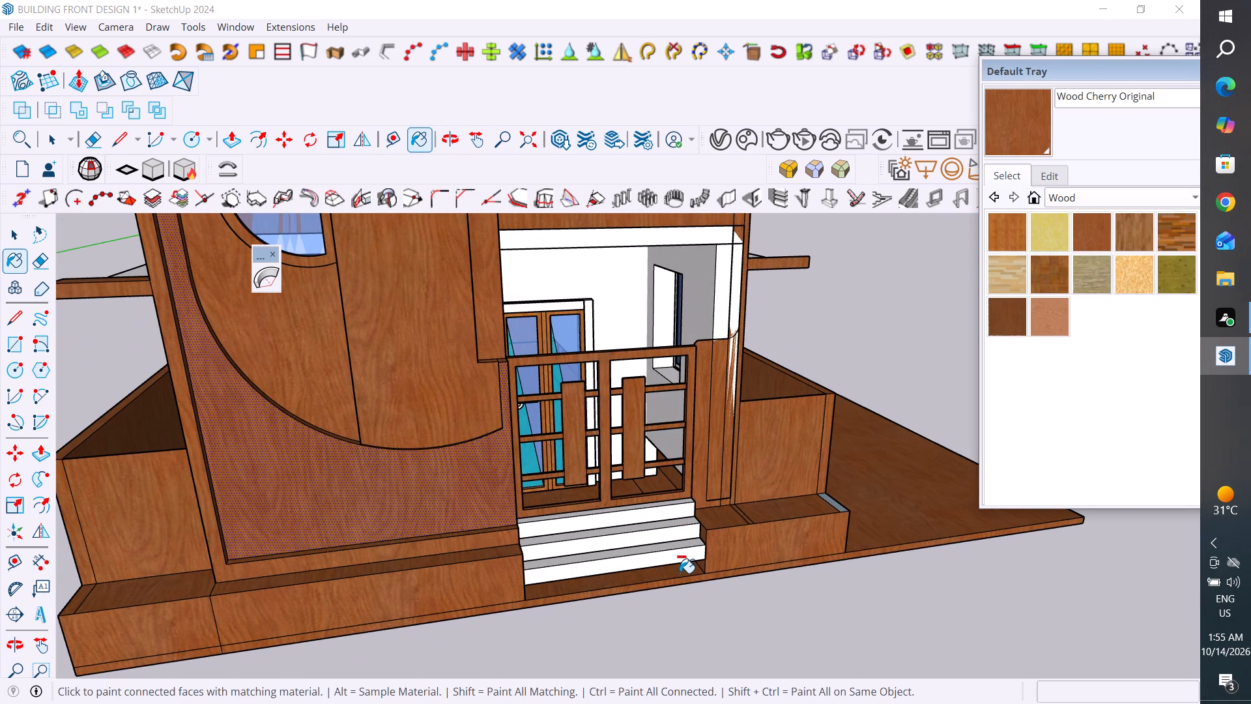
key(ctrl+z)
Paint the three entrance steps in front of the gate with Wood Cherry Original.
scroll(658, 563, up, 4)
click(658, 563)
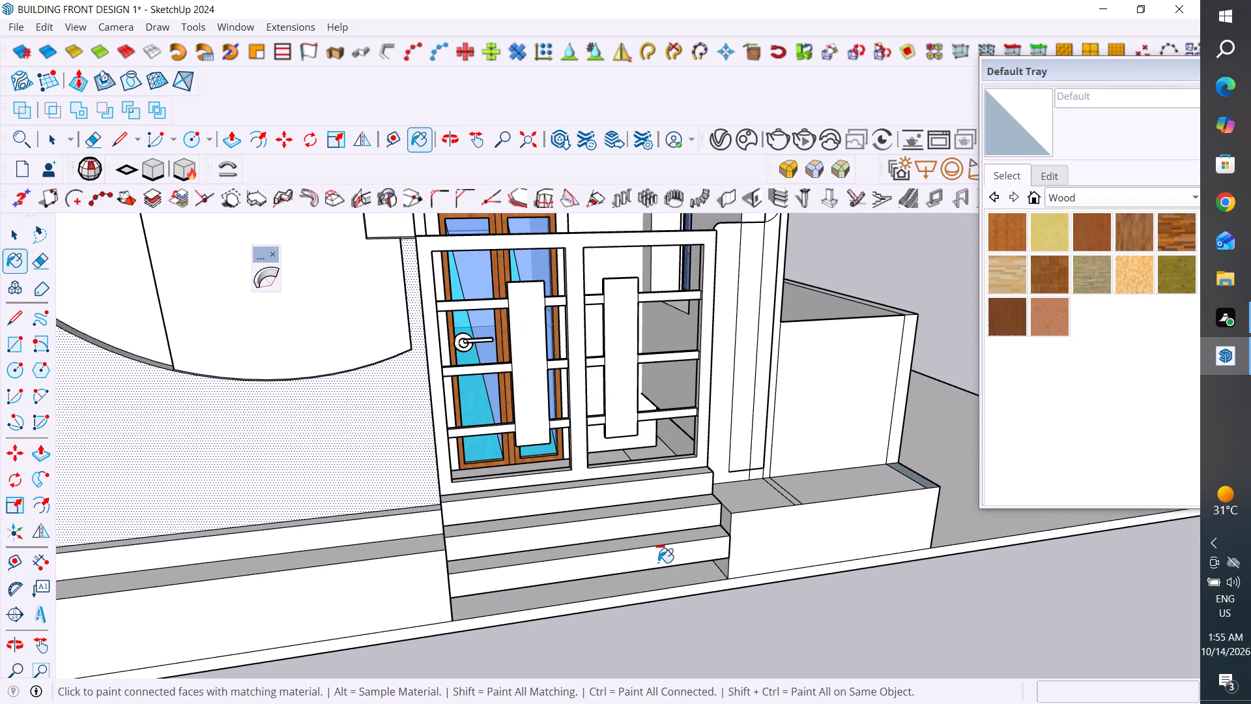
scroll(658, 563, up, 10)
click(676, 540)
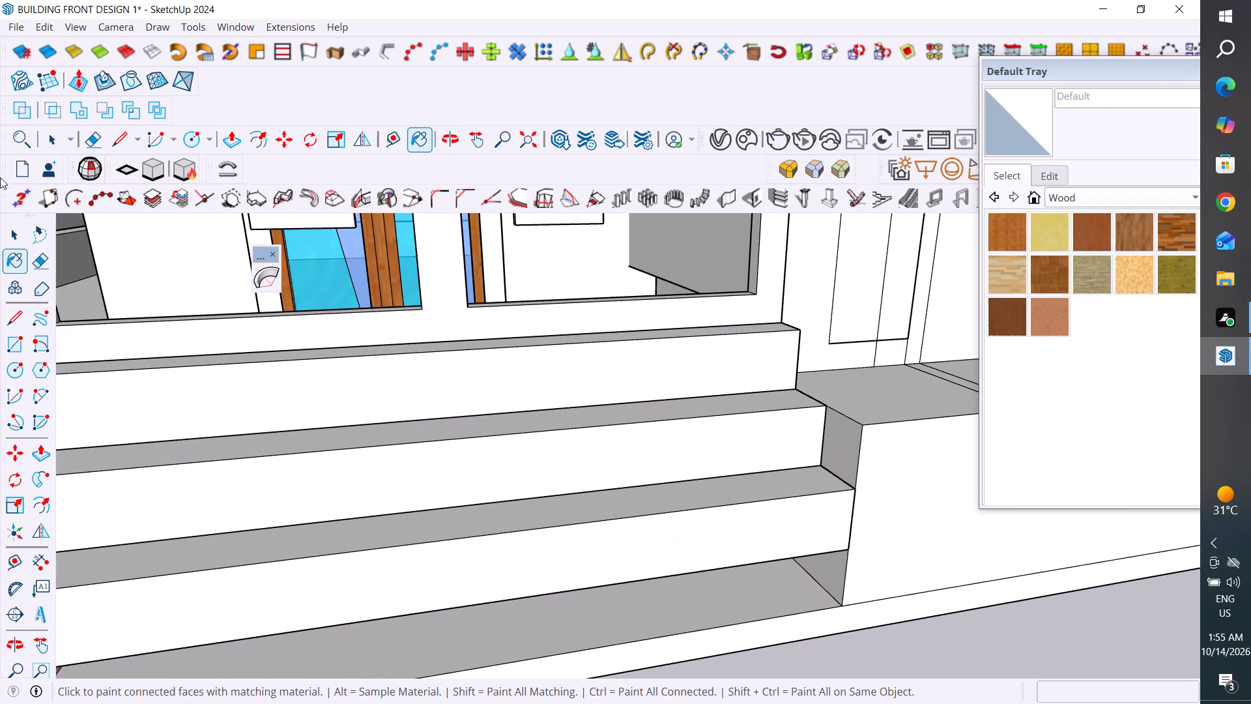
click(7, 240)
click(503, 576)
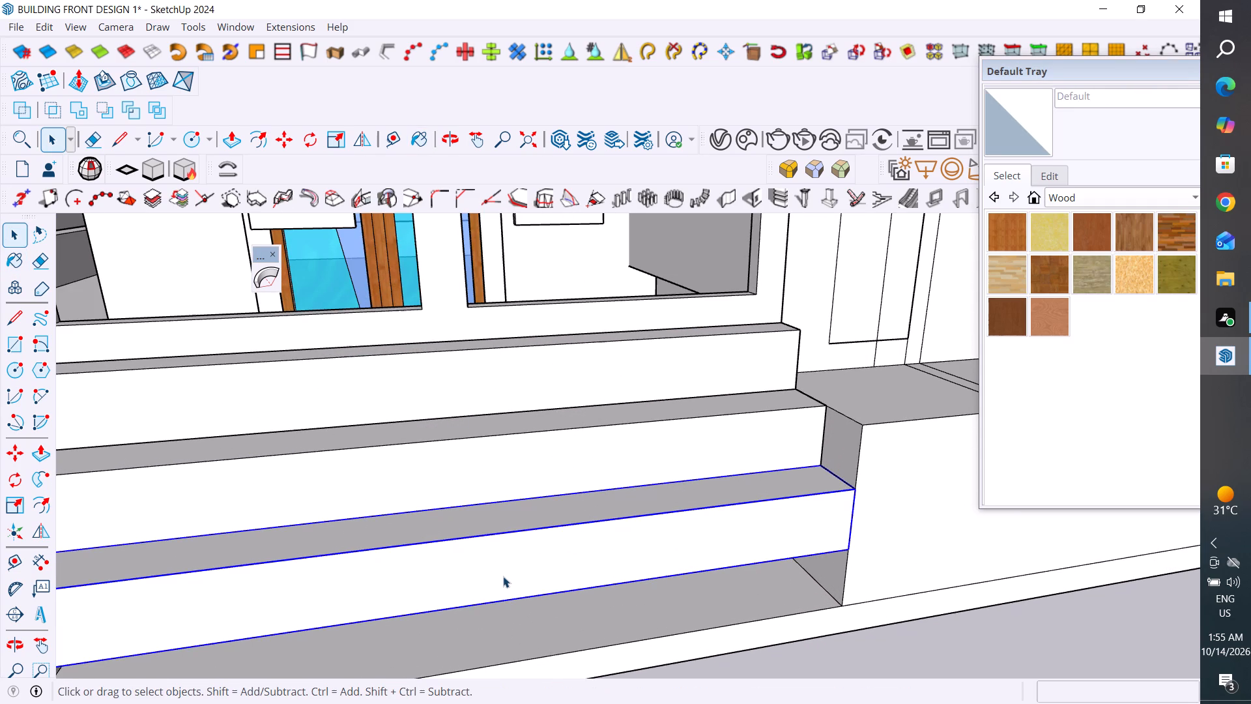
click(1081, 231)
click(726, 539)
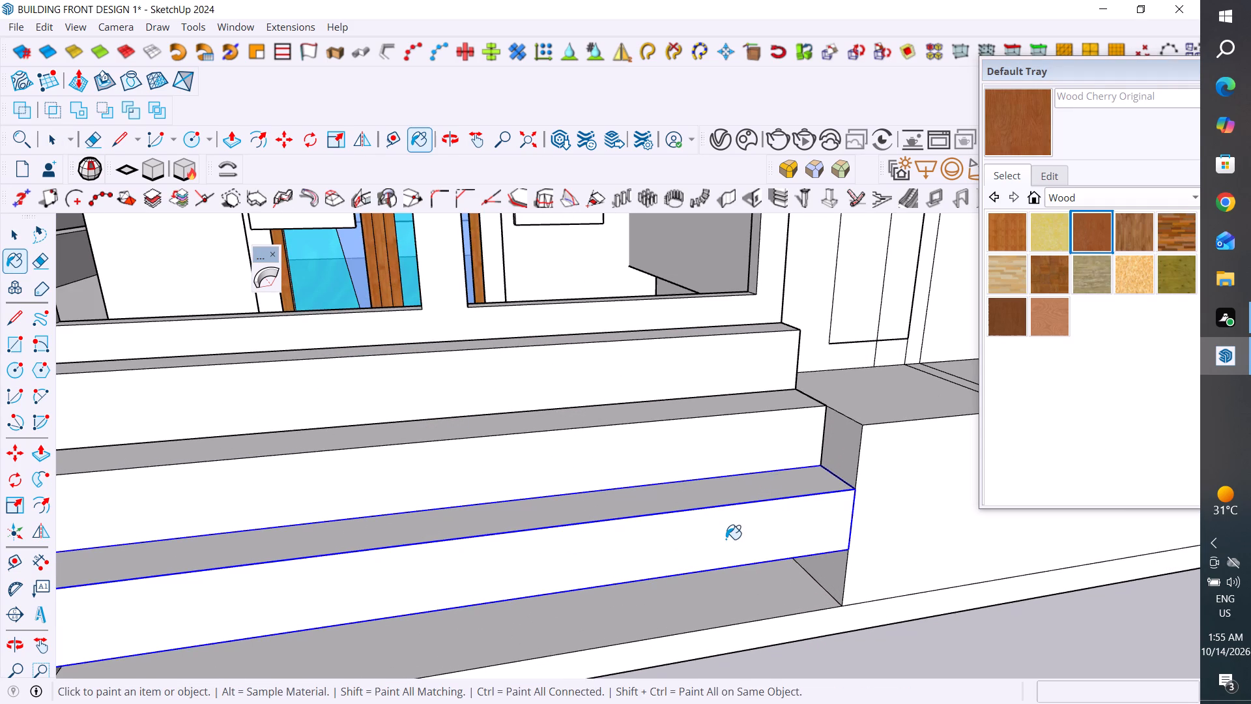
click(743, 437)
click(709, 354)
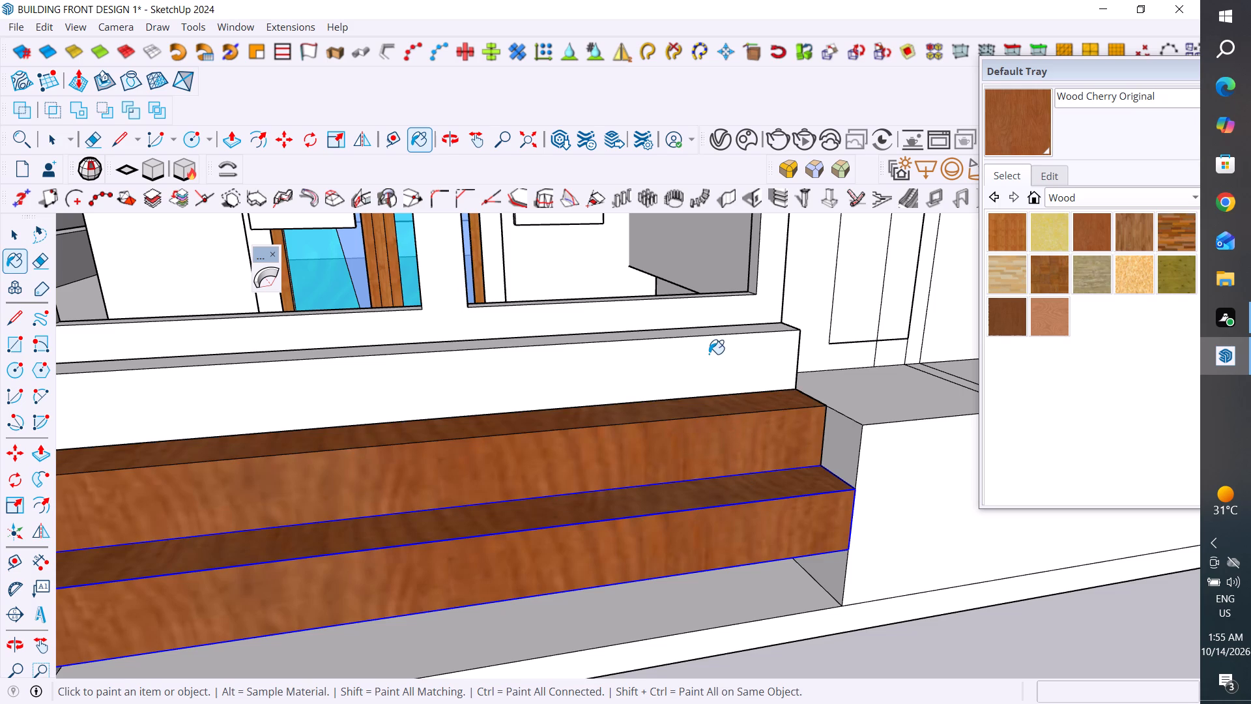
Paint the entrance gate's outer frame and centre post with Metal Rough from the Metal materials.
scroll(679, 488, down, 6)
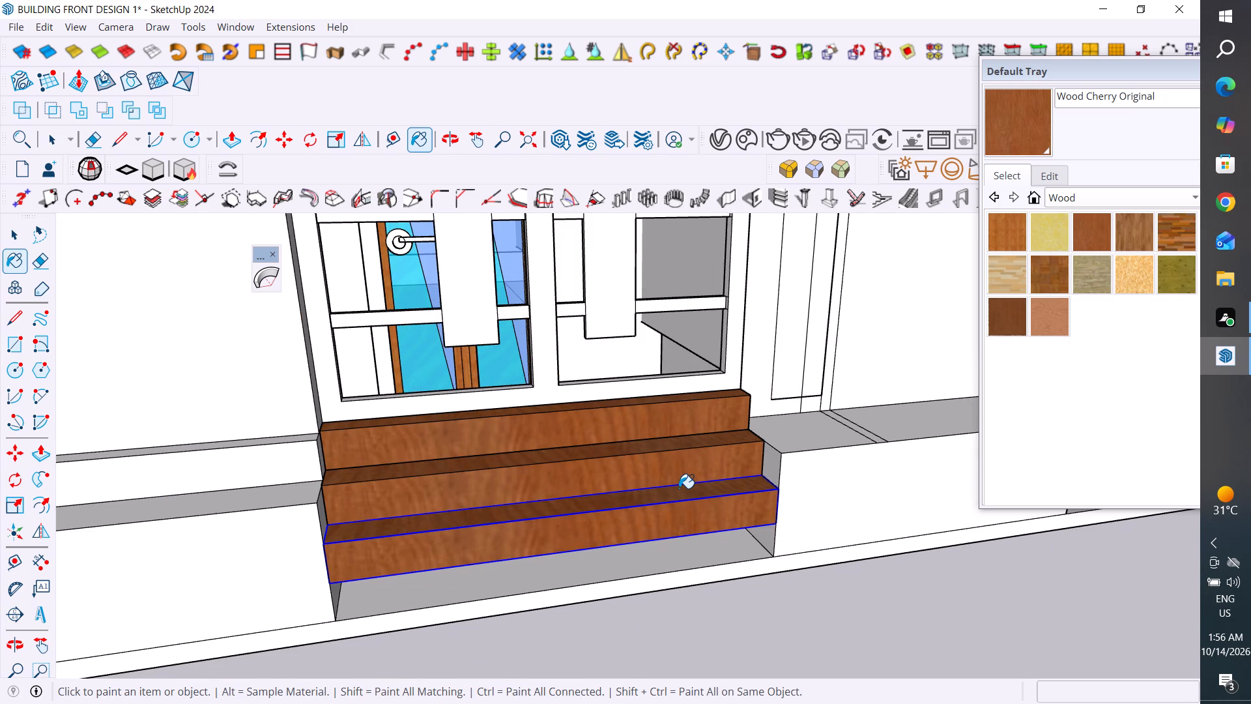
scroll(744, 703, down, 5)
scroll(569, 491, down, 14)
middle_drag(672, 569, 794, 610)
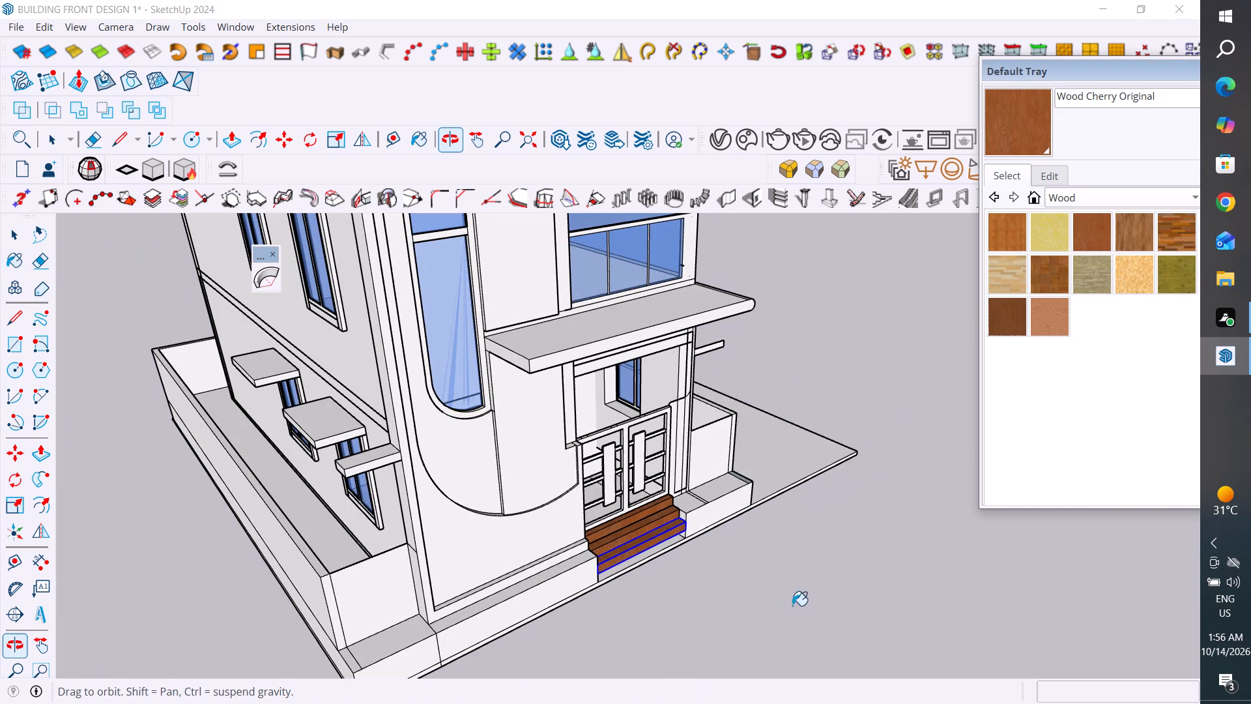
click(8, 236)
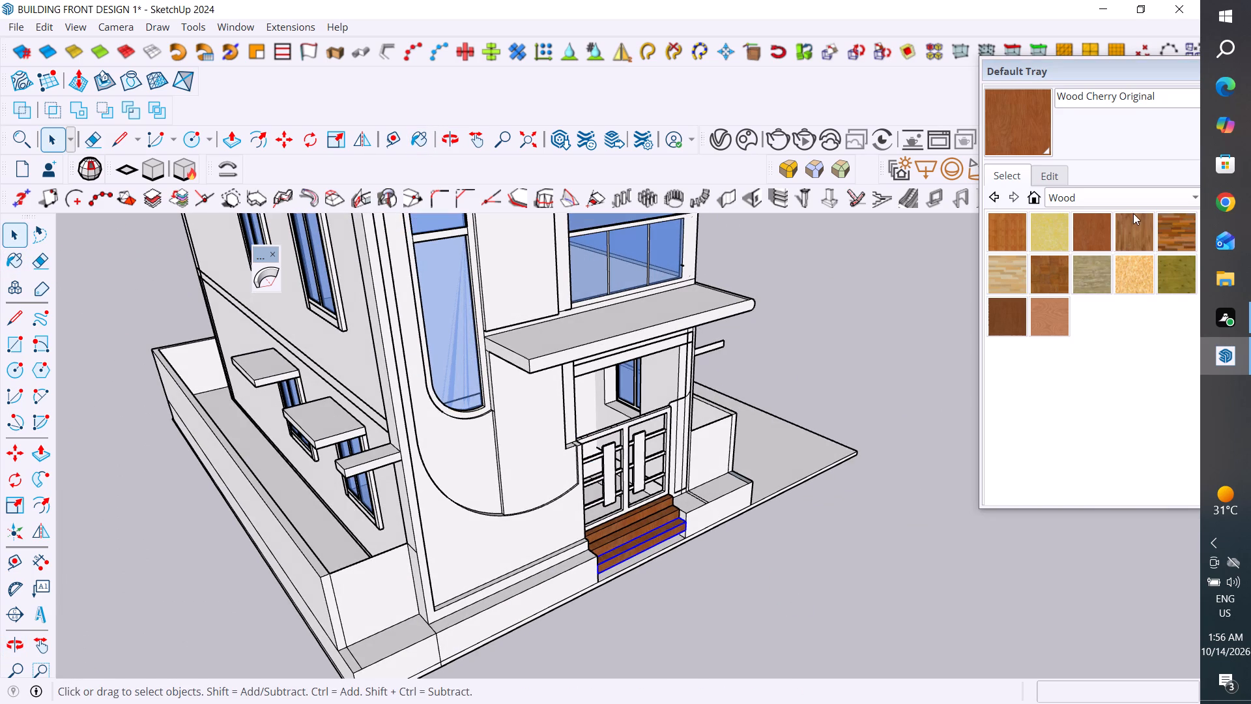
click(1138, 201)
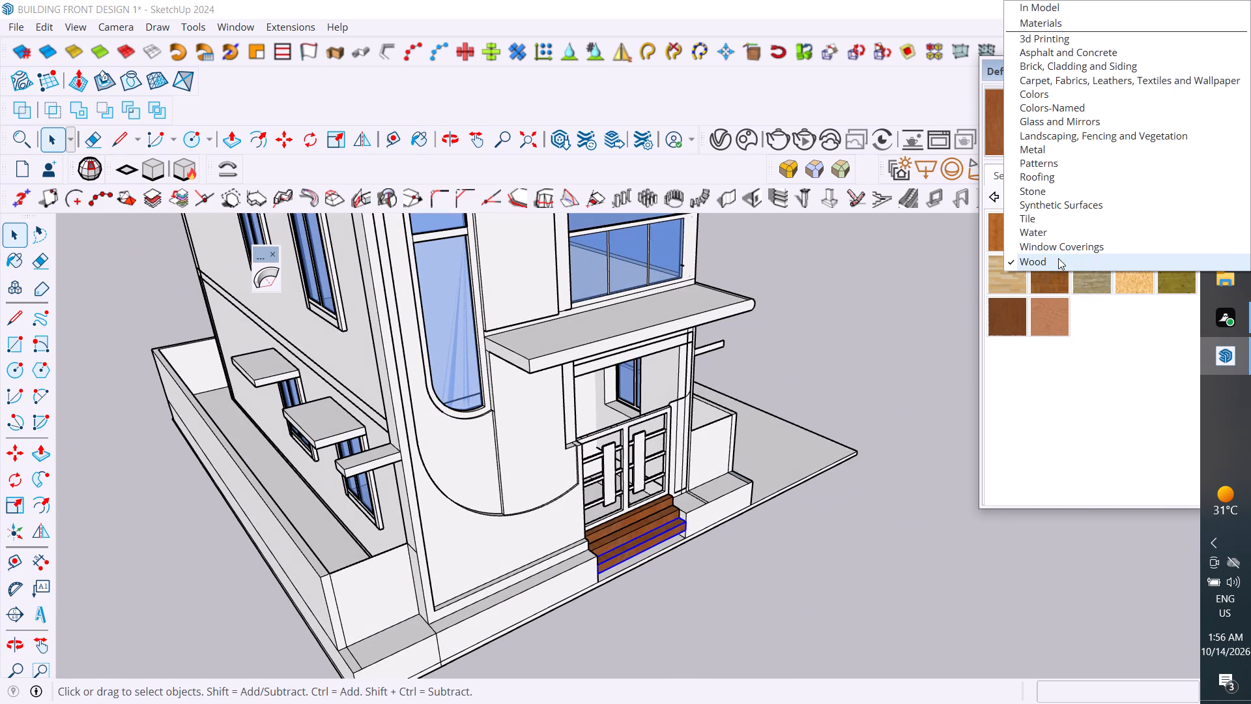
click(1058, 150)
scroll(682, 429, up, 4)
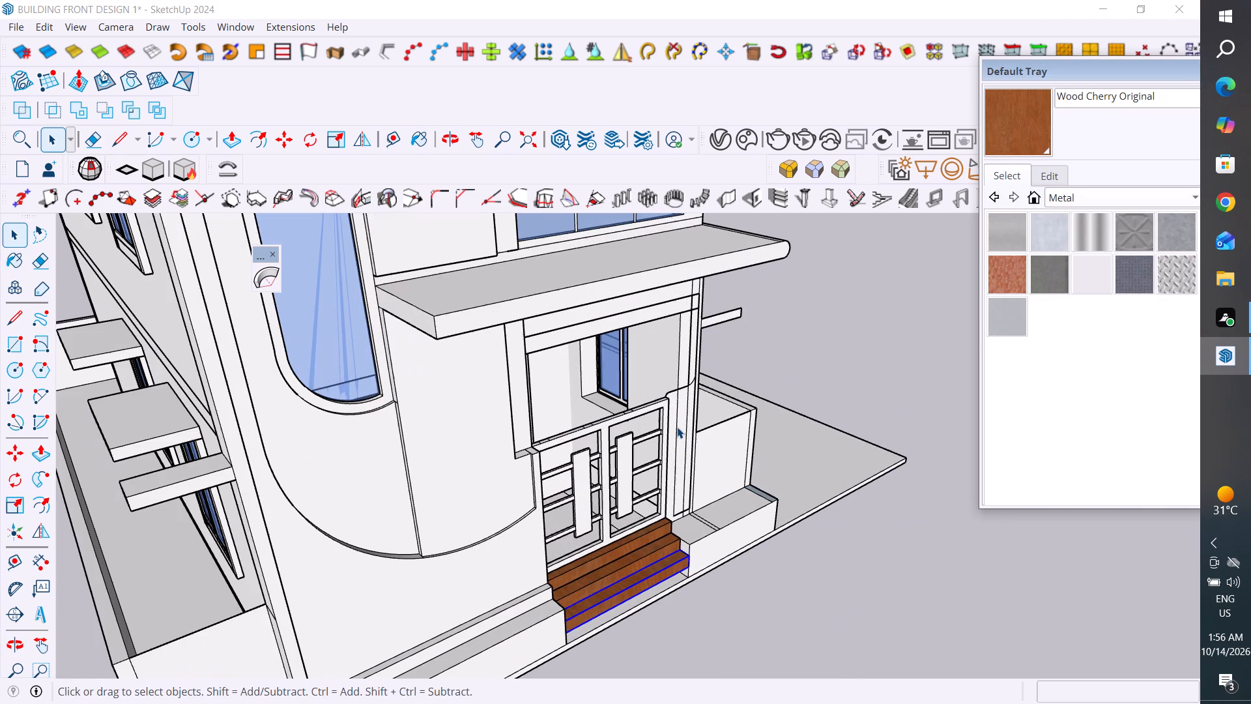
click(1177, 235)
scroll(648, 493, up, 3)
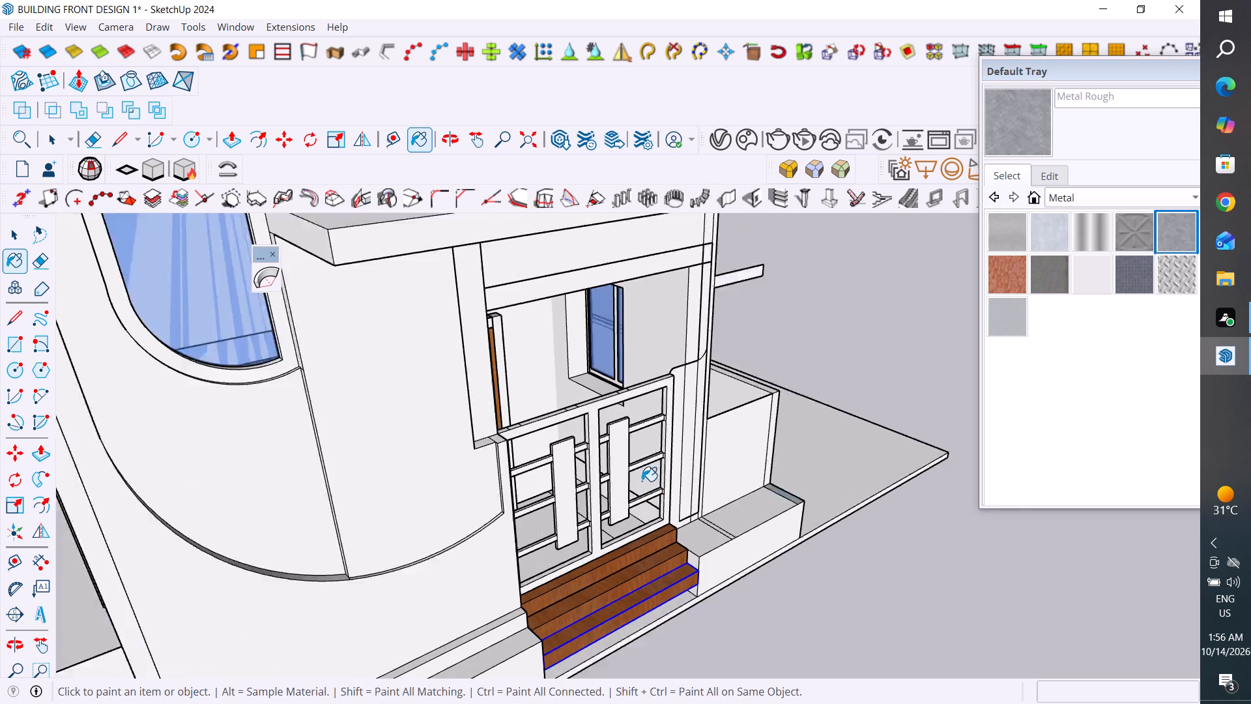
scroll(642, 481, up, 5)
click(617, 311)
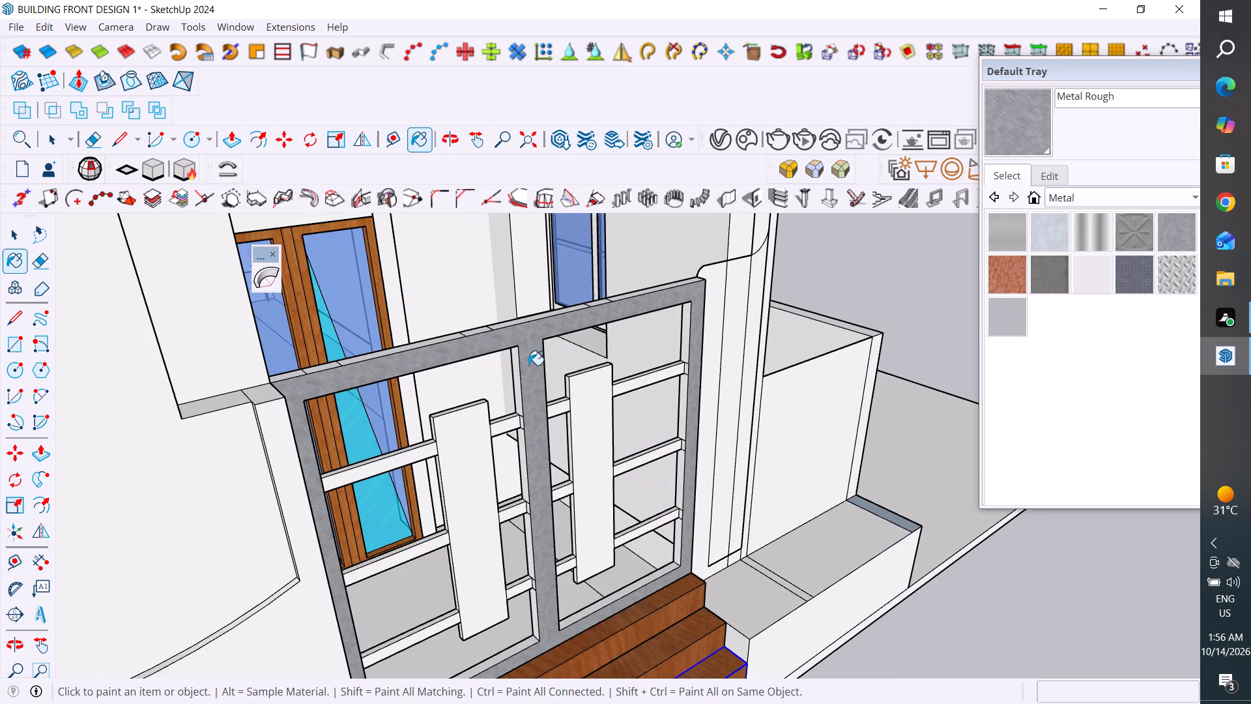
Paint the entrance gate's exposed crossbars beside the centre post with Metal Rough, undoing stray fills on the panel and back wall.
click(476, 473)
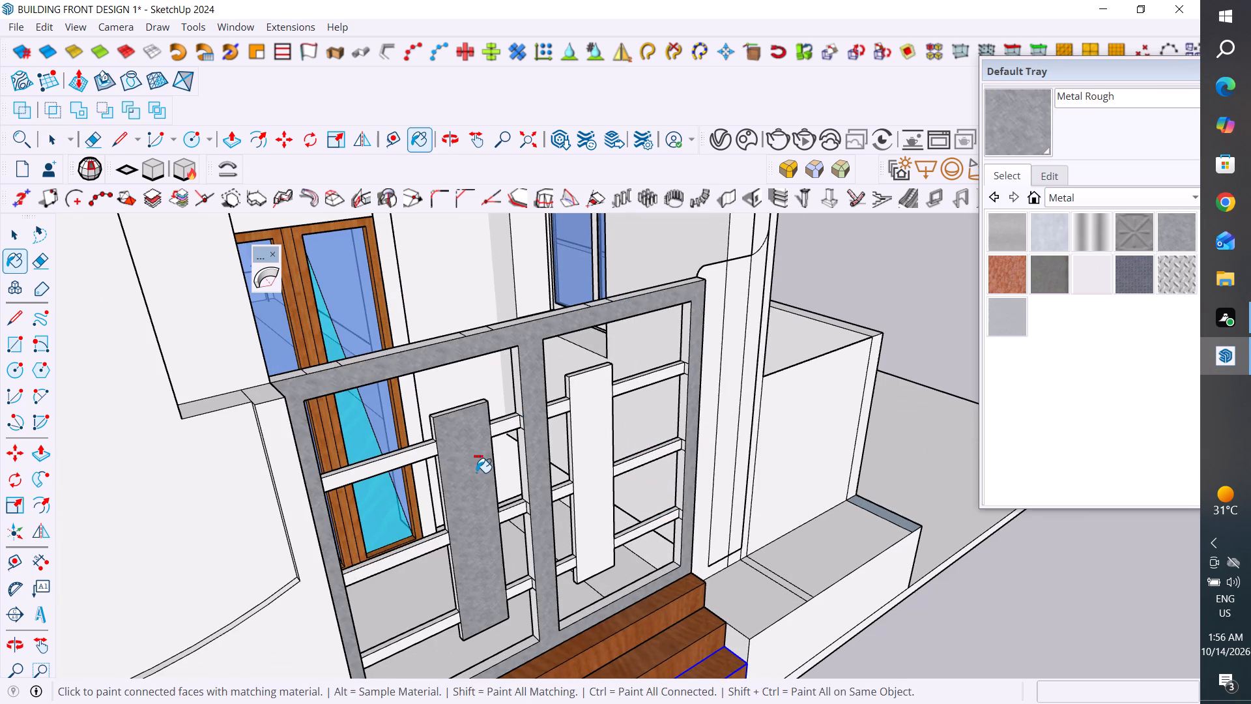
key(ctrl+z)
scroll(374, 480, up, 5)
click(374, 473)
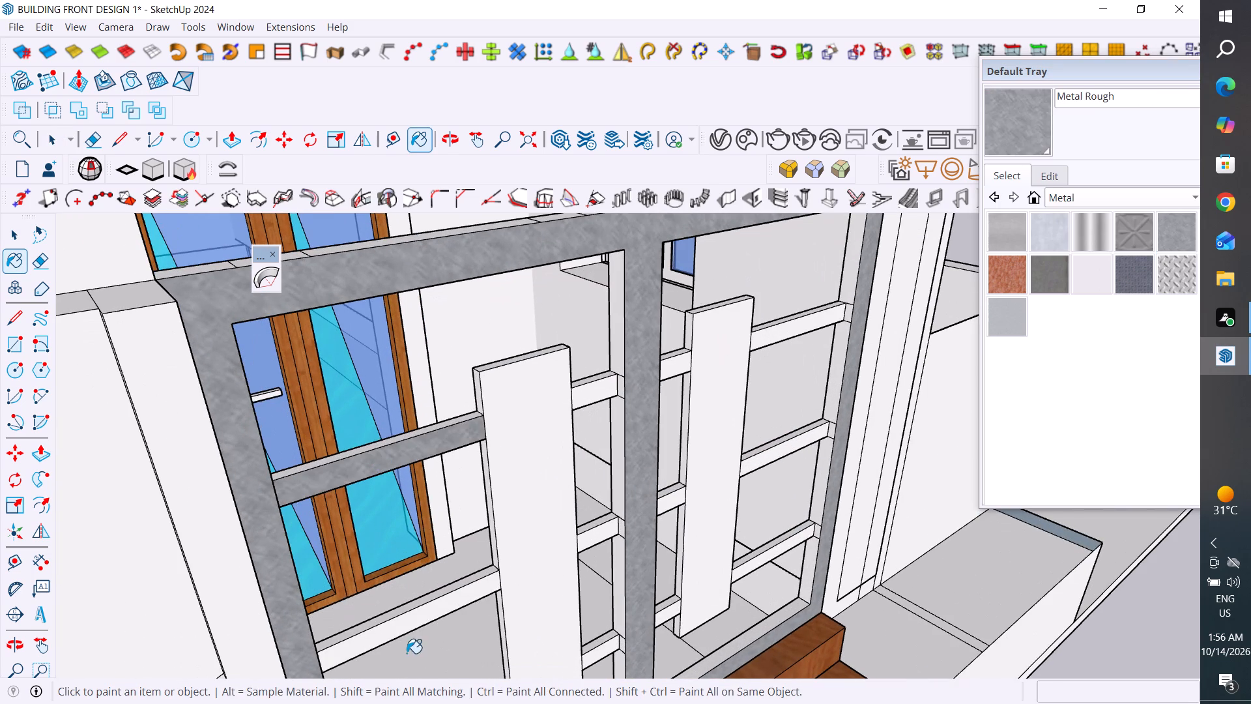
click(434, 618)
click(593, 396)
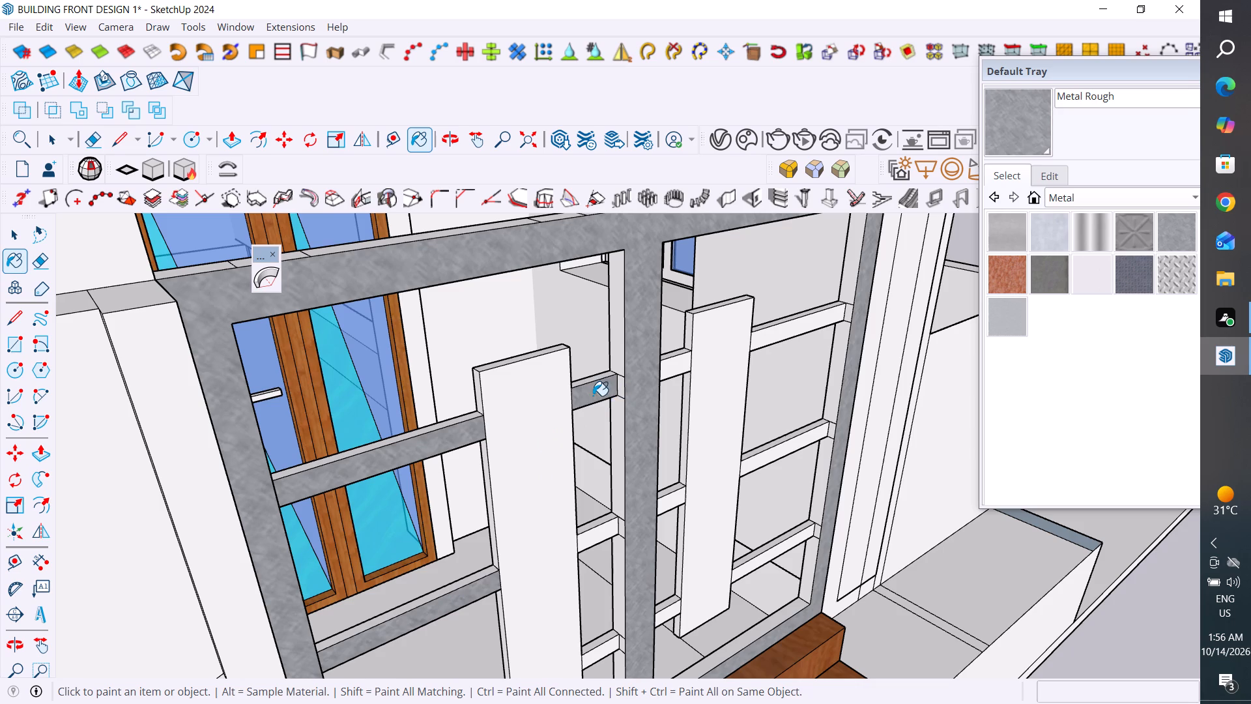
click(669, 377)
scroll(676, 351, up, 5)
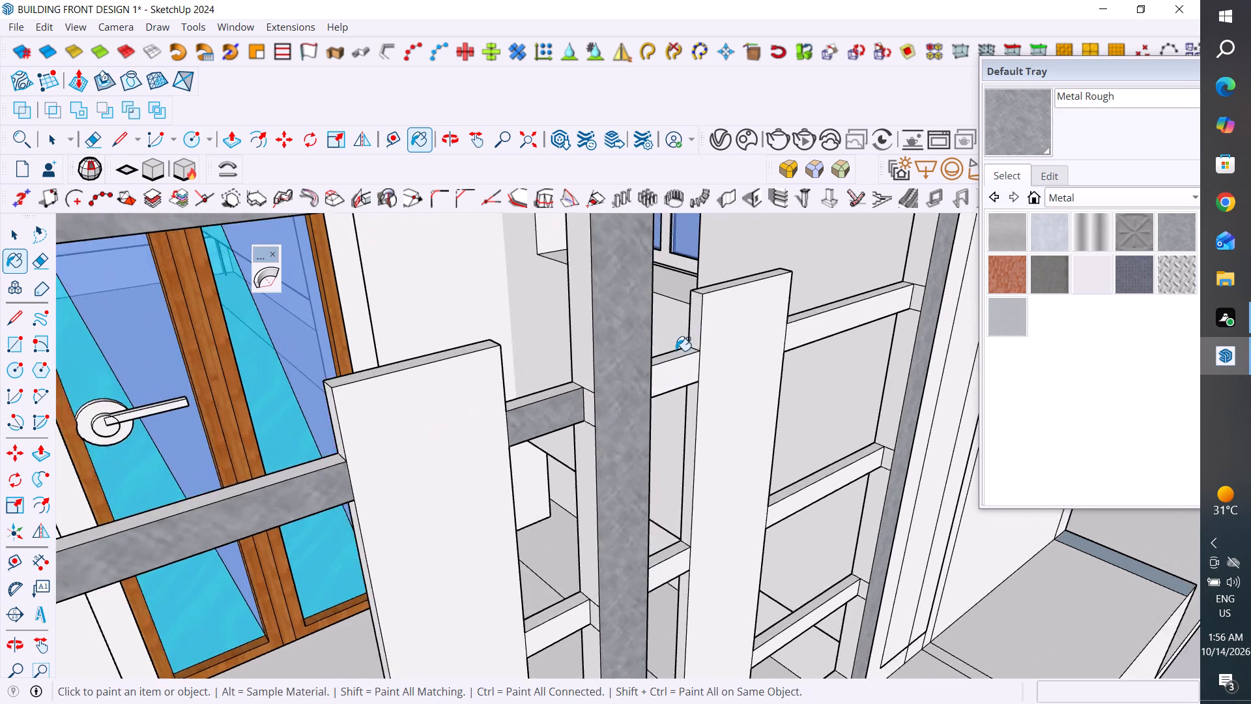
scroll(676, 351, up, 4)
click(674, 374)
scroll(627, 435, down, 19)
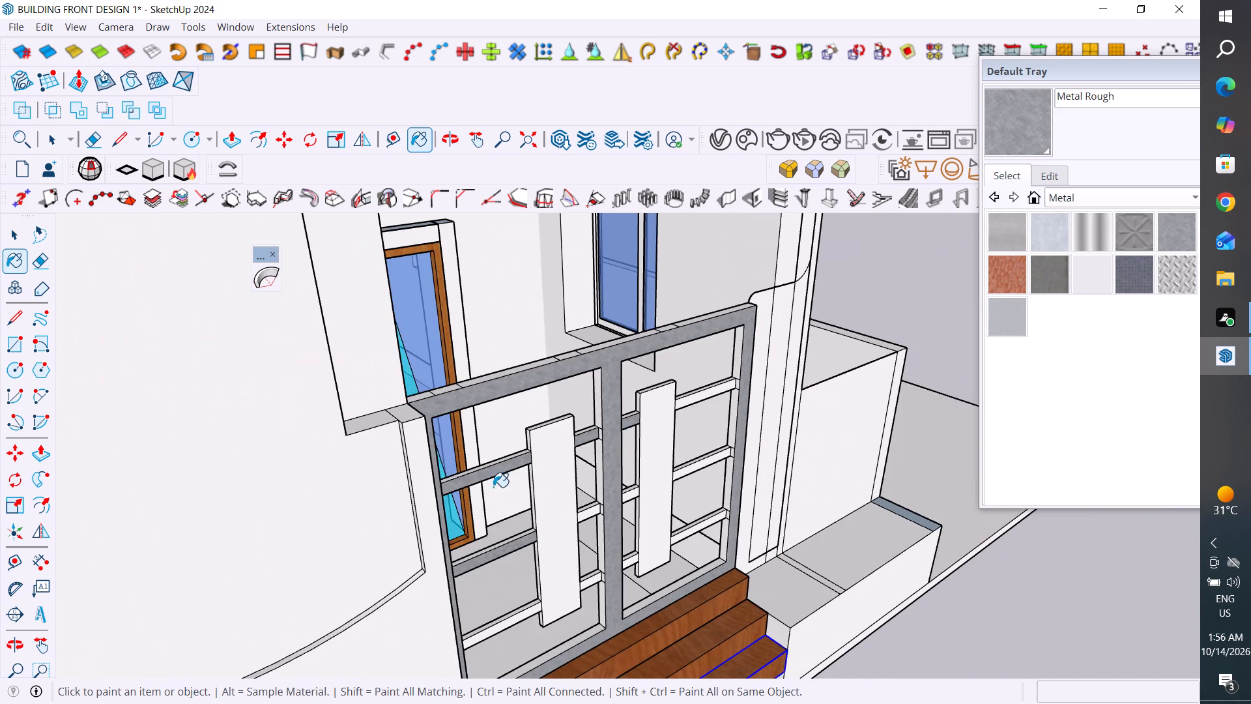
click(525, 469)
key(ctrl+z)
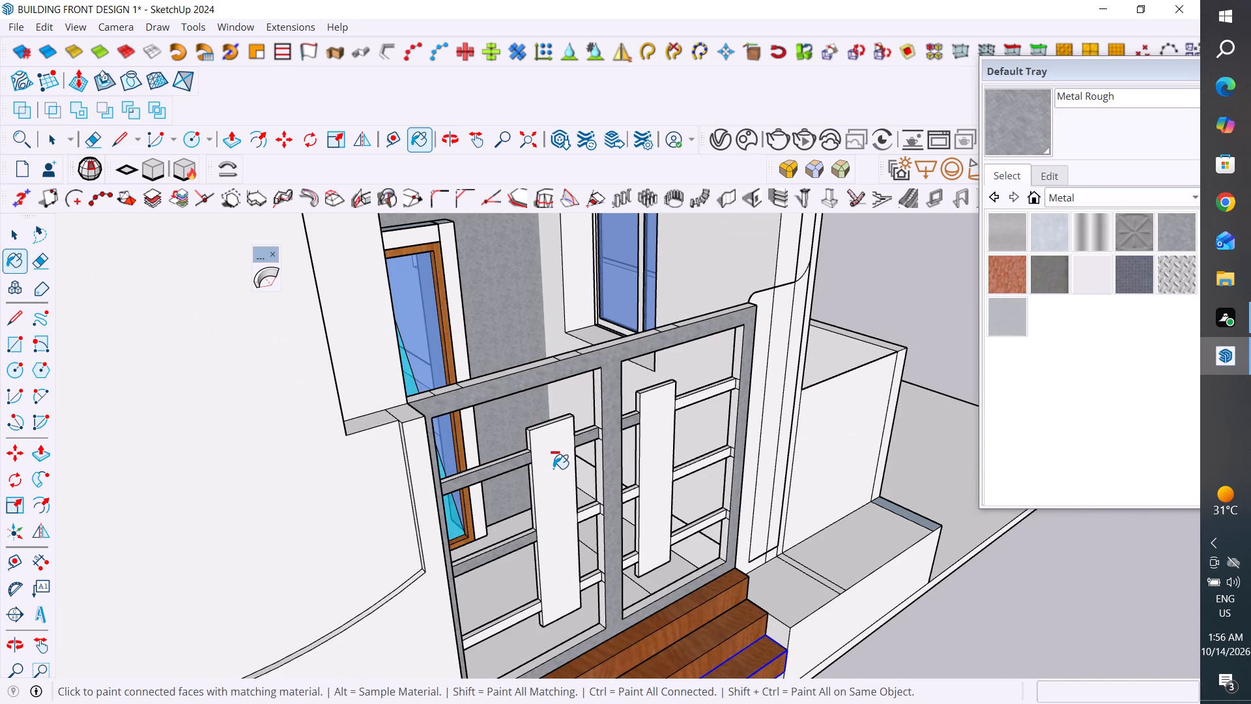
Paint the gate's two vertical panels and remaining crossbars with Metal Rough, undoing any fill on the wall behind.
click(556, 473)
click(700, 471)
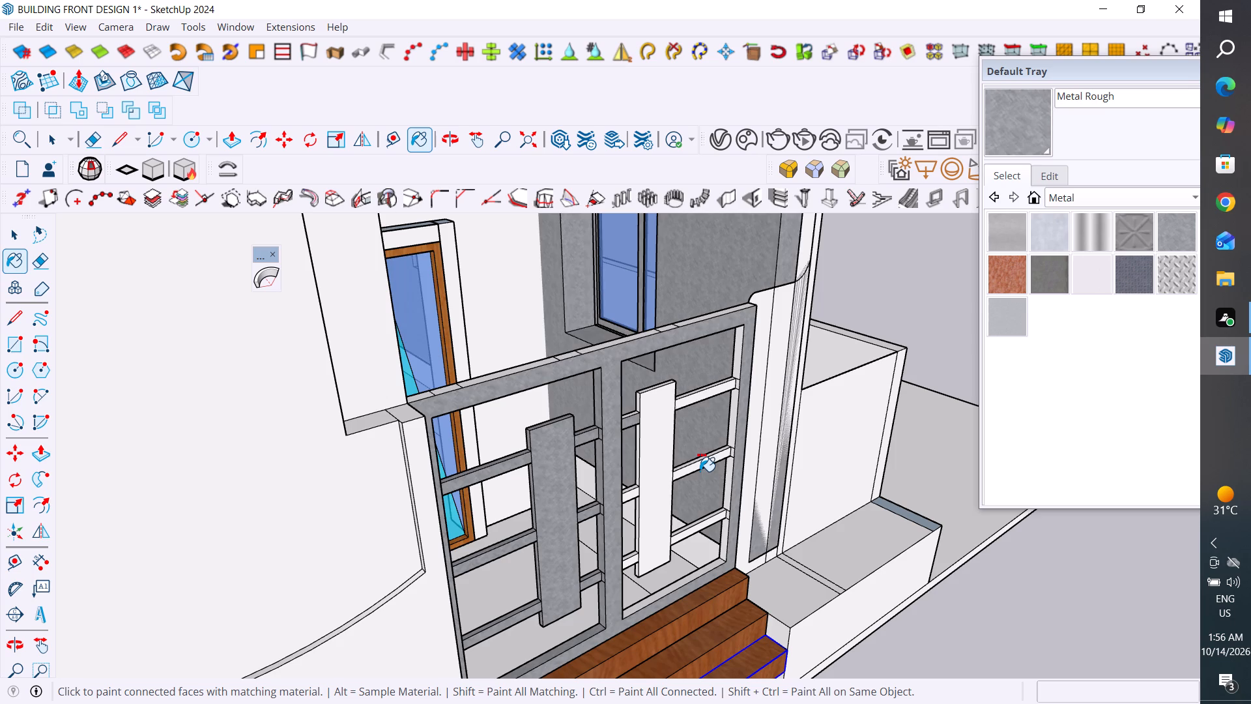
key(ctrl+z)
scroll(700, 471, up, 4)
click(700, 471)
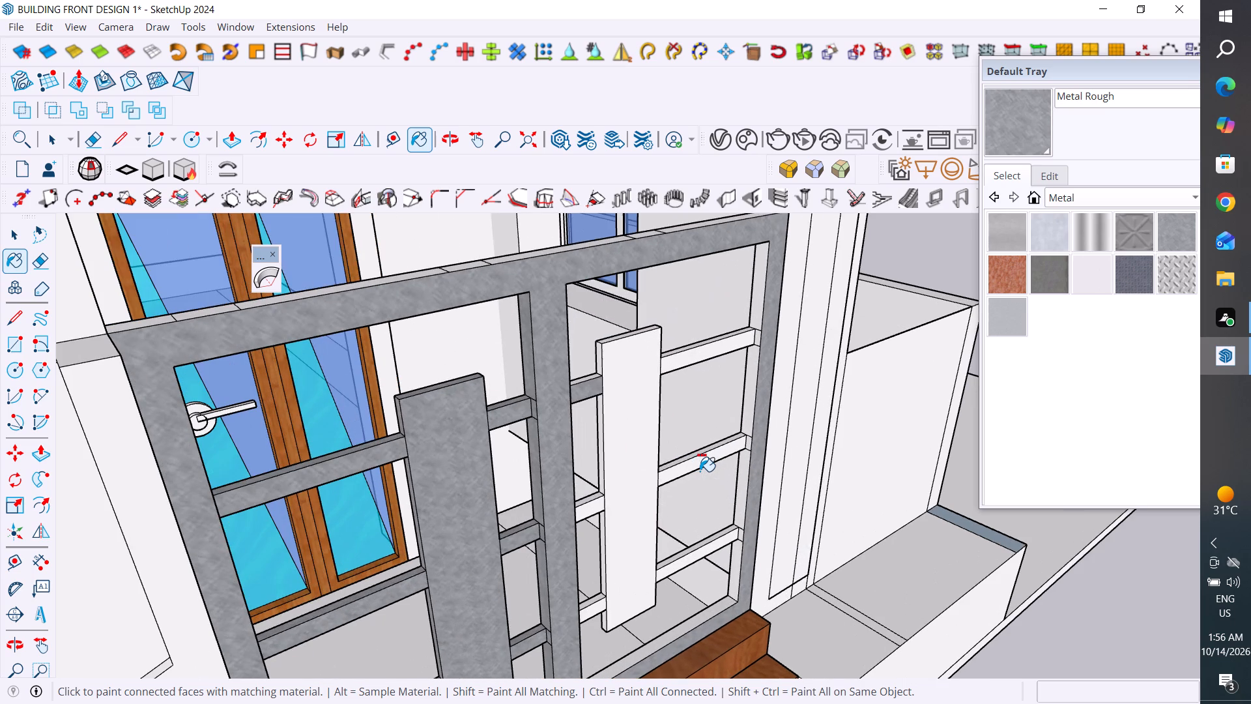
key(ctrl+z)
middle_drag(749, 523, 627, 536)
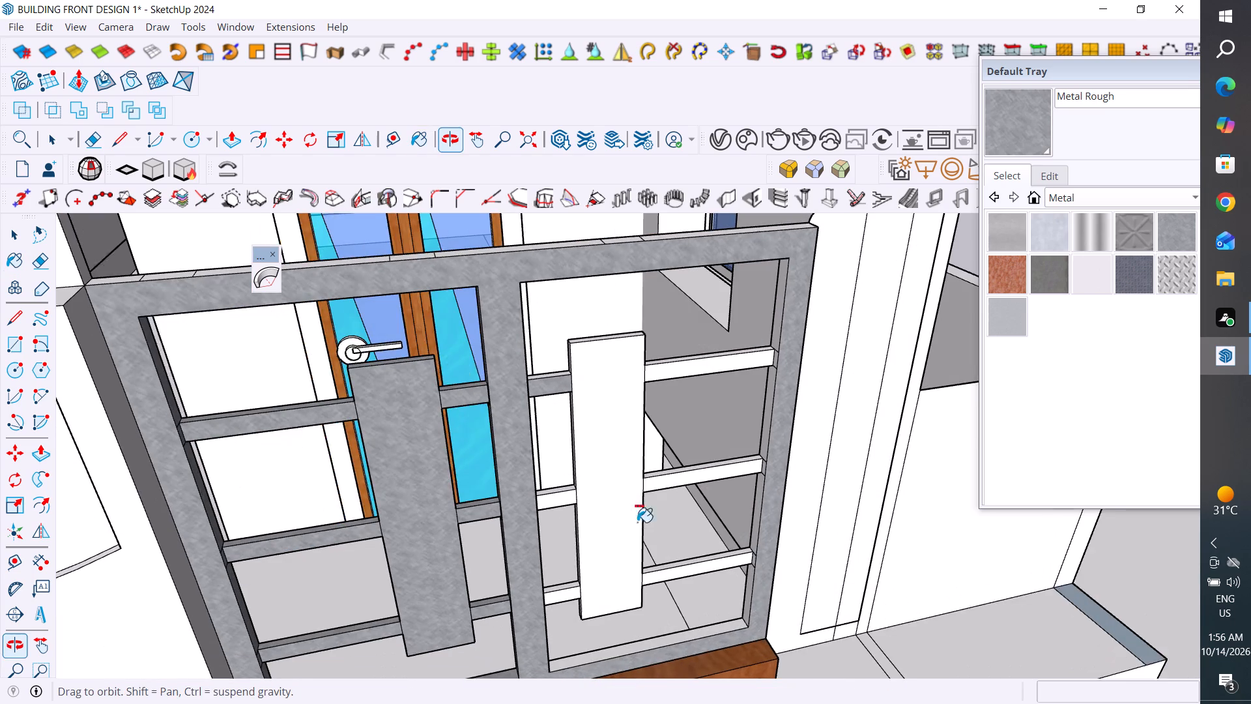
scroll(615, 488, up, 1)
click(622, 468)
Copy the lowest wooden entrance step about 8" down and forward to add a fourth step below it.
scroll(611, 507, down, 2)
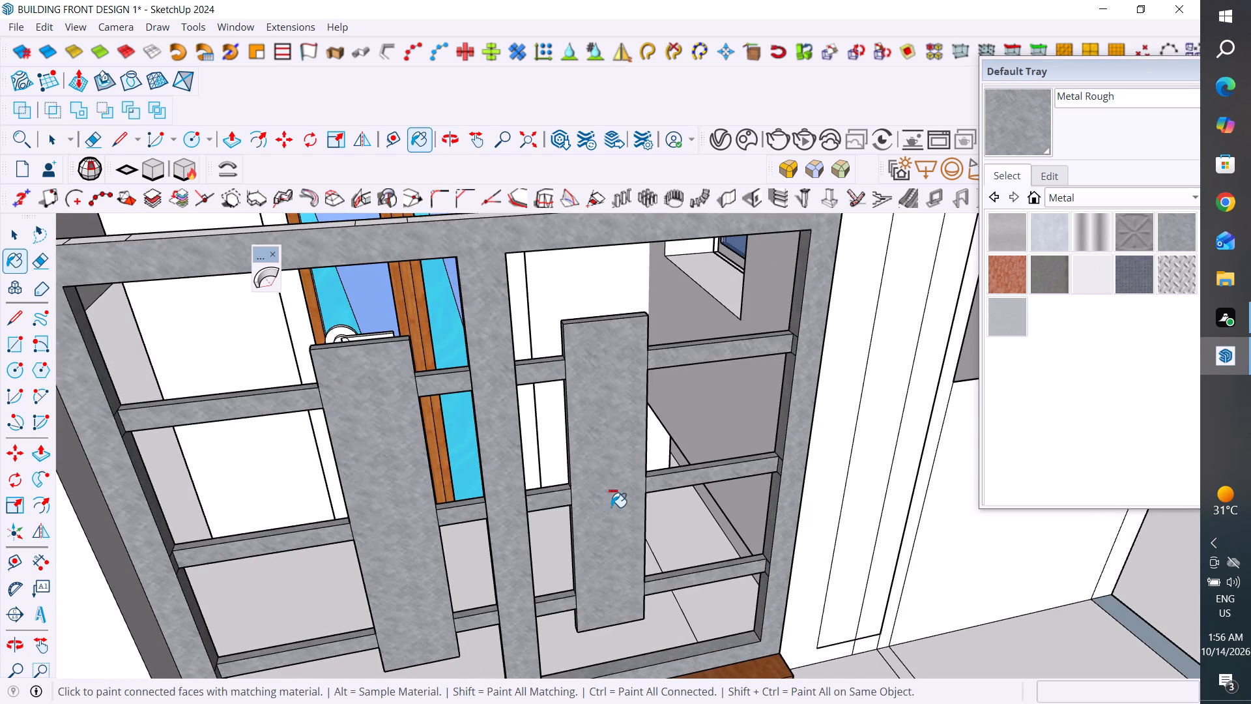
scroll(611, 507, down, 17)
middle_drag(793, 584, 710, 418)
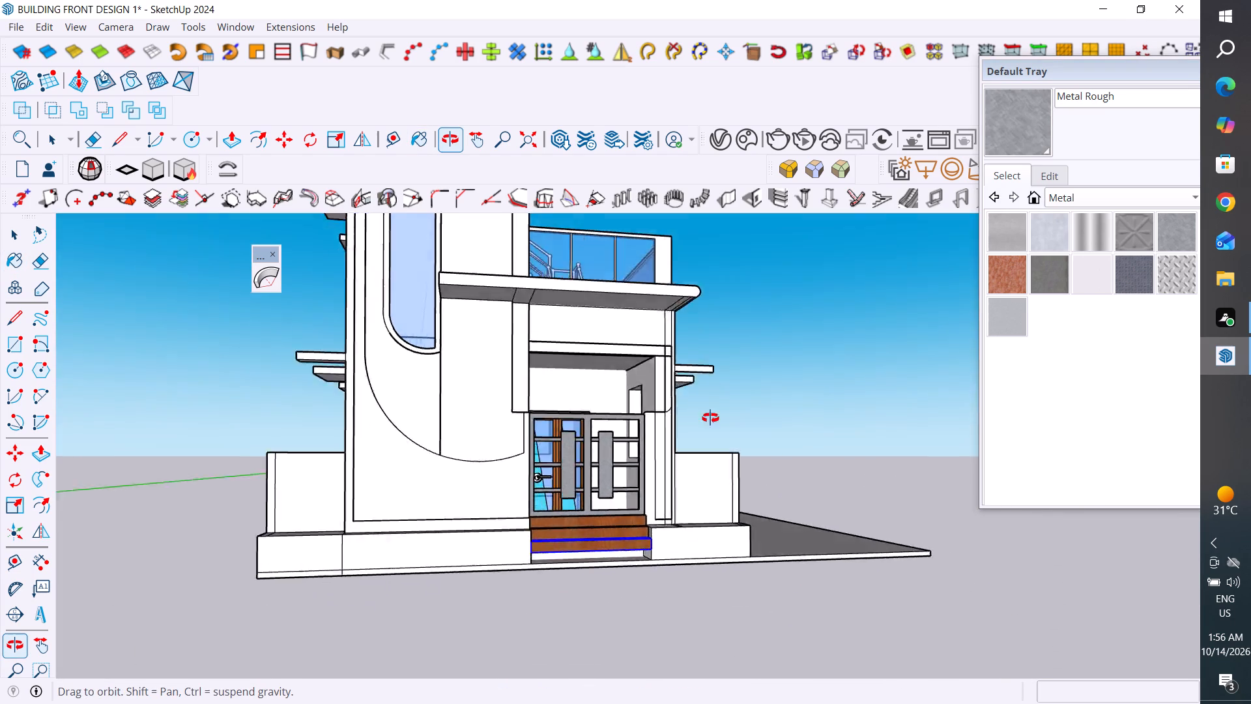
middle_drag(710, 418, 672, 484)
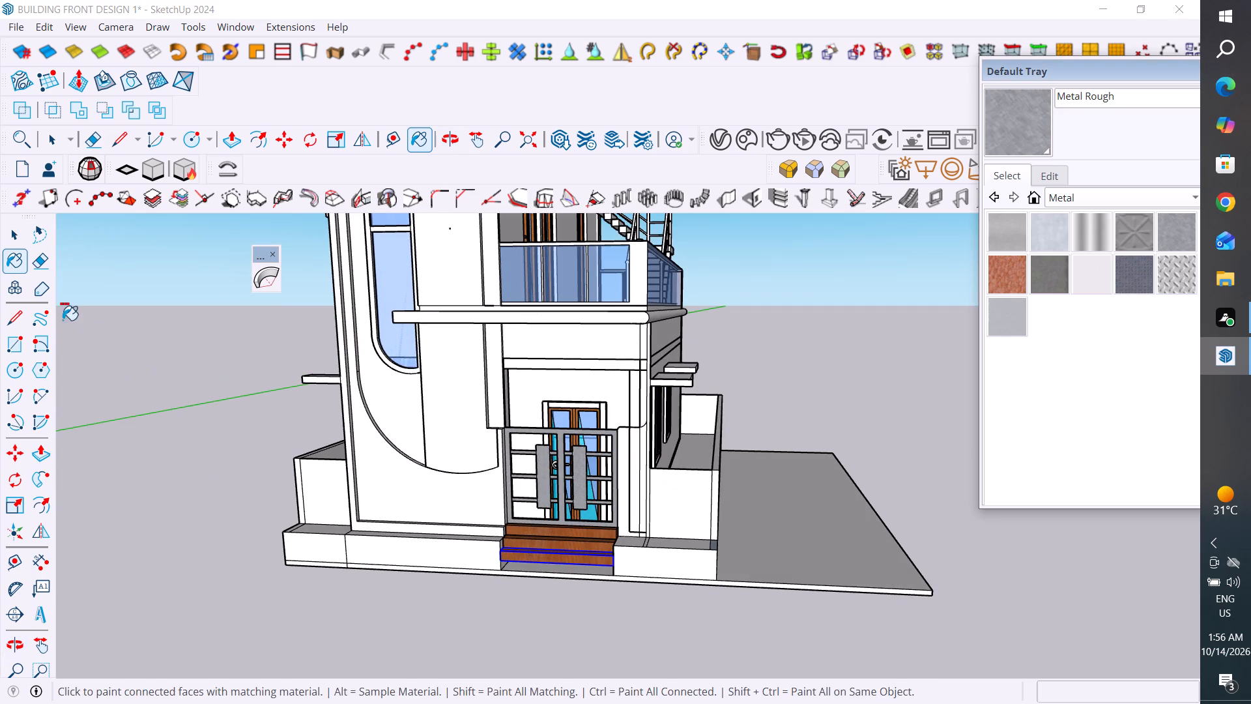
click(13, 235)
click(202, 475)
scroll(609, 618, up, 9)
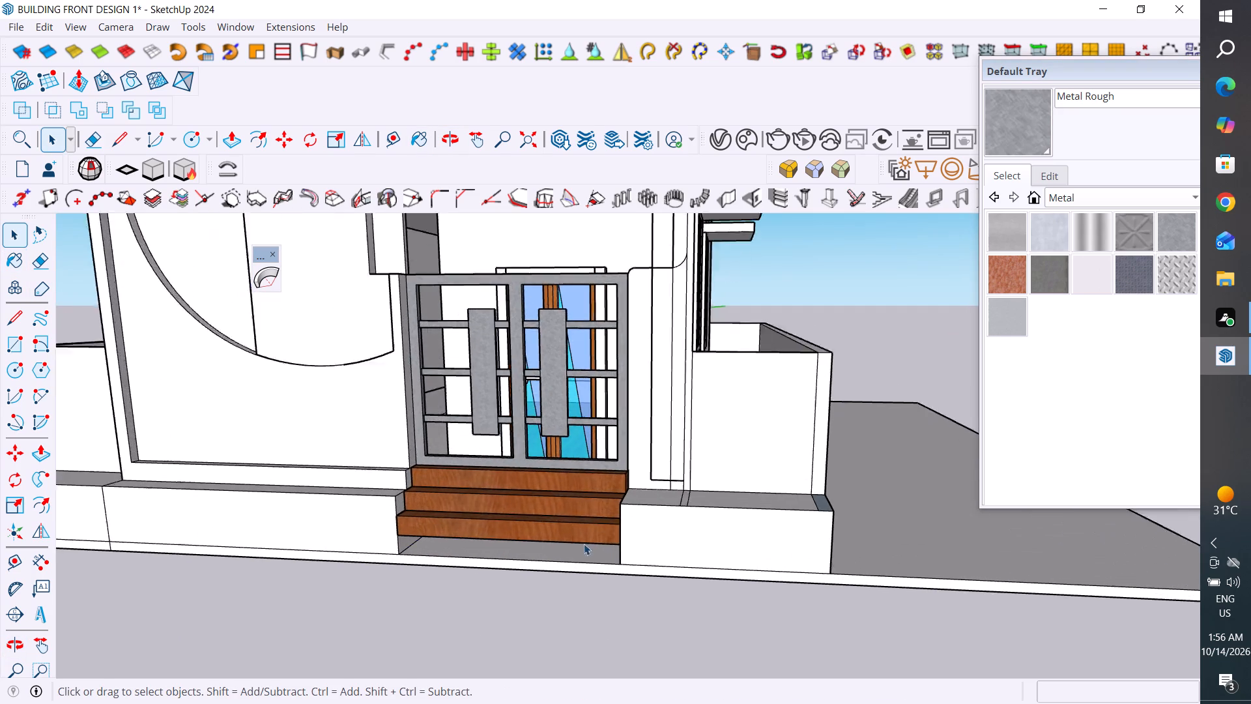
click(583, 525)
key(m)
scroll(601, 507, up, 3)
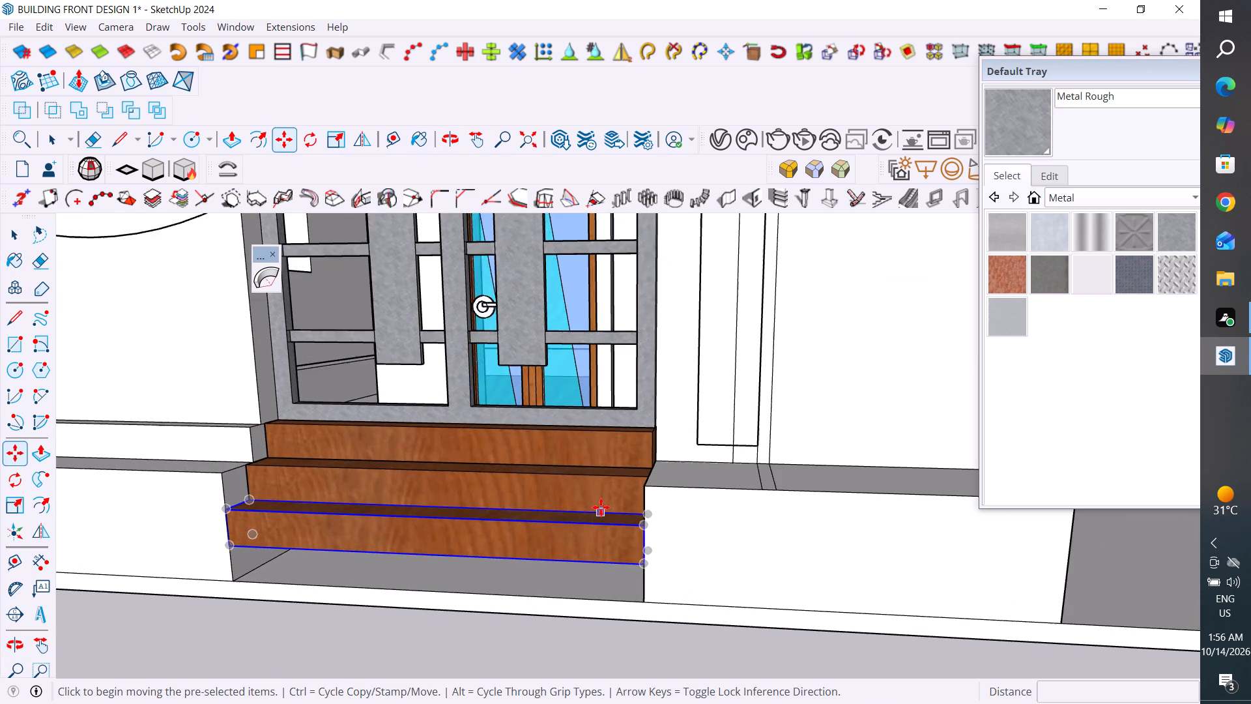
scroll(601, 507, up, 4)
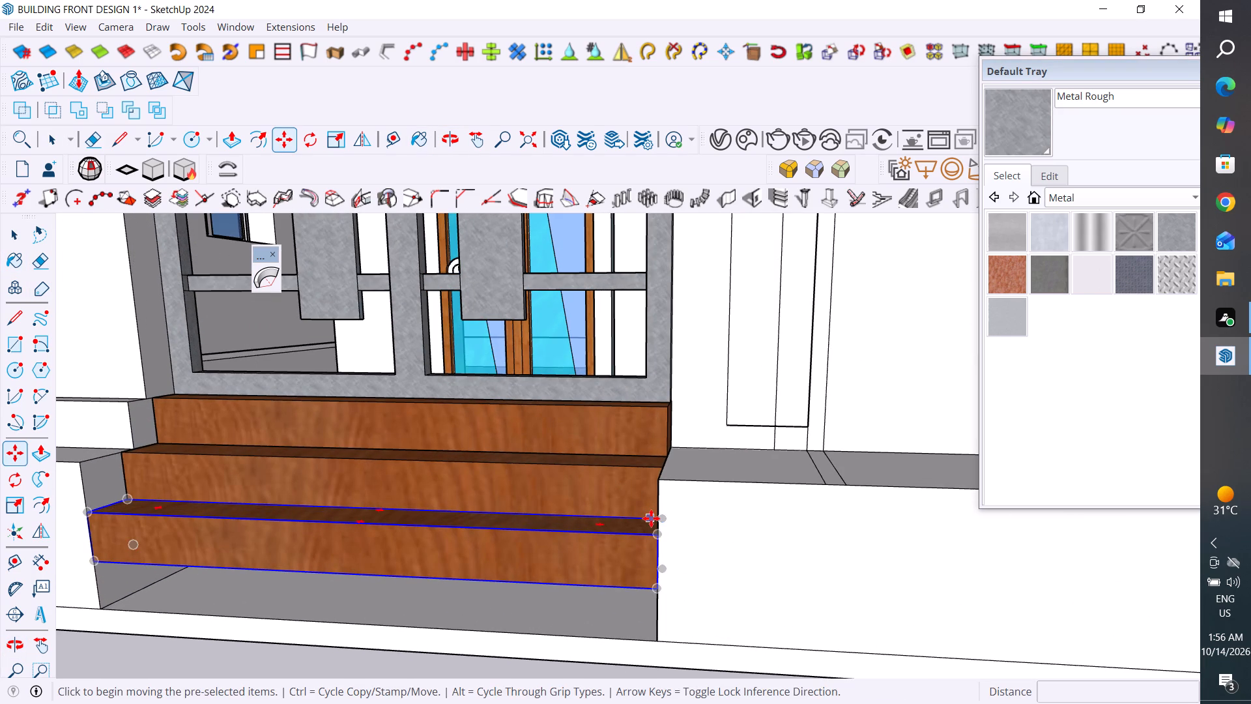
click(652, 518)
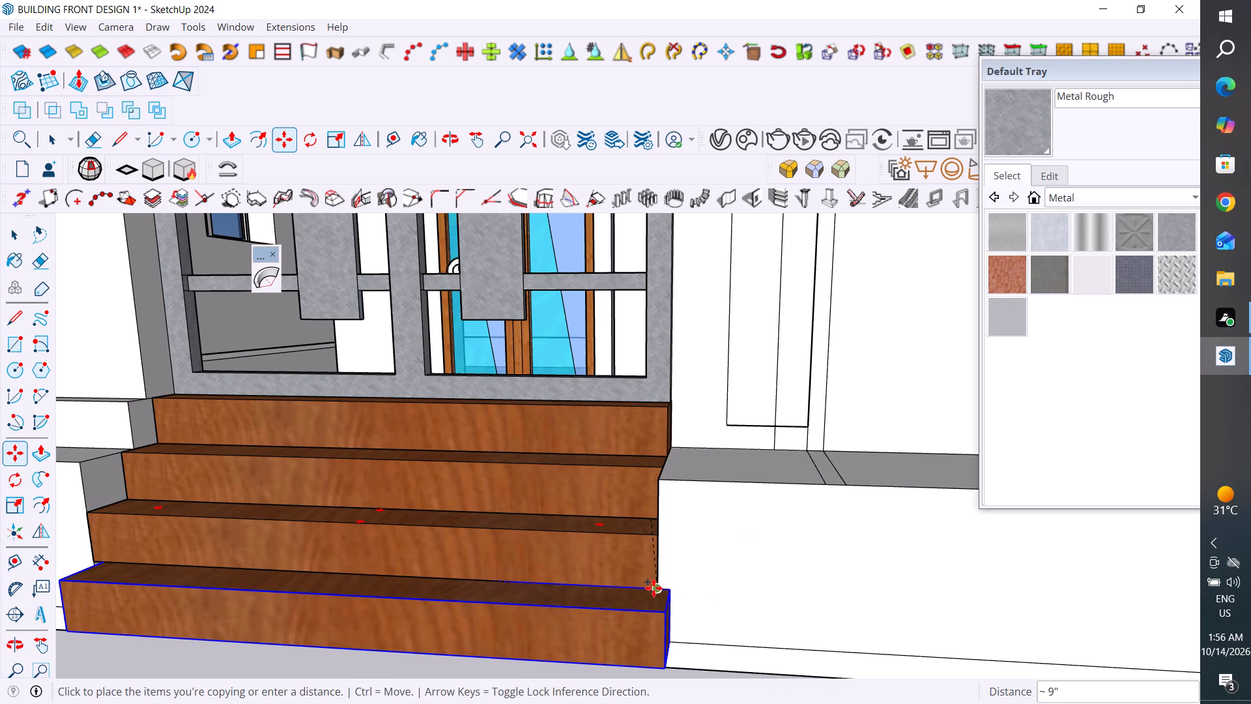
click(645, 593)
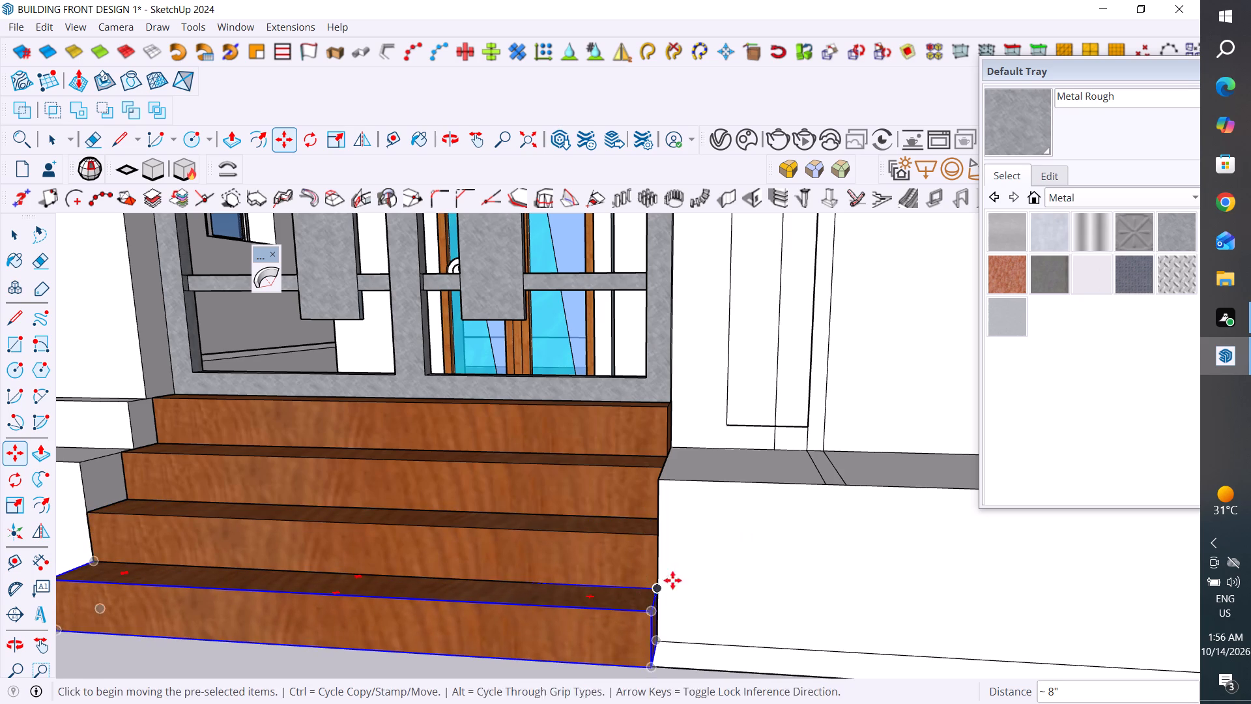
Examine the building's front and side exterior around the entrance steps, selecting the low boundary wall face at the front corner.
scroll(732, 503, down, 20)
scroll(732, 503, down, 4)
middle_drag(766, 597, 873, 647)
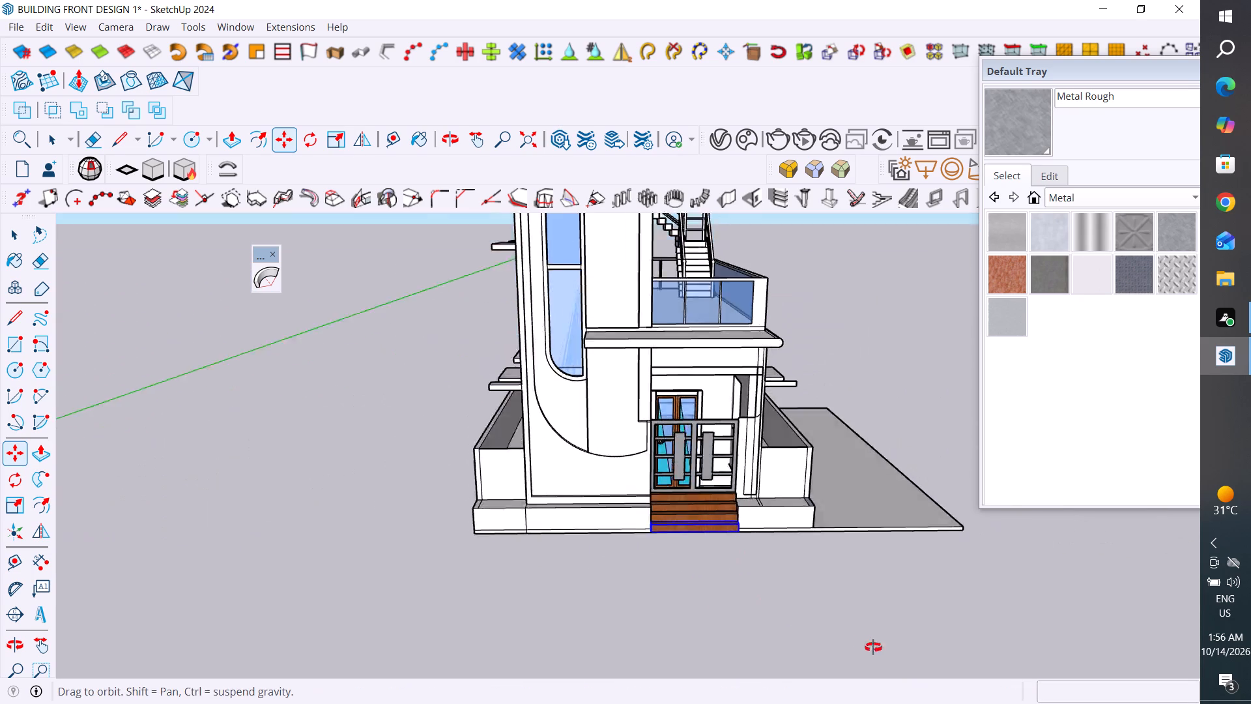
middle_drag(873, 647, 948, 666)
click(14, 230)
click(238, 448)
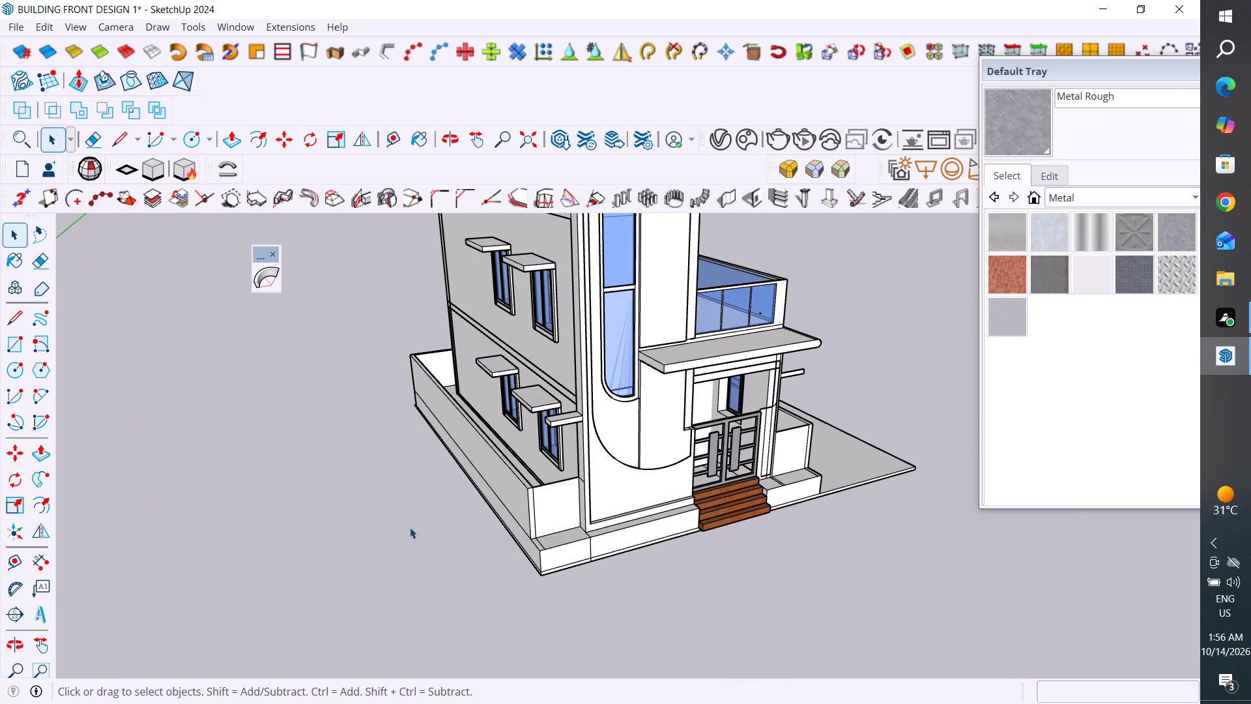
click(556, 512)
scroll(693, 594, up, 4)
scroll(640, 669, down, 5)
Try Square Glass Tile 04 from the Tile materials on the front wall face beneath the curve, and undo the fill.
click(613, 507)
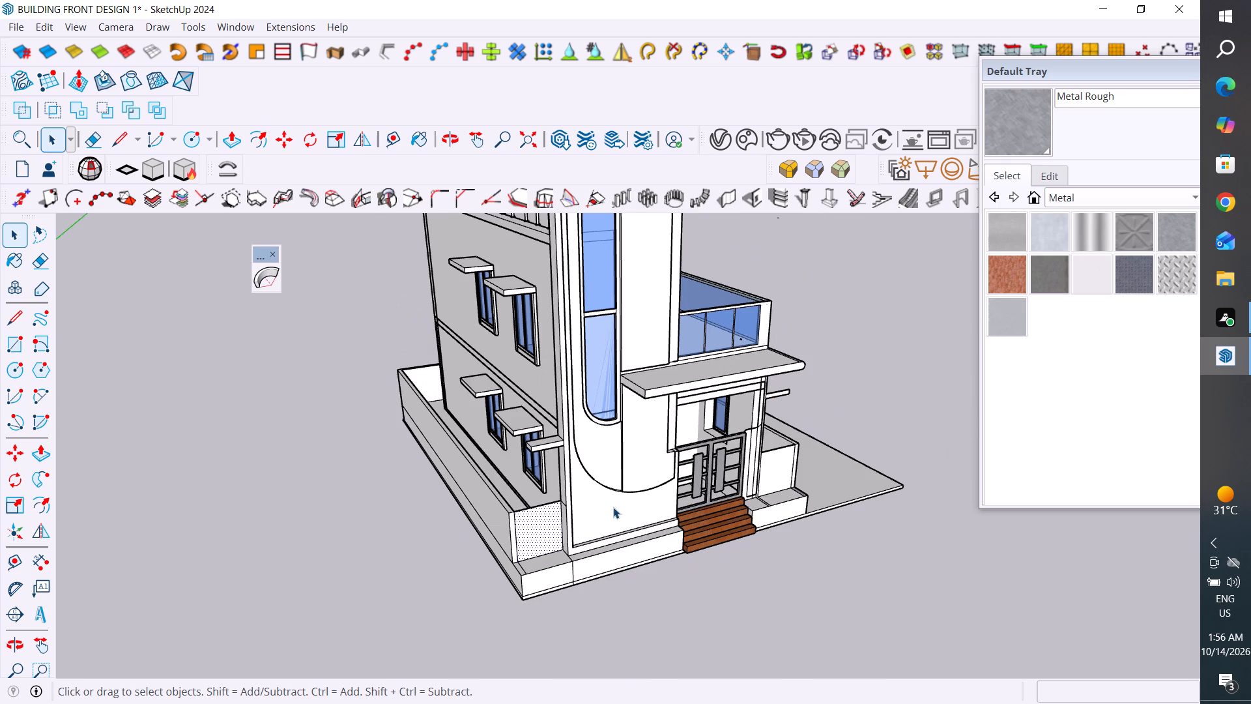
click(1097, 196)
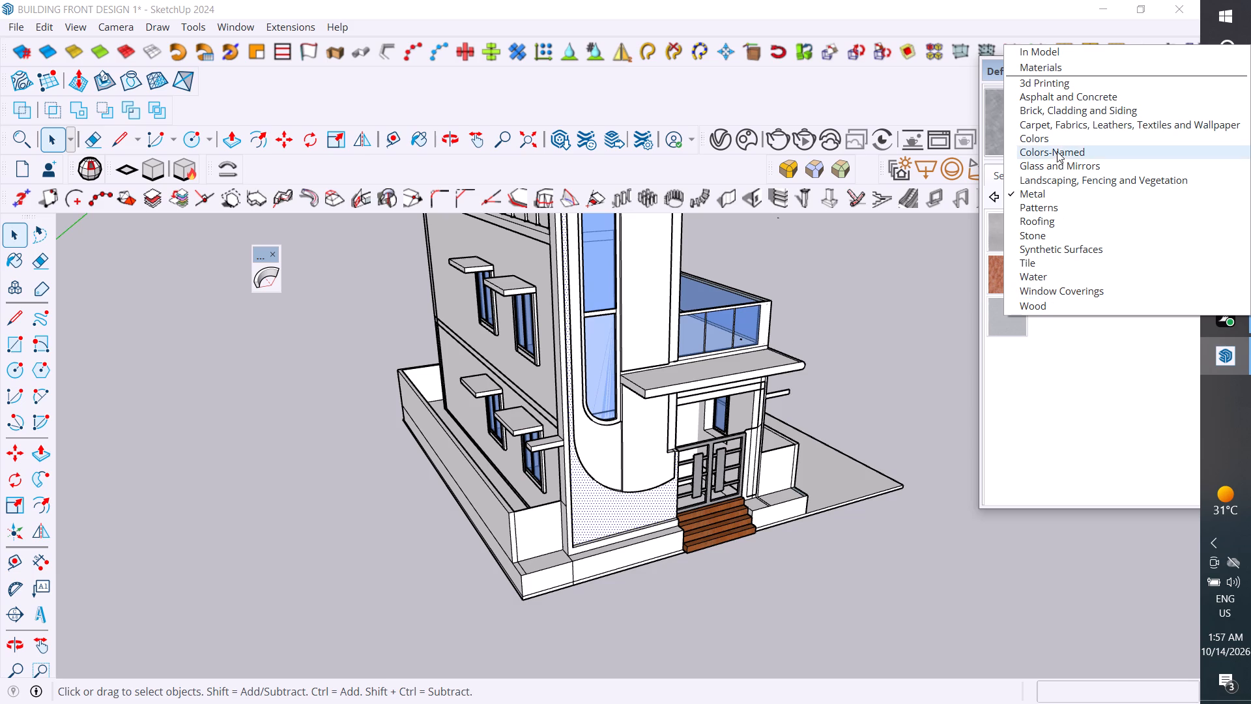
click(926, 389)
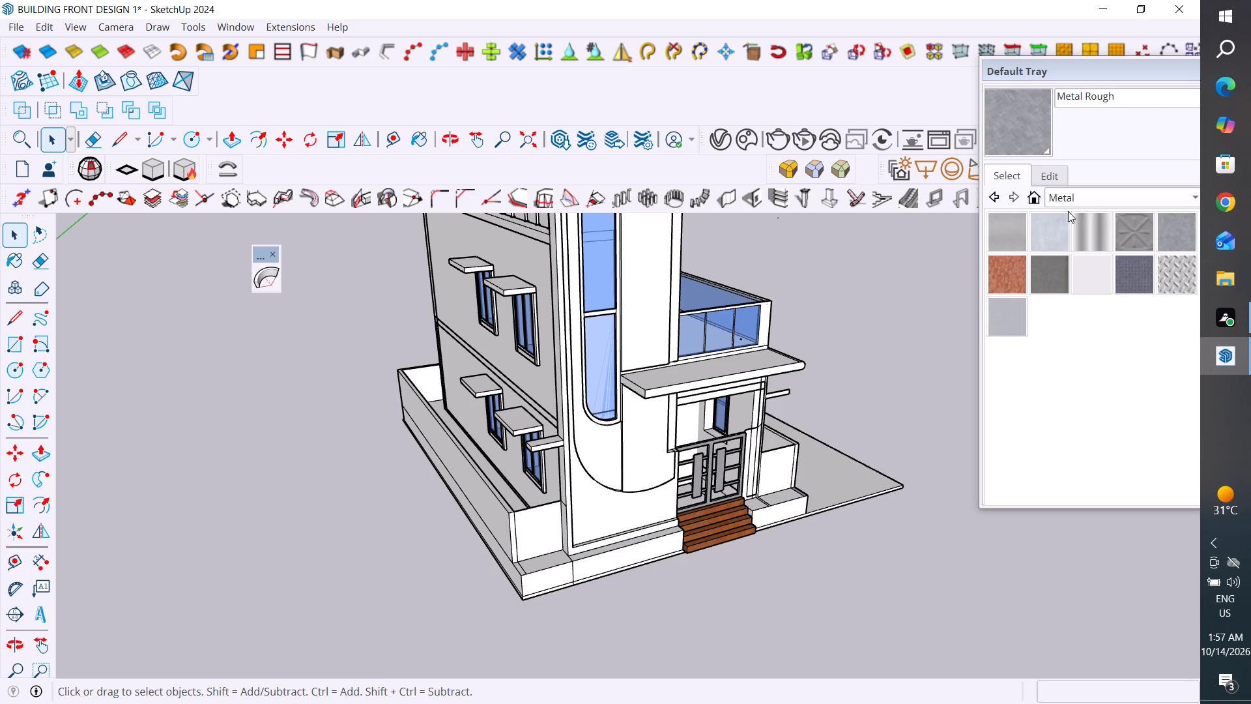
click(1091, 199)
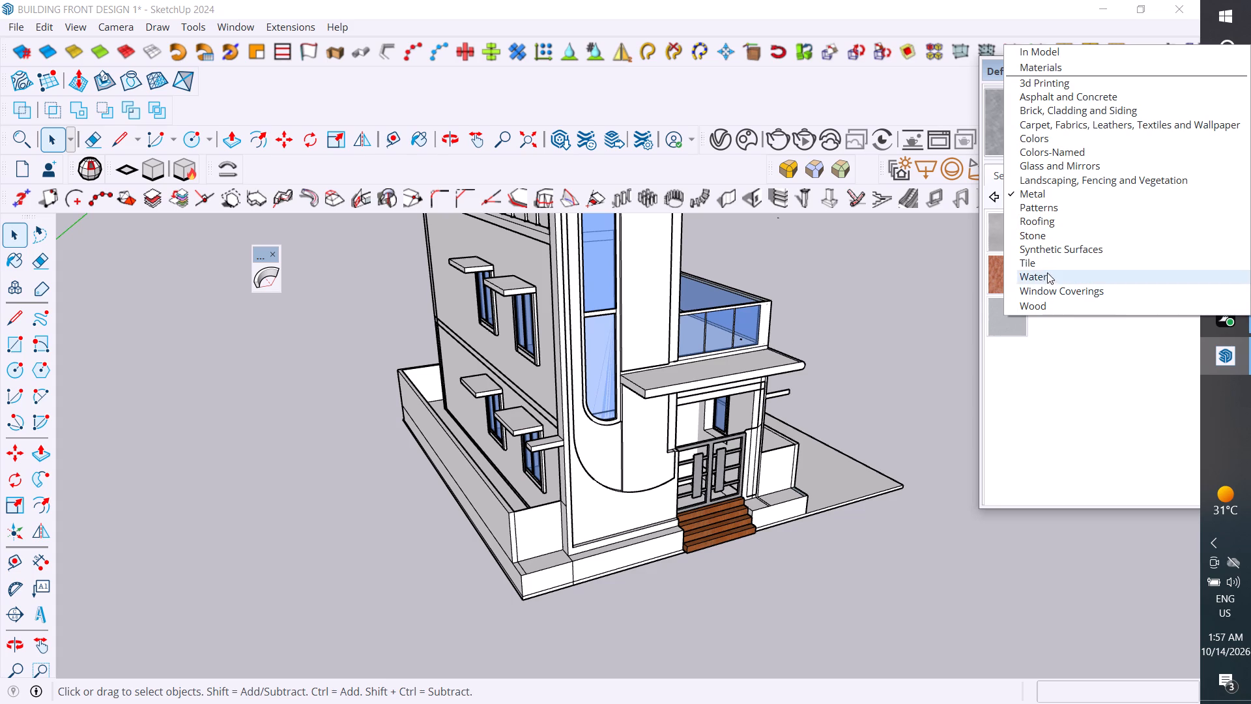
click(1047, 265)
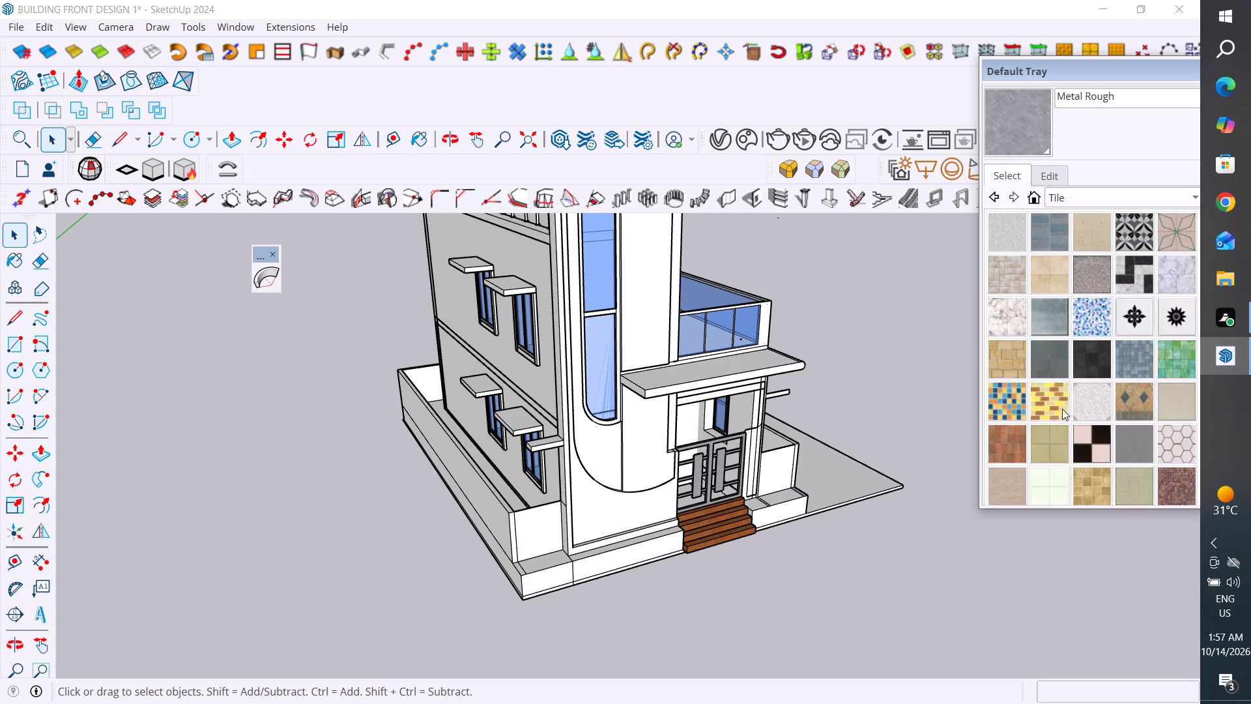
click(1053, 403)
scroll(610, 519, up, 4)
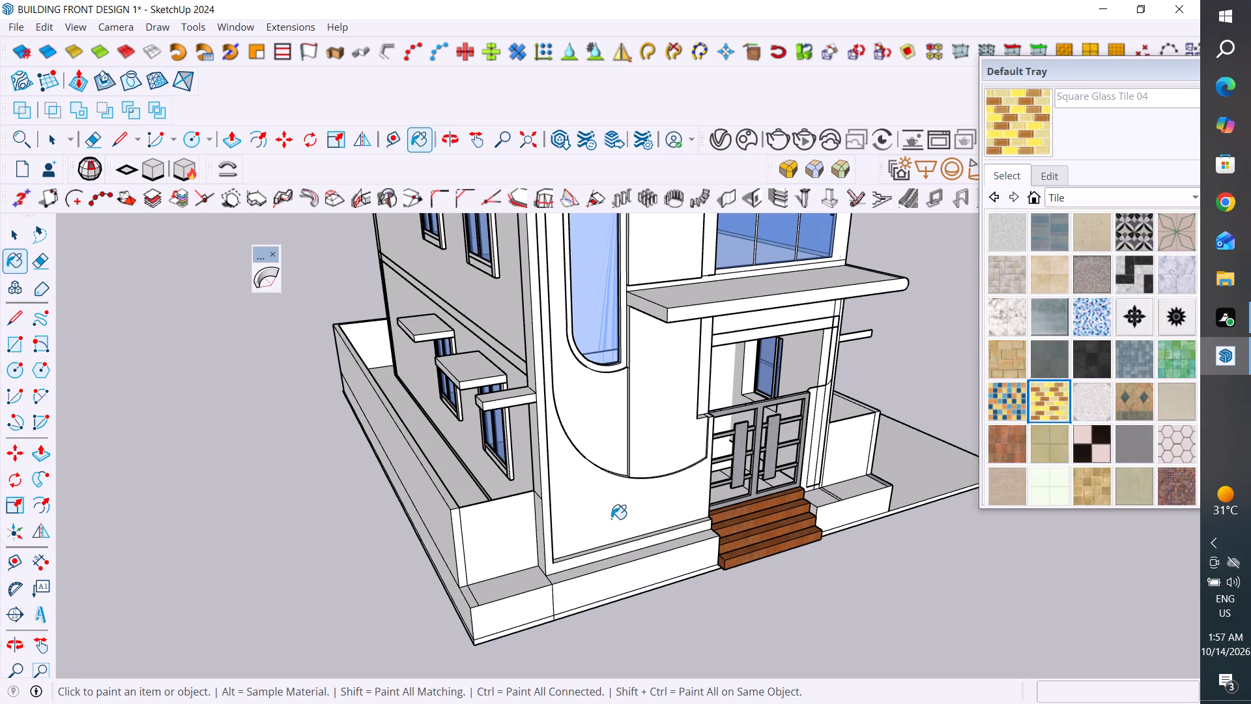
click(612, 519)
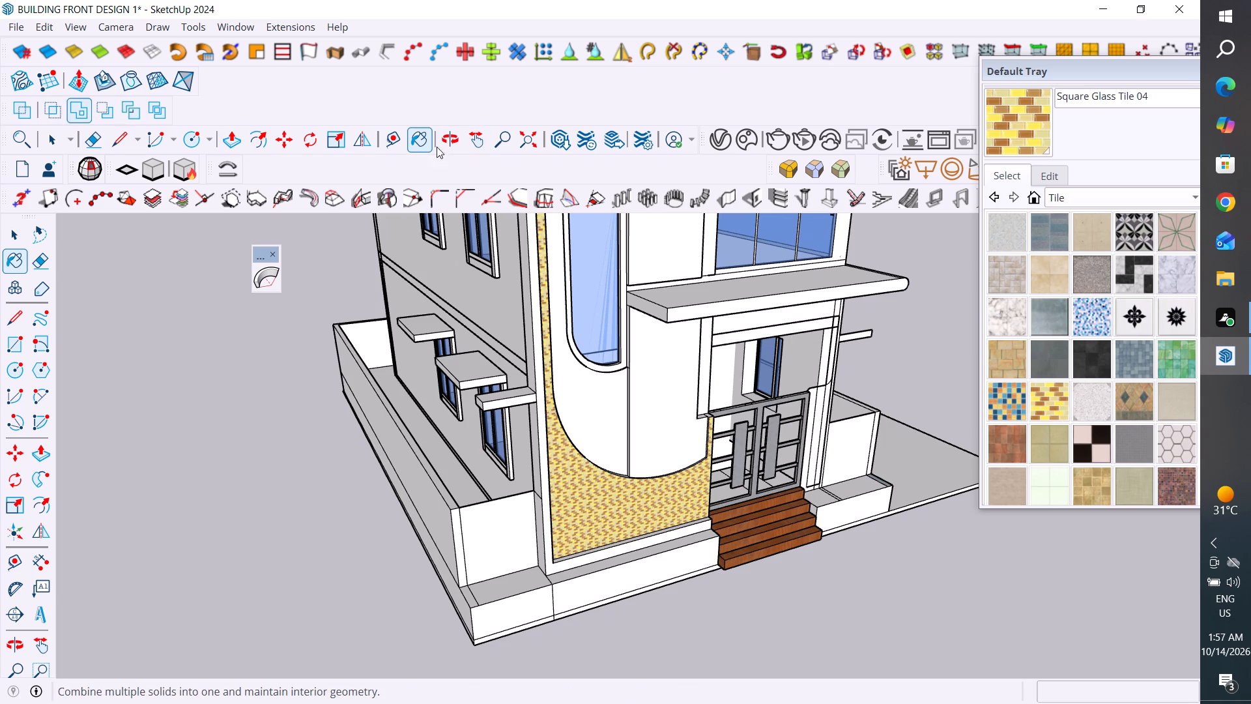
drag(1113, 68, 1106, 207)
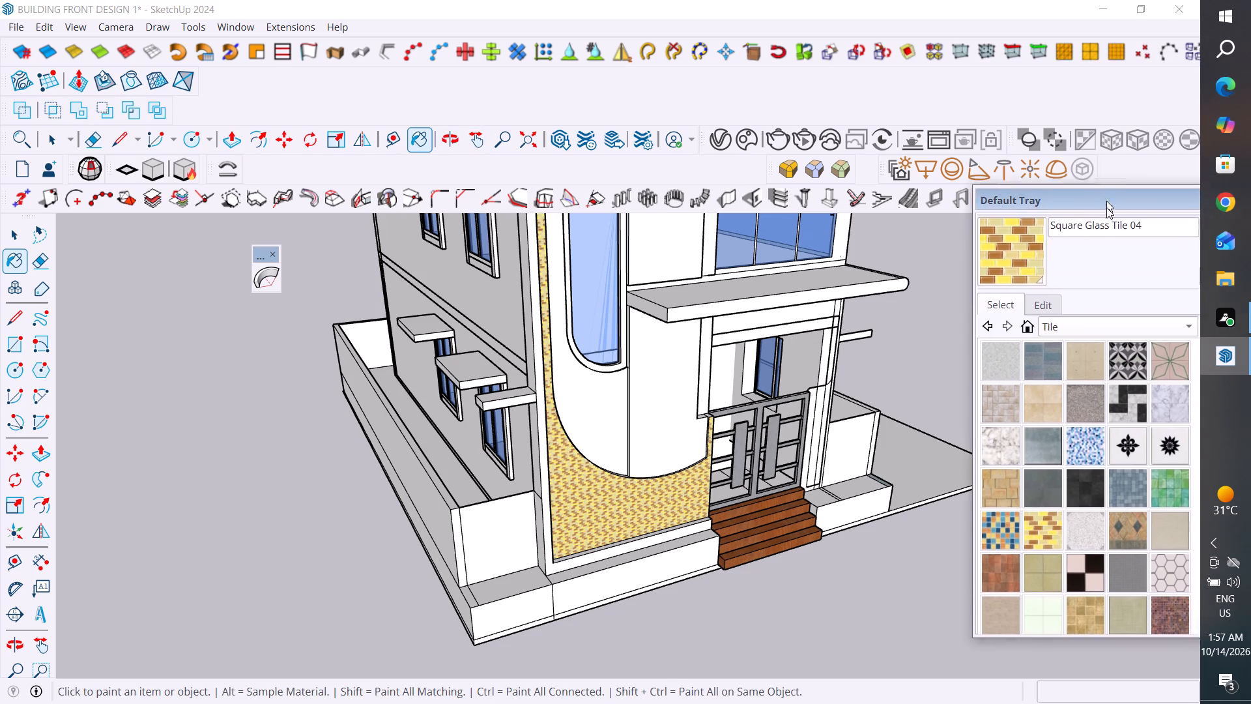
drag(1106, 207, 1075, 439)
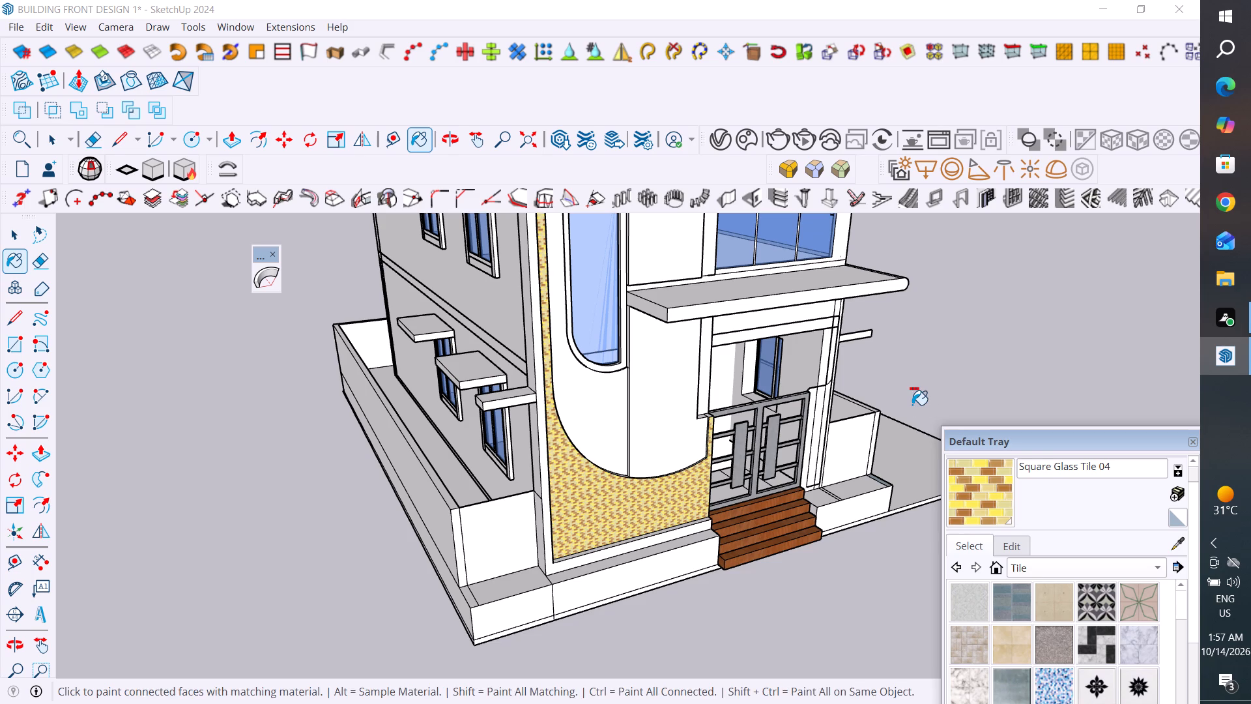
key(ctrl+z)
Explode the ground-floor wall group on the building's side, around the two lower windows.
middle_drag(544, 394, 887, 400)
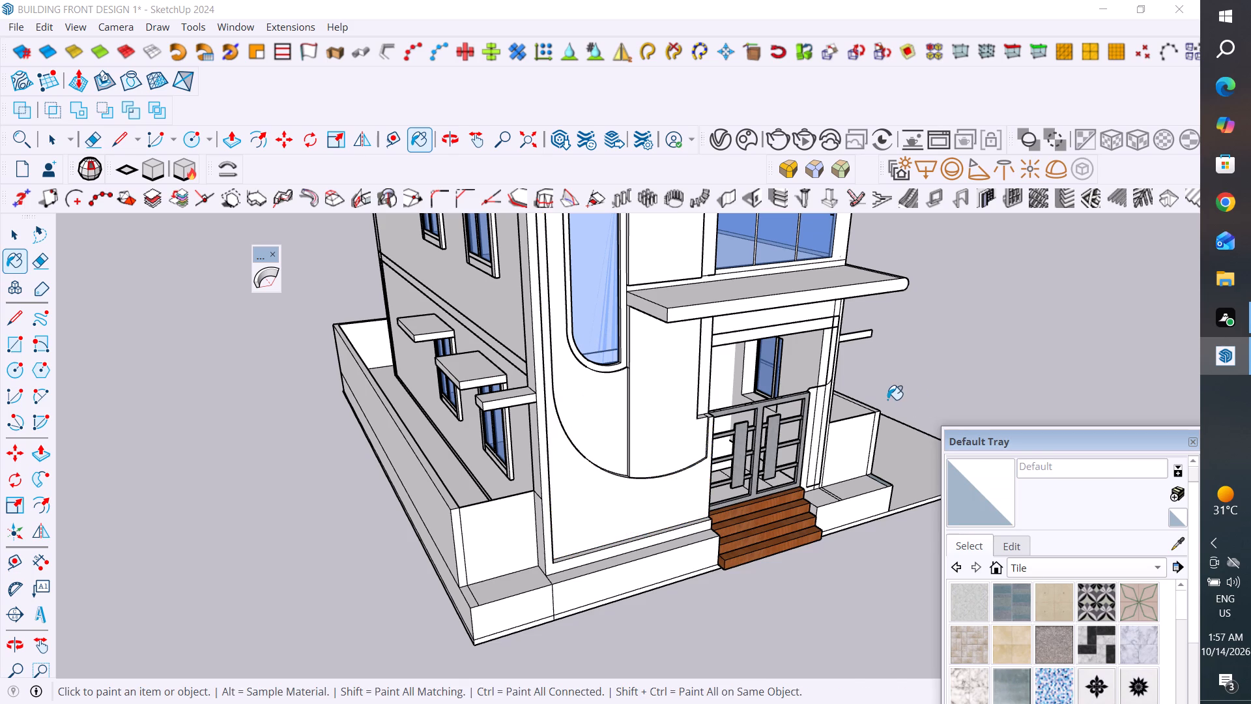
click(15, 233)
middle_drag(263, 606, 628, 624)
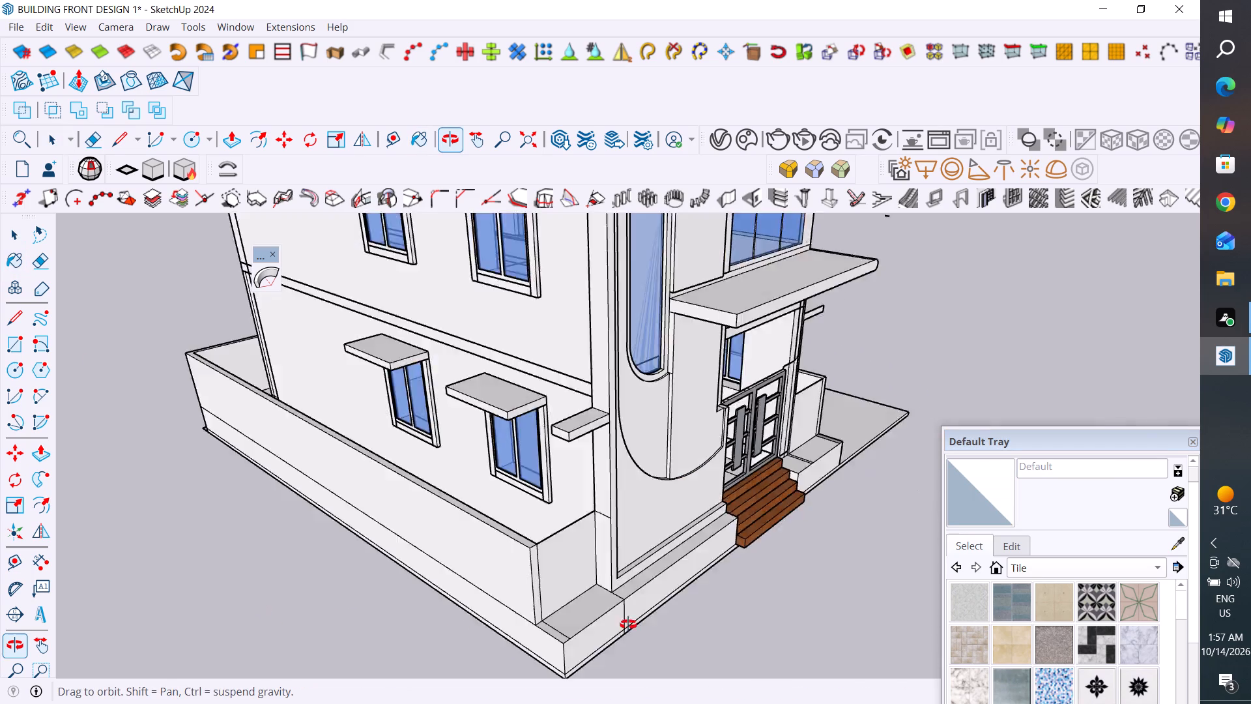
middle_drag(628, 624, 858, 609)
click(530, 544)
click(530, 544)
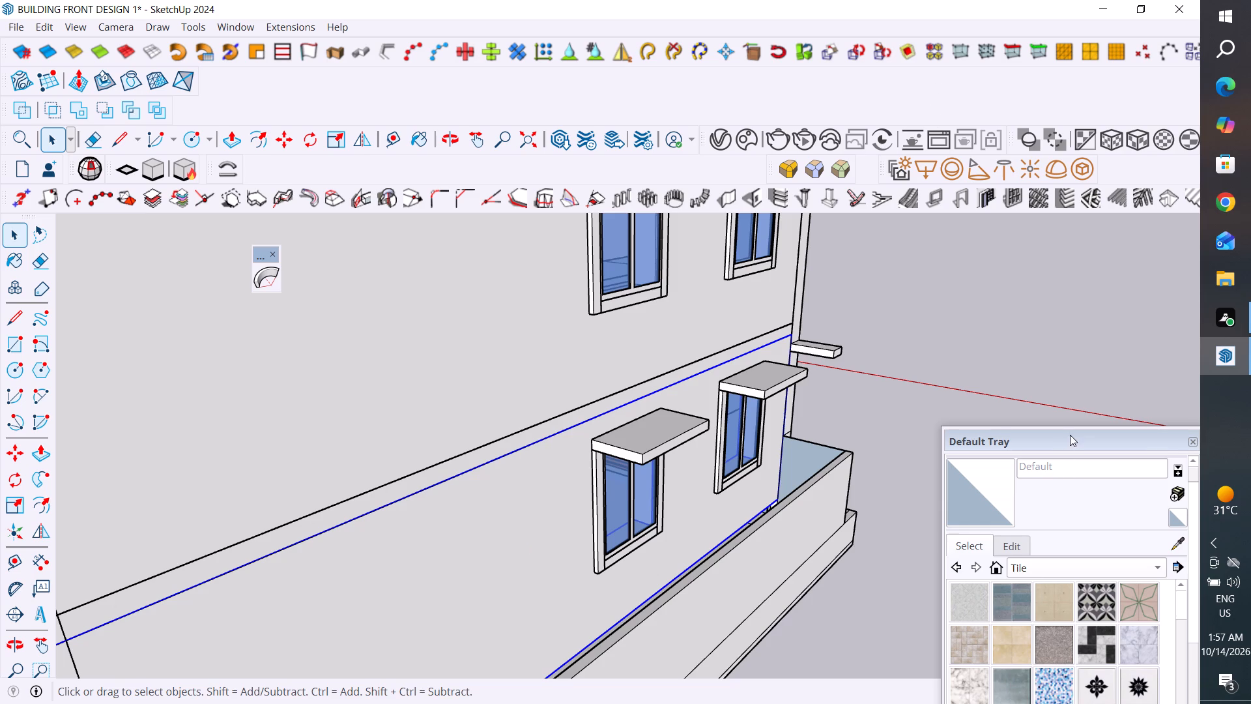
drag(1070, 435, 1000, 167)
click(944, 503)
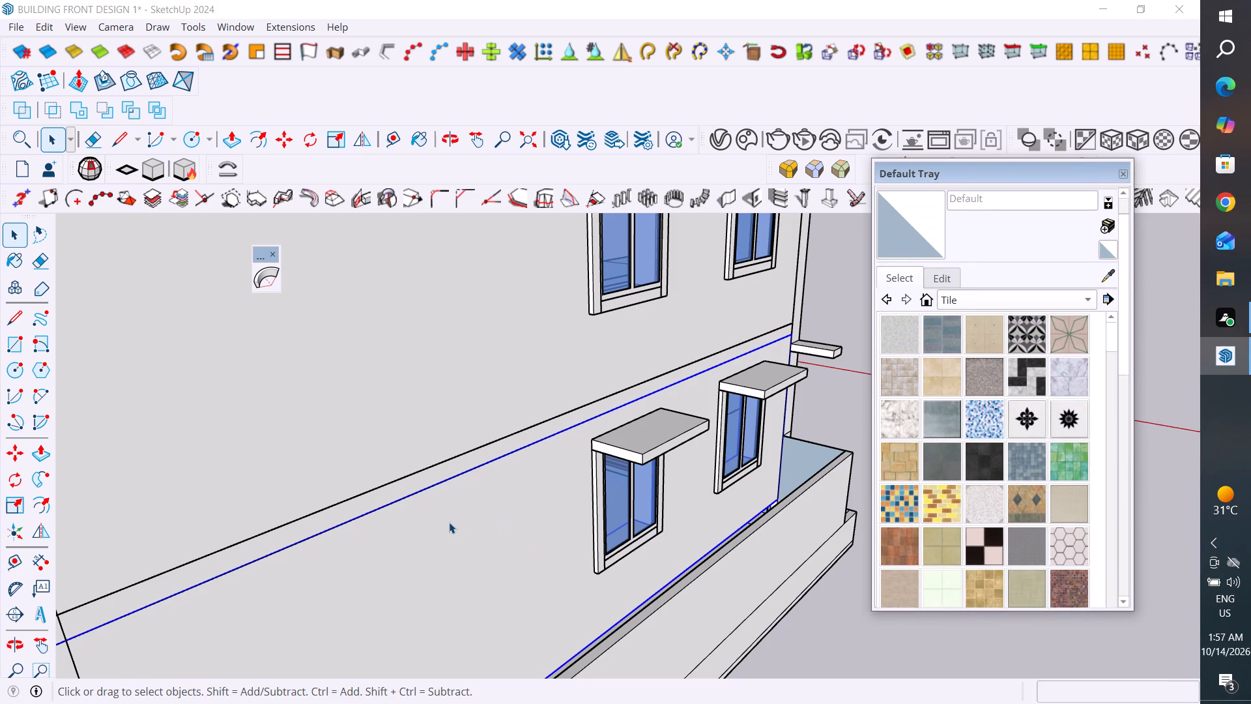
click(449, 522)
click(470, 523)
right_click(470, 523)
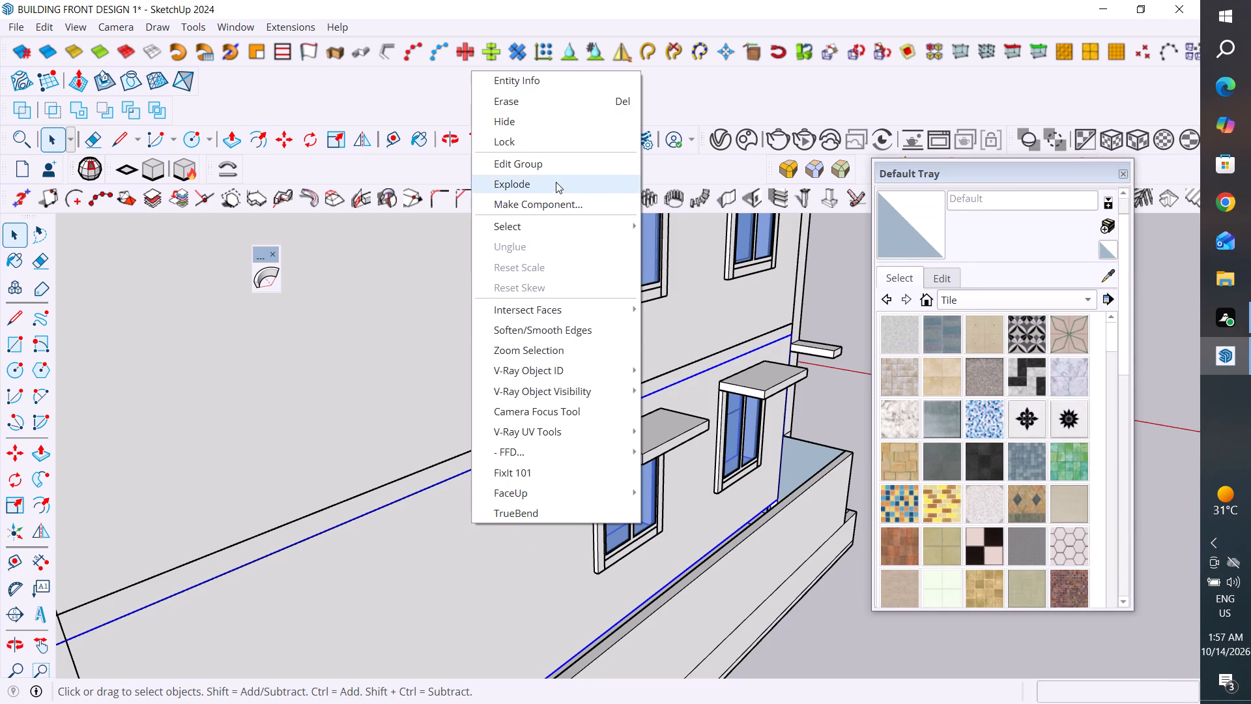
click(556, 182)
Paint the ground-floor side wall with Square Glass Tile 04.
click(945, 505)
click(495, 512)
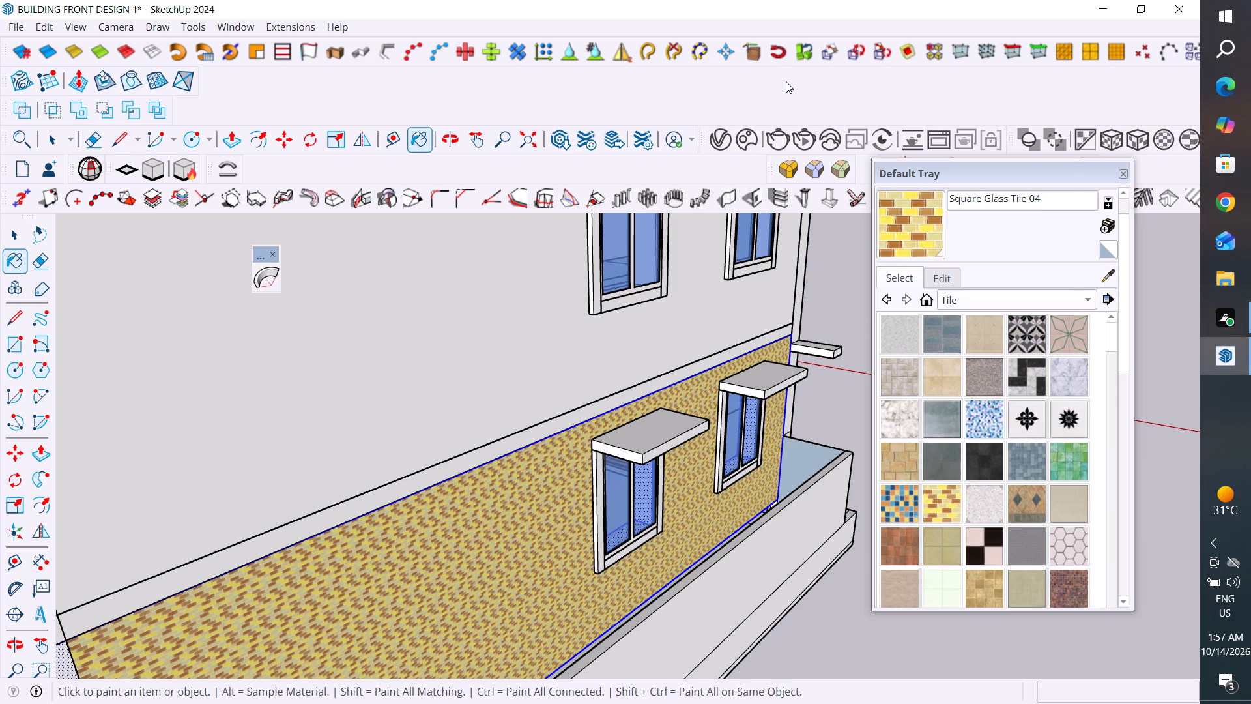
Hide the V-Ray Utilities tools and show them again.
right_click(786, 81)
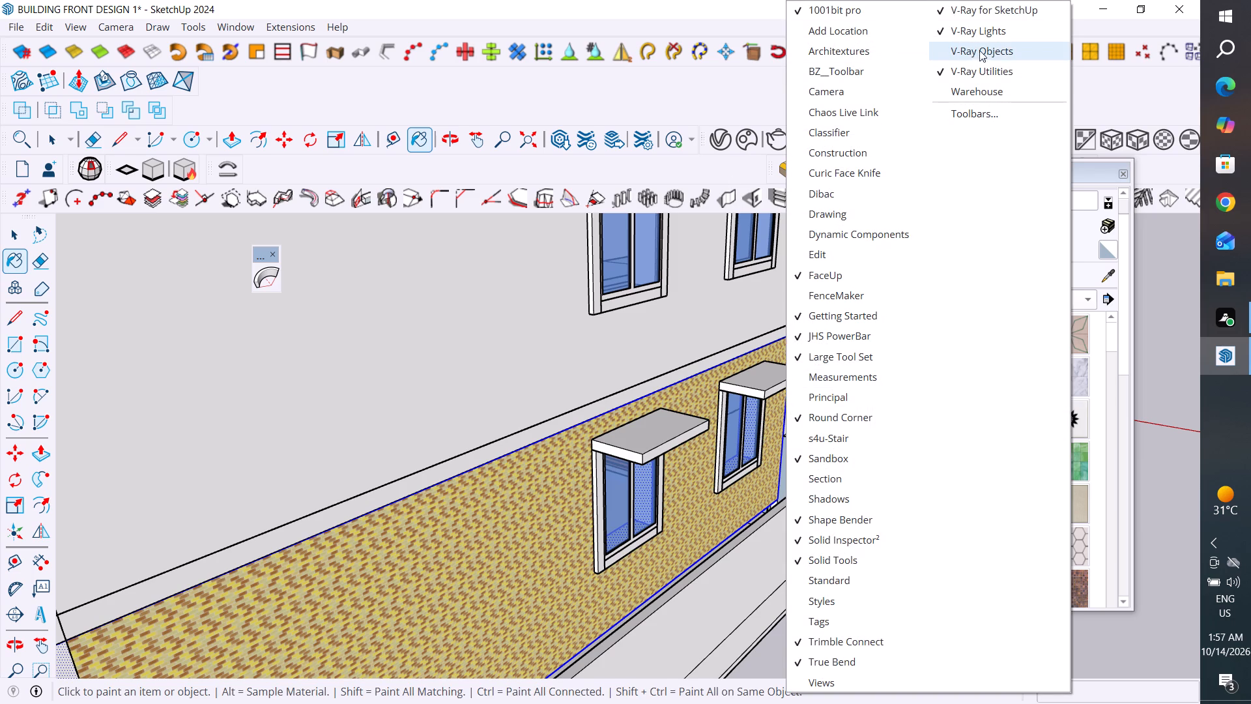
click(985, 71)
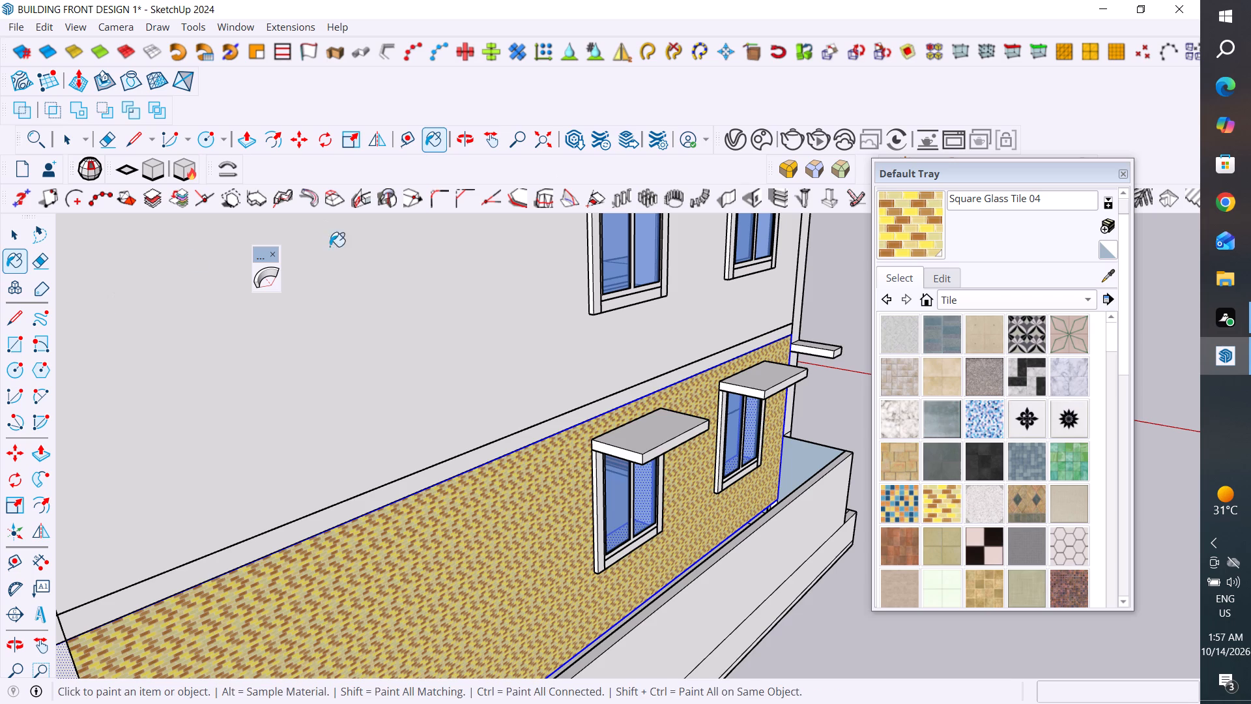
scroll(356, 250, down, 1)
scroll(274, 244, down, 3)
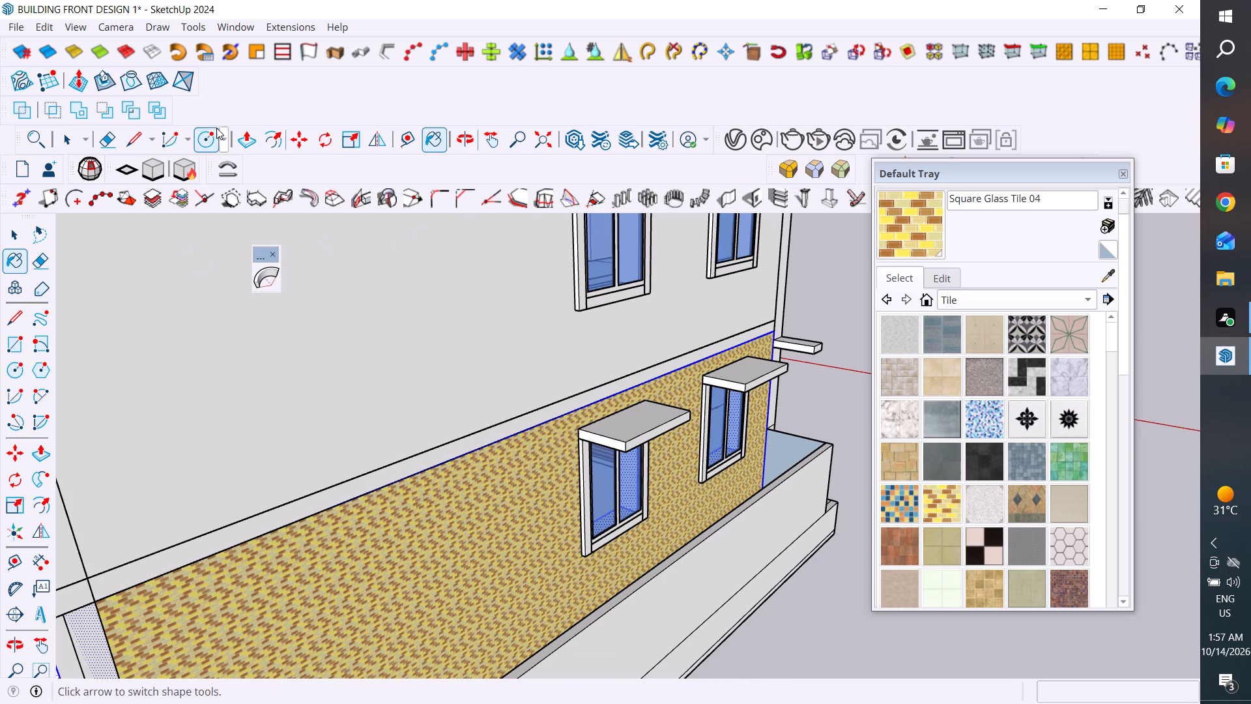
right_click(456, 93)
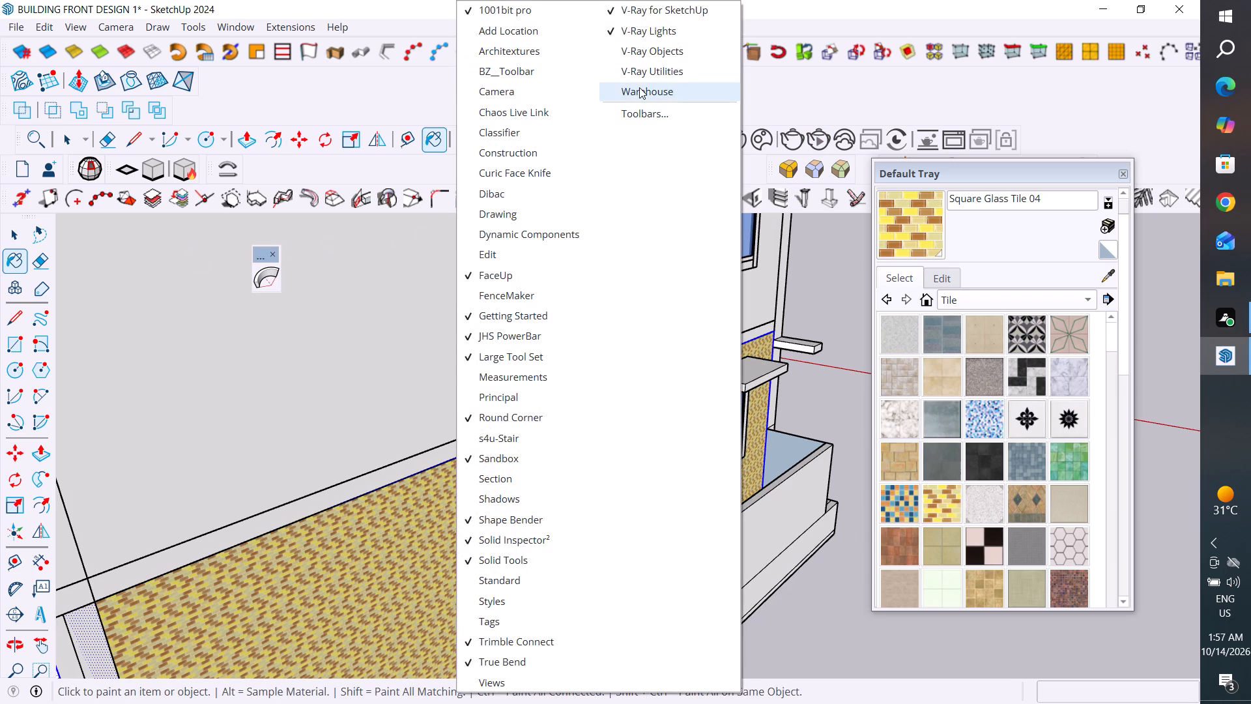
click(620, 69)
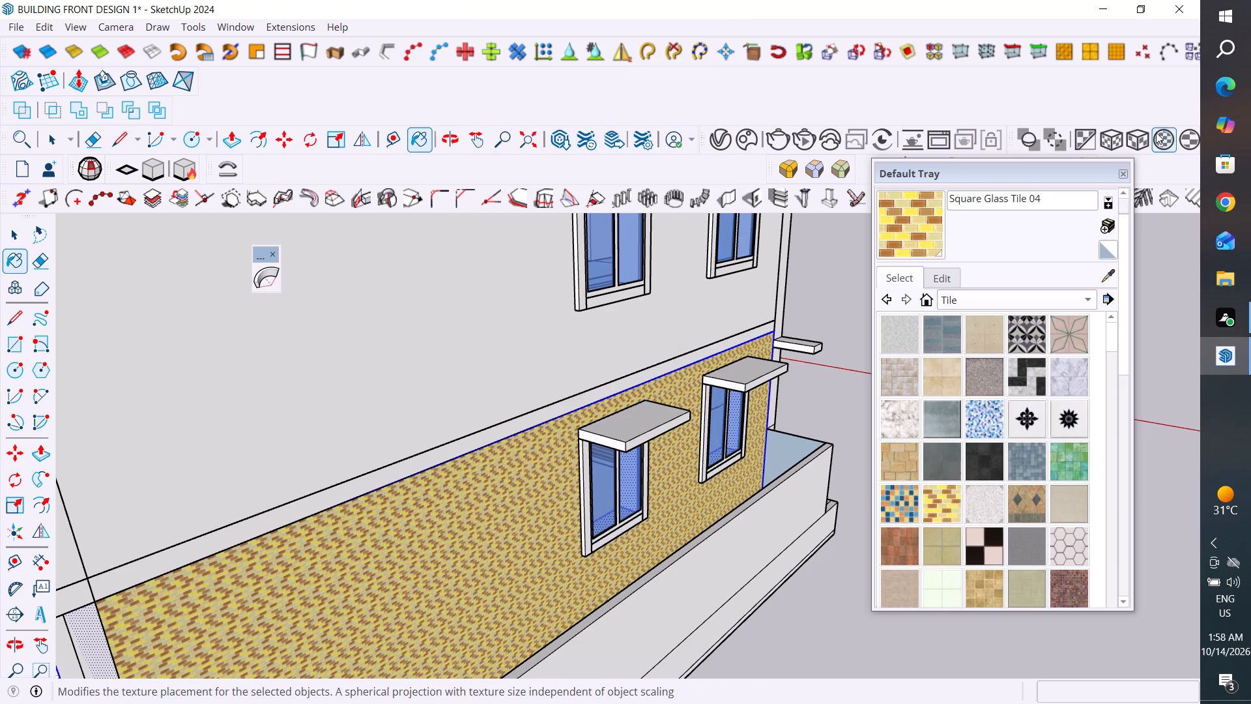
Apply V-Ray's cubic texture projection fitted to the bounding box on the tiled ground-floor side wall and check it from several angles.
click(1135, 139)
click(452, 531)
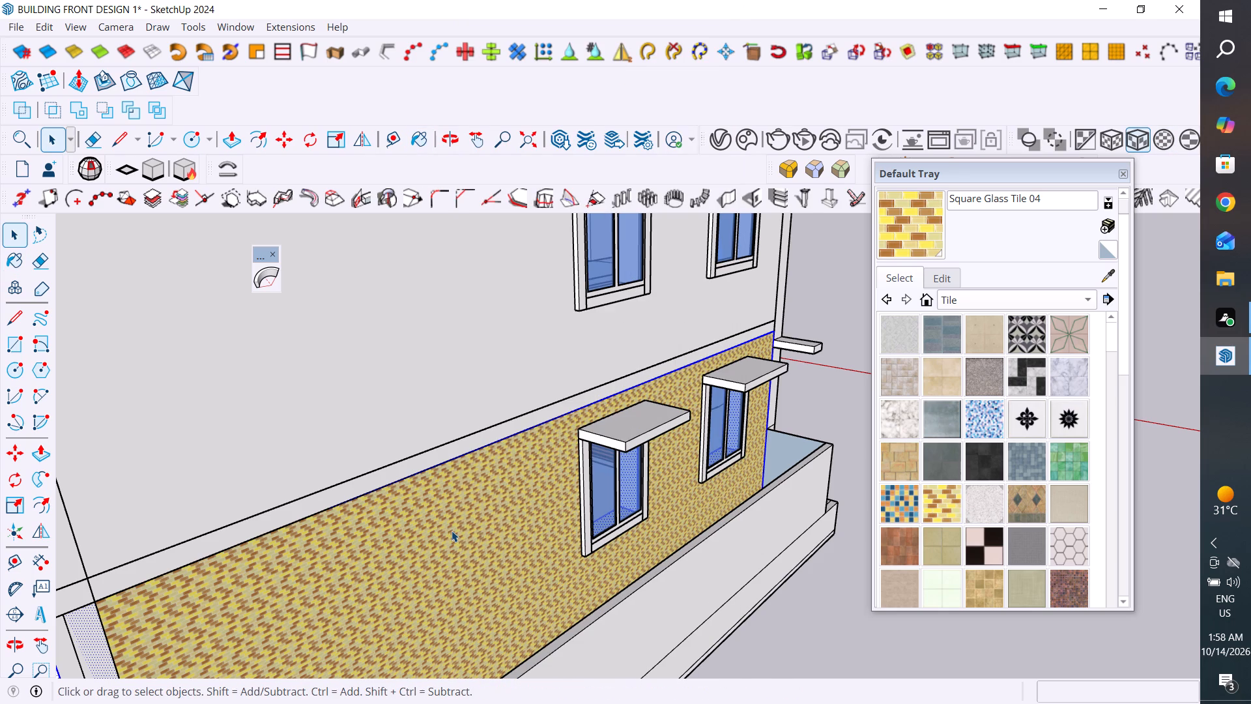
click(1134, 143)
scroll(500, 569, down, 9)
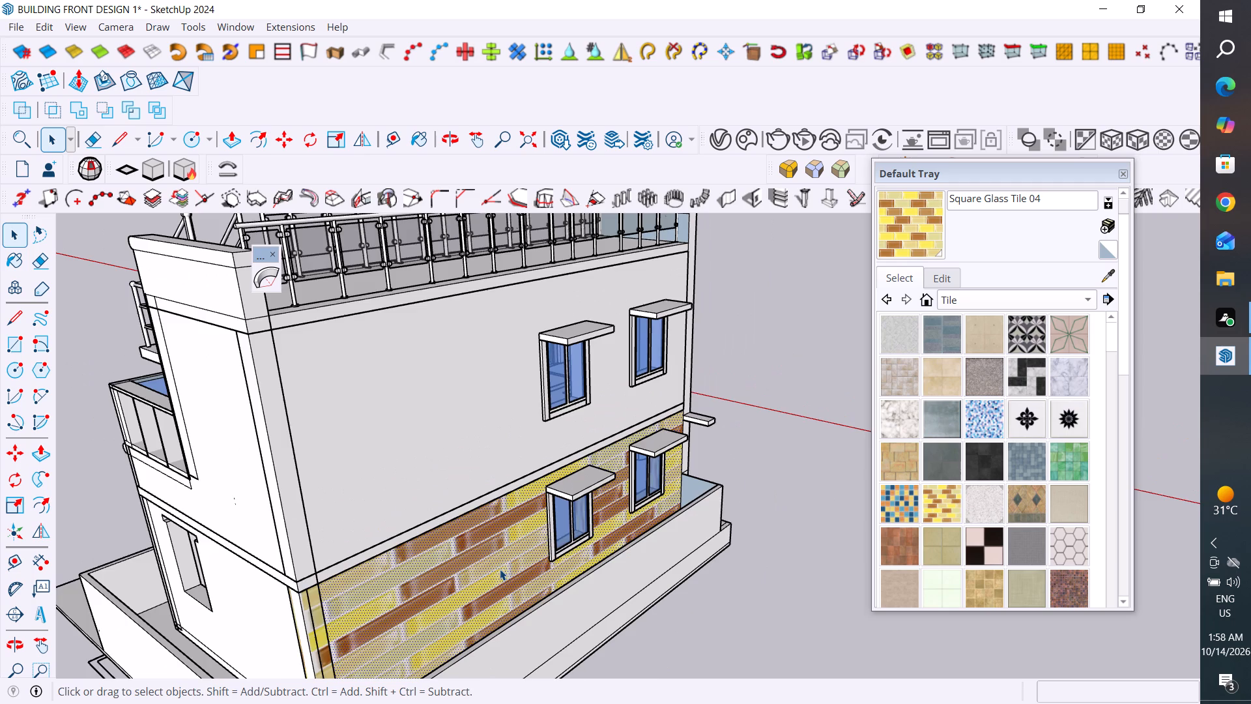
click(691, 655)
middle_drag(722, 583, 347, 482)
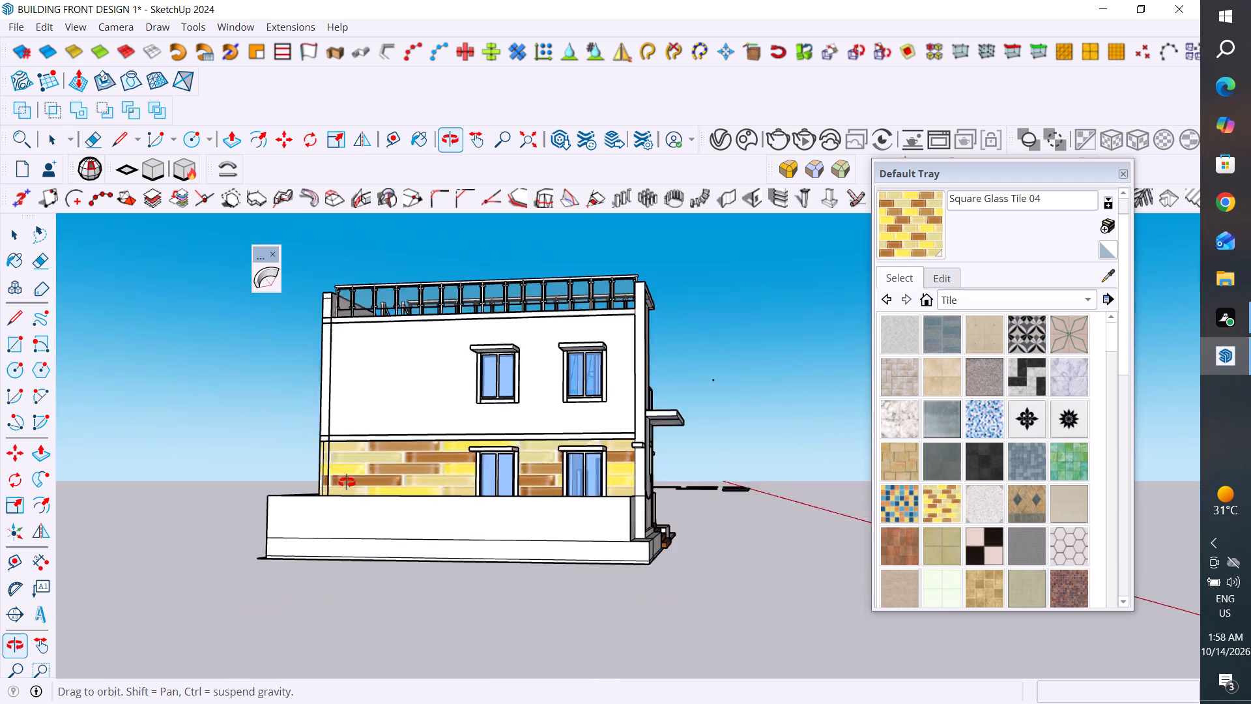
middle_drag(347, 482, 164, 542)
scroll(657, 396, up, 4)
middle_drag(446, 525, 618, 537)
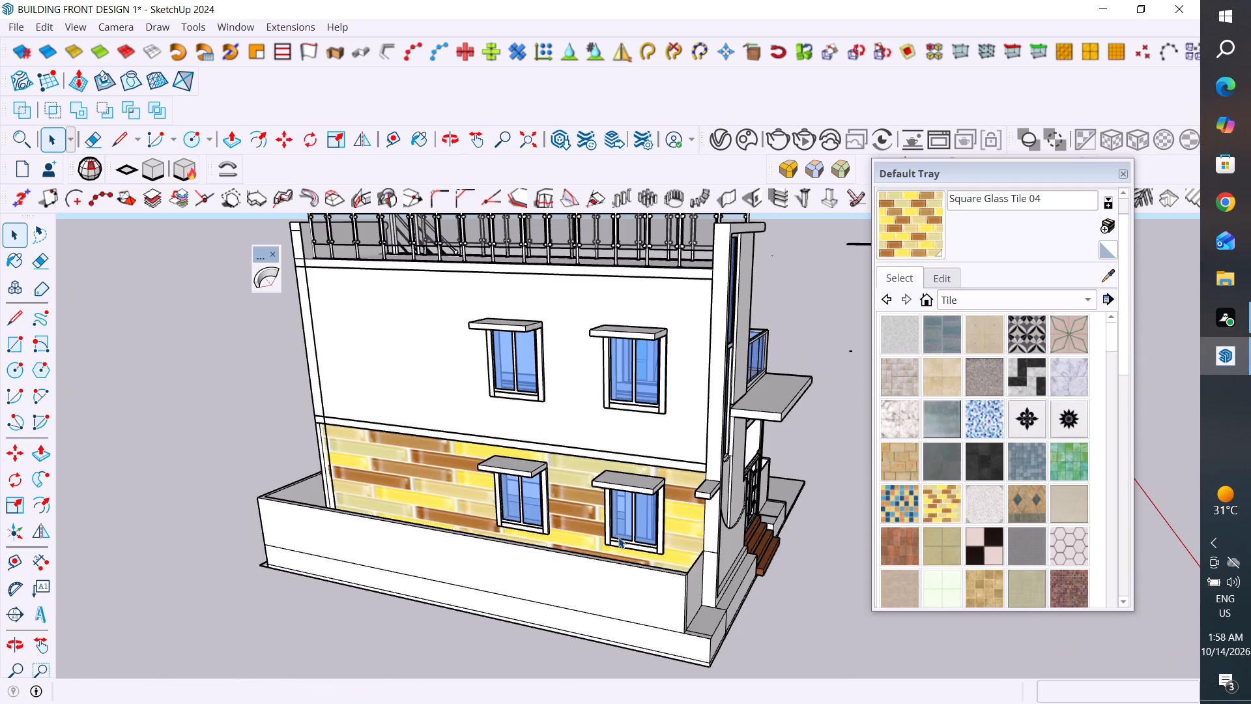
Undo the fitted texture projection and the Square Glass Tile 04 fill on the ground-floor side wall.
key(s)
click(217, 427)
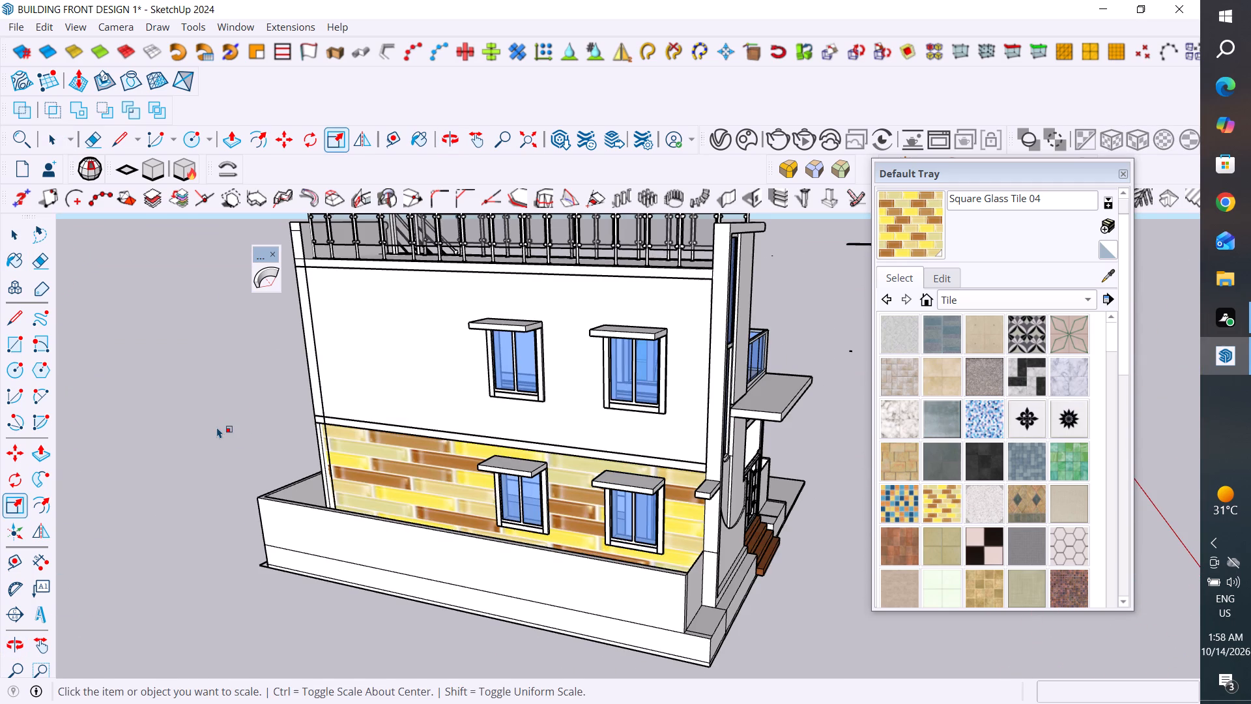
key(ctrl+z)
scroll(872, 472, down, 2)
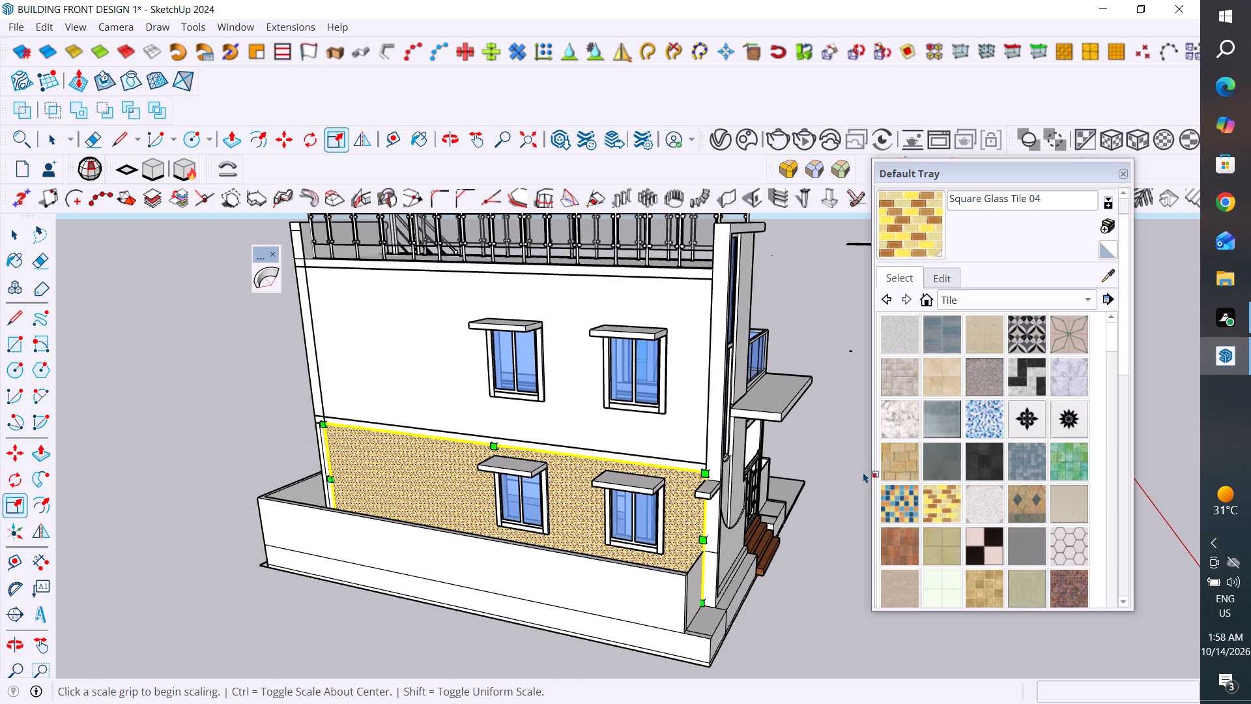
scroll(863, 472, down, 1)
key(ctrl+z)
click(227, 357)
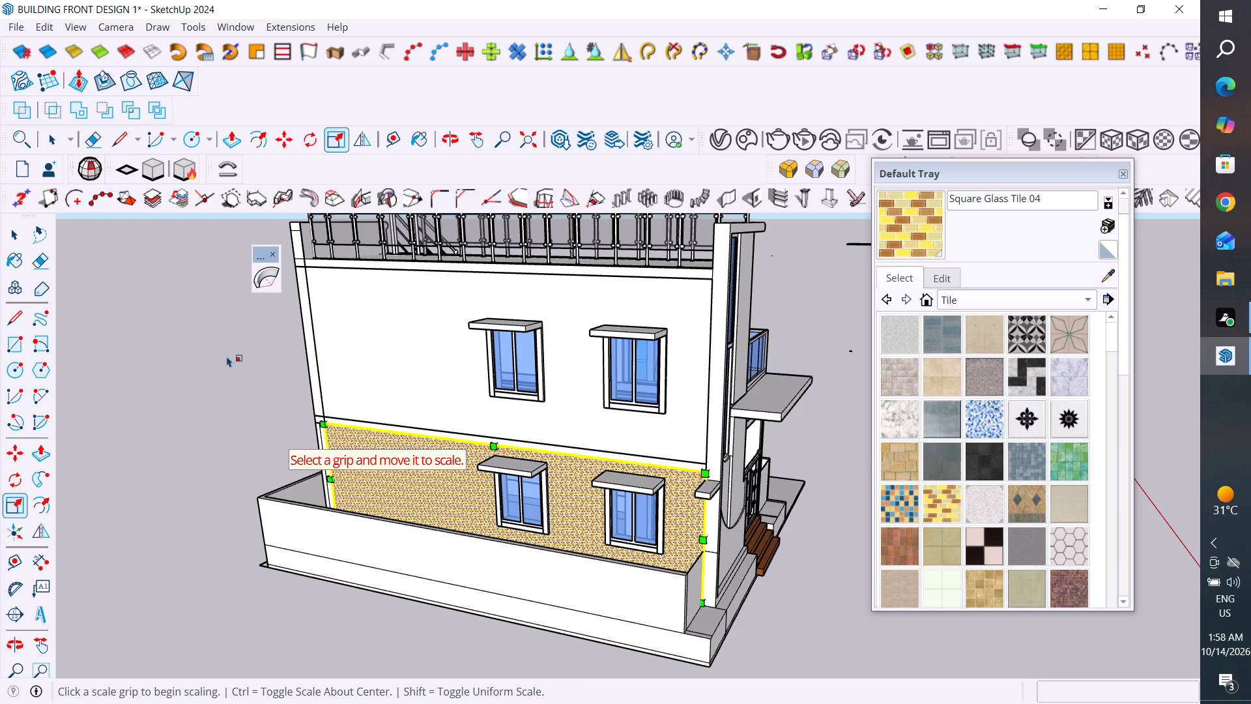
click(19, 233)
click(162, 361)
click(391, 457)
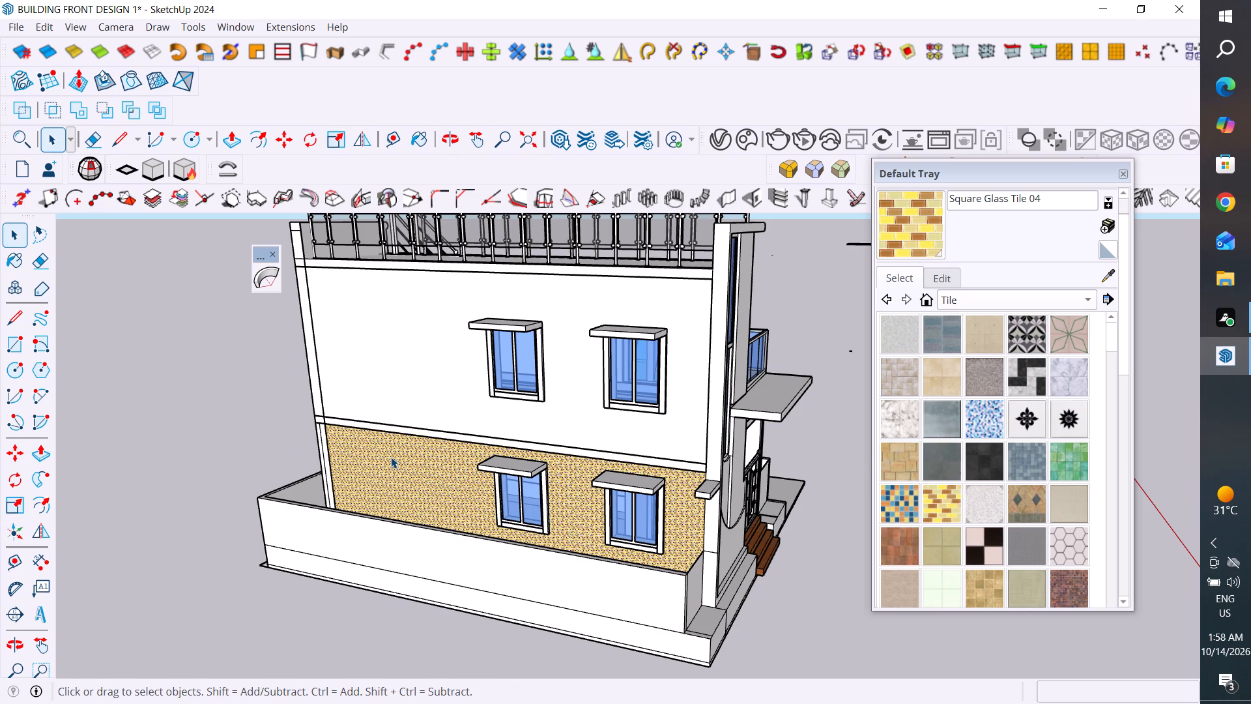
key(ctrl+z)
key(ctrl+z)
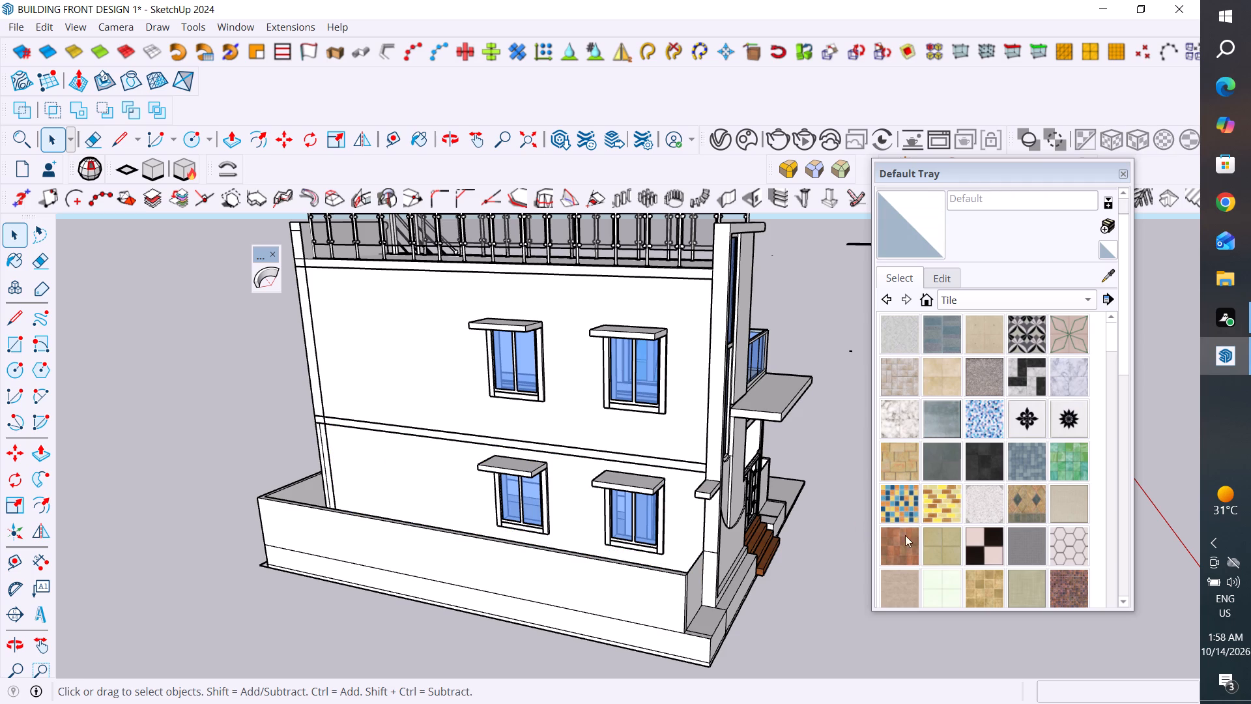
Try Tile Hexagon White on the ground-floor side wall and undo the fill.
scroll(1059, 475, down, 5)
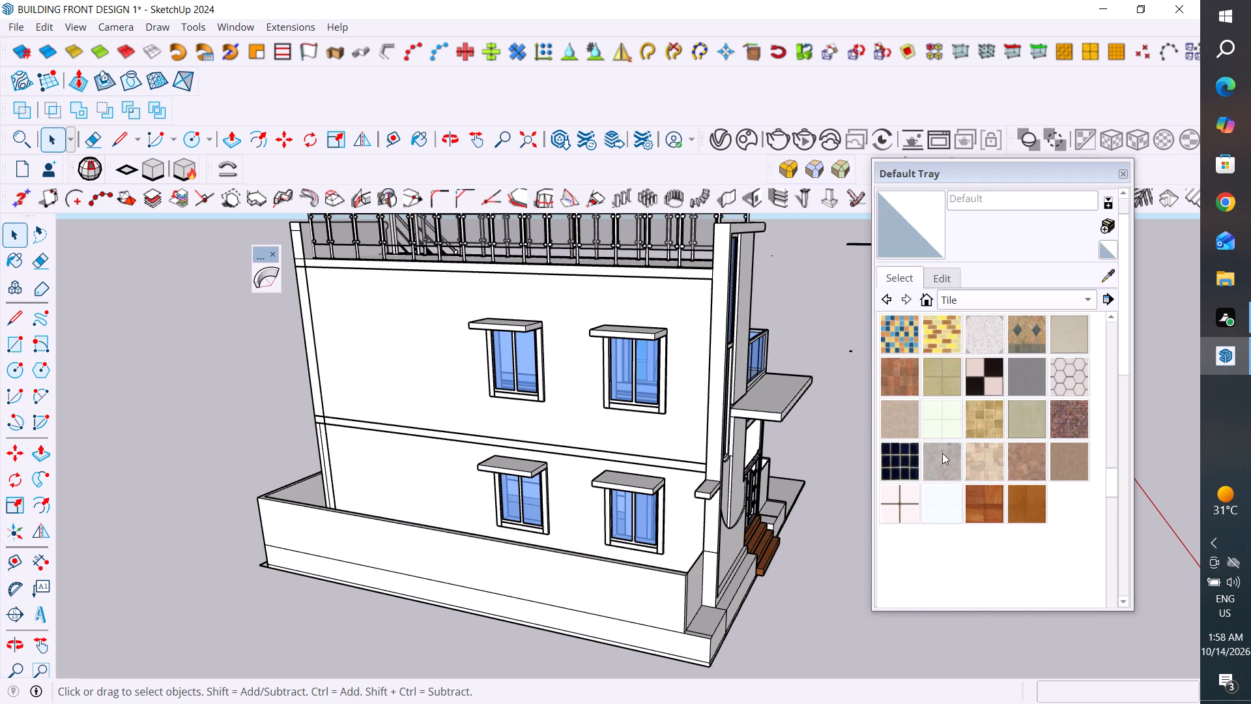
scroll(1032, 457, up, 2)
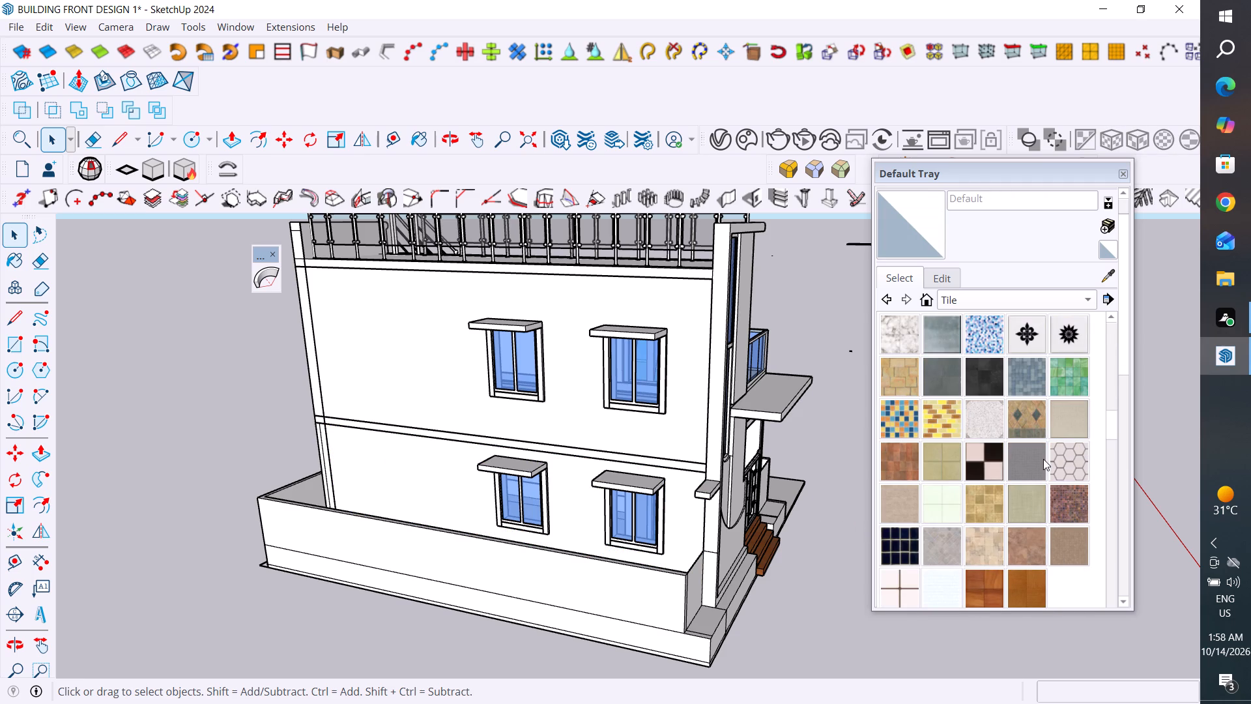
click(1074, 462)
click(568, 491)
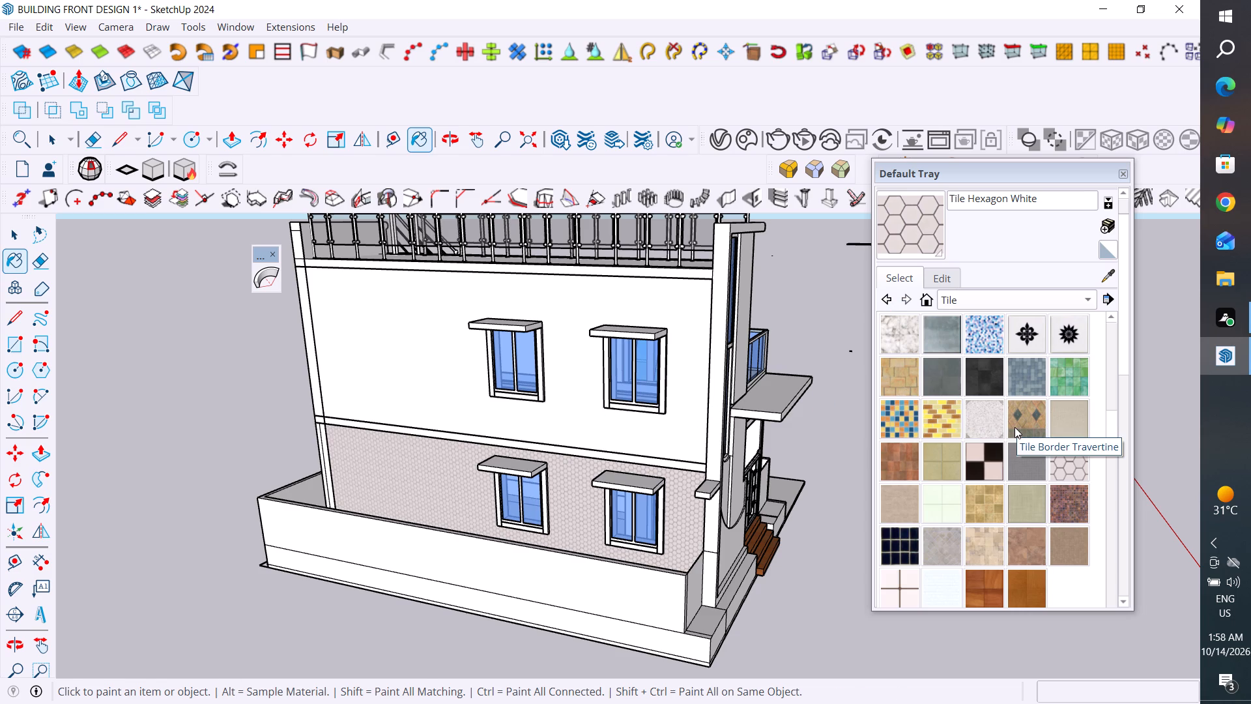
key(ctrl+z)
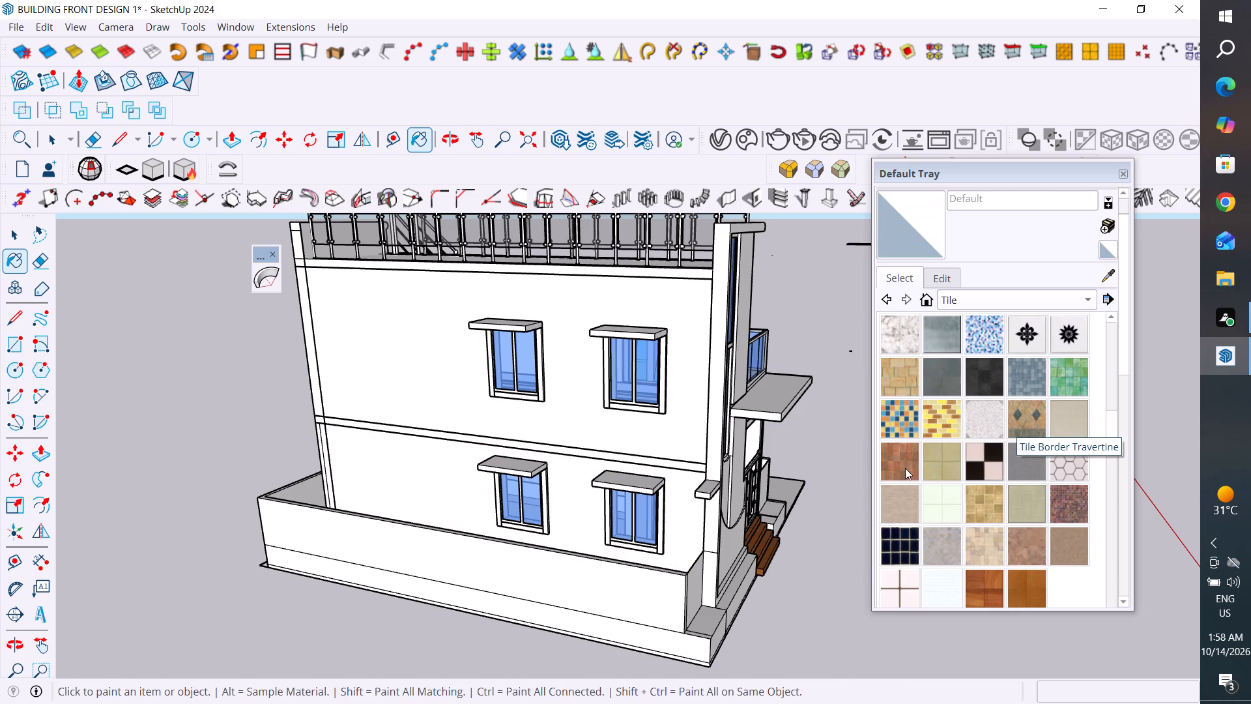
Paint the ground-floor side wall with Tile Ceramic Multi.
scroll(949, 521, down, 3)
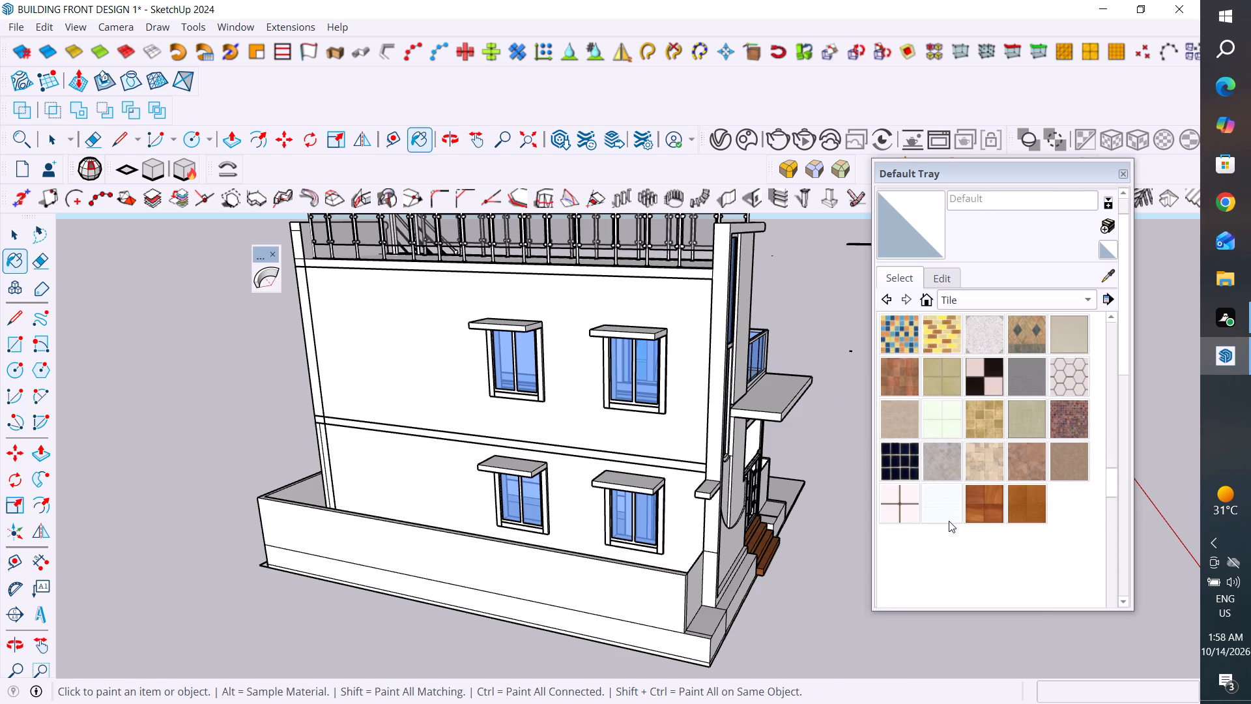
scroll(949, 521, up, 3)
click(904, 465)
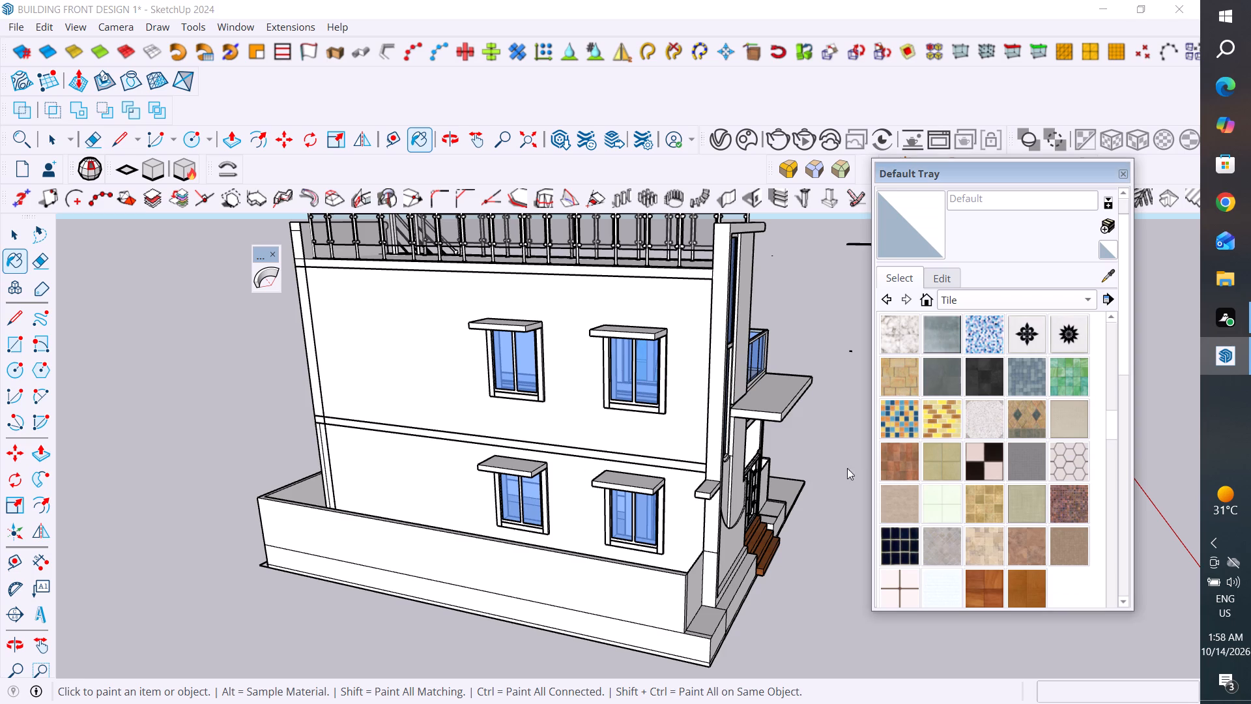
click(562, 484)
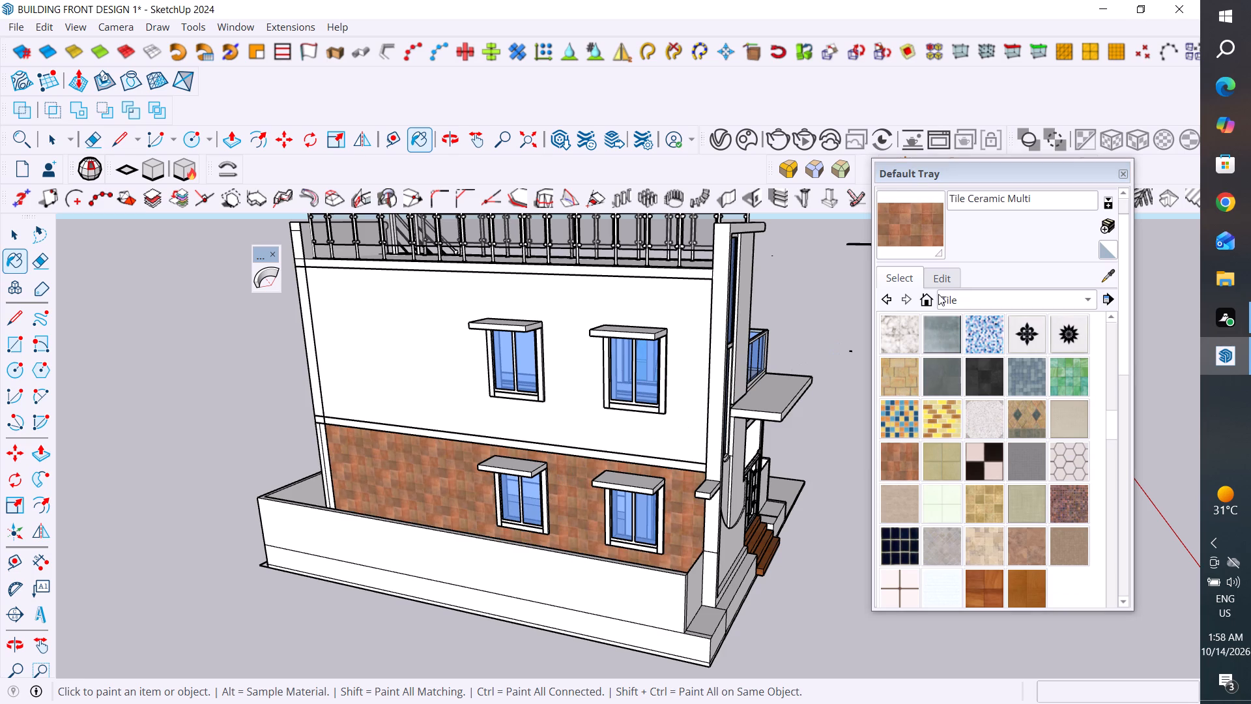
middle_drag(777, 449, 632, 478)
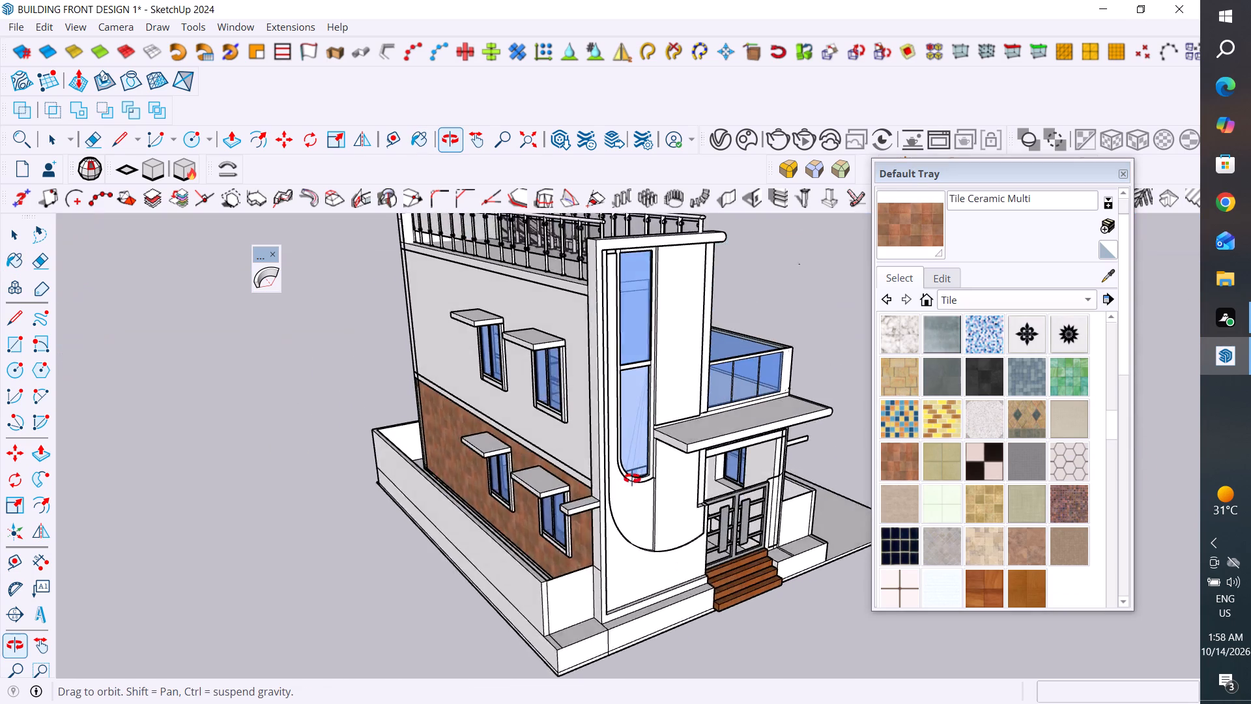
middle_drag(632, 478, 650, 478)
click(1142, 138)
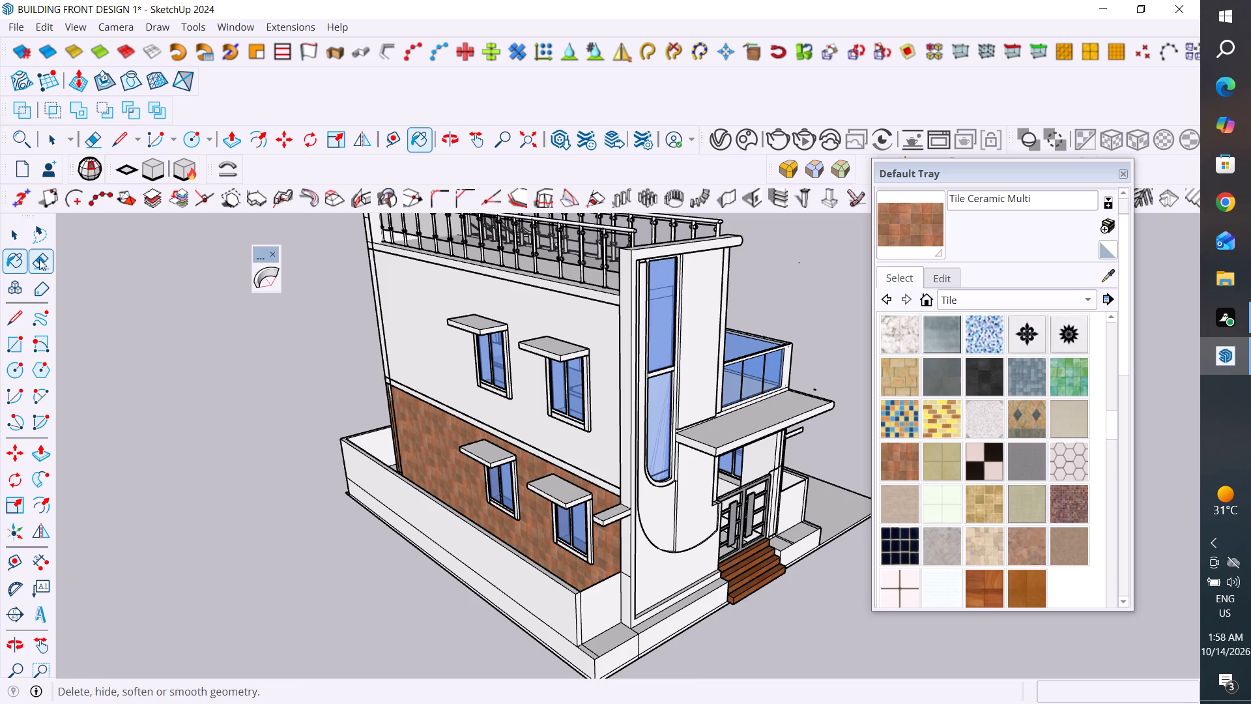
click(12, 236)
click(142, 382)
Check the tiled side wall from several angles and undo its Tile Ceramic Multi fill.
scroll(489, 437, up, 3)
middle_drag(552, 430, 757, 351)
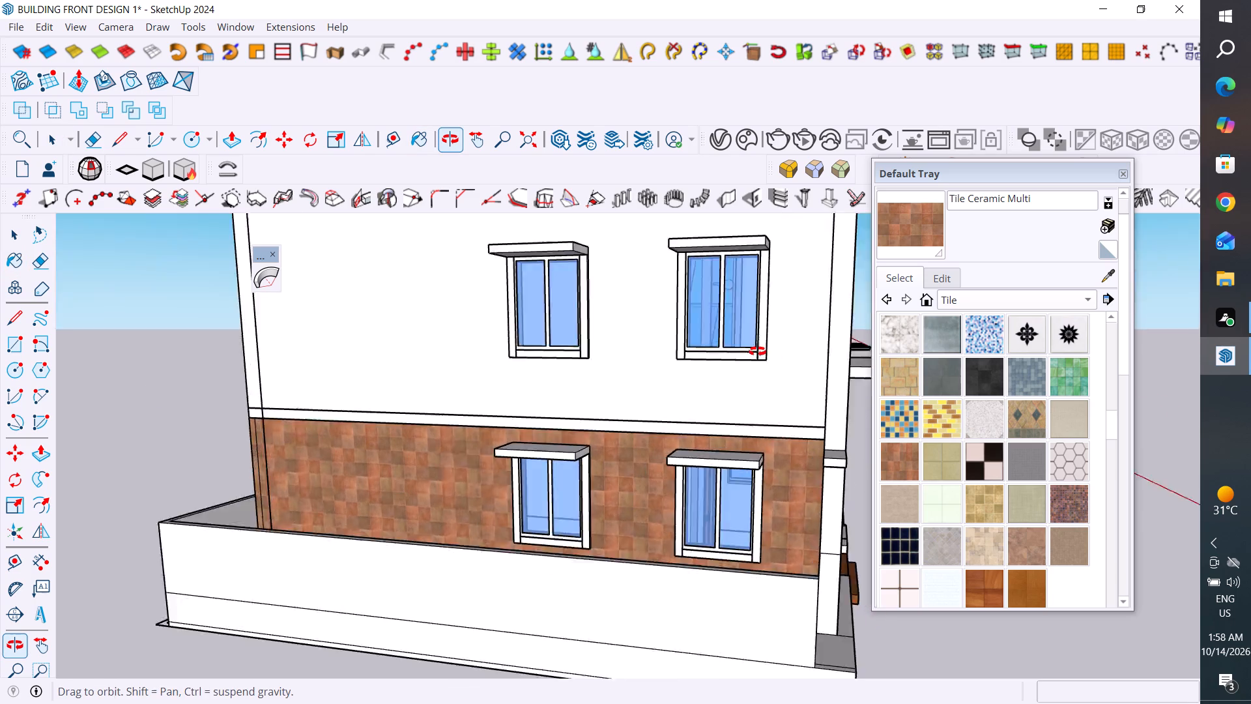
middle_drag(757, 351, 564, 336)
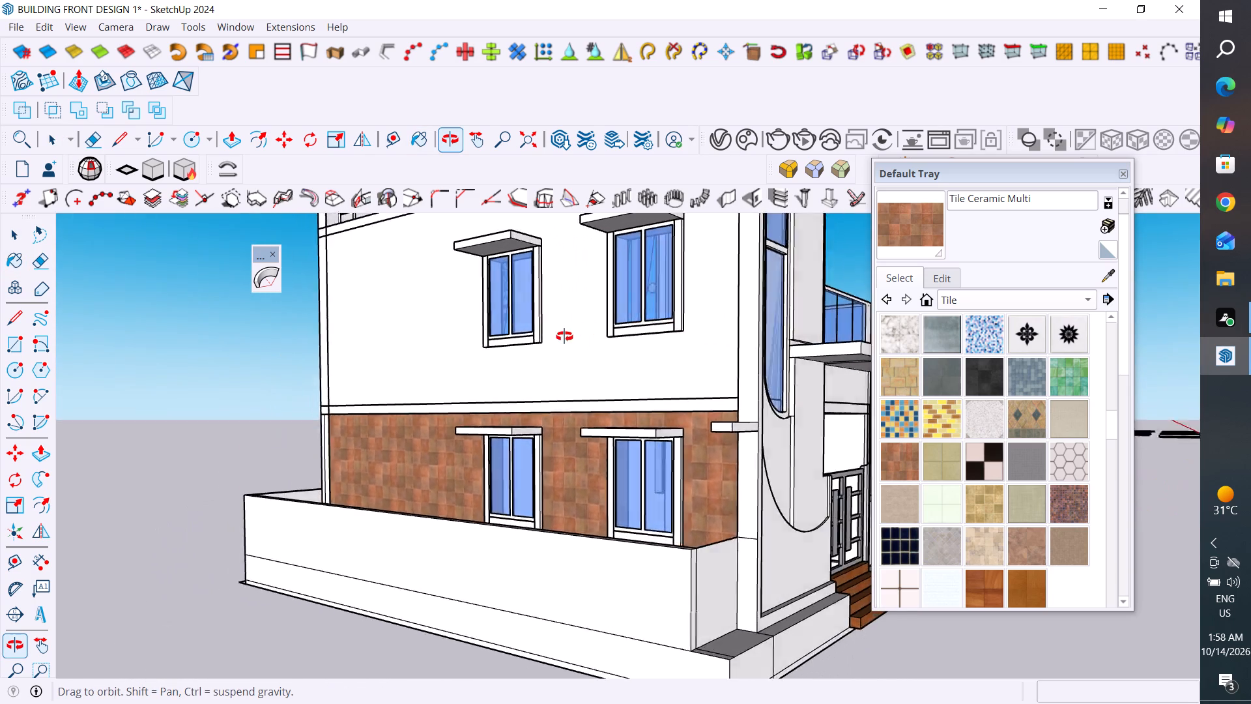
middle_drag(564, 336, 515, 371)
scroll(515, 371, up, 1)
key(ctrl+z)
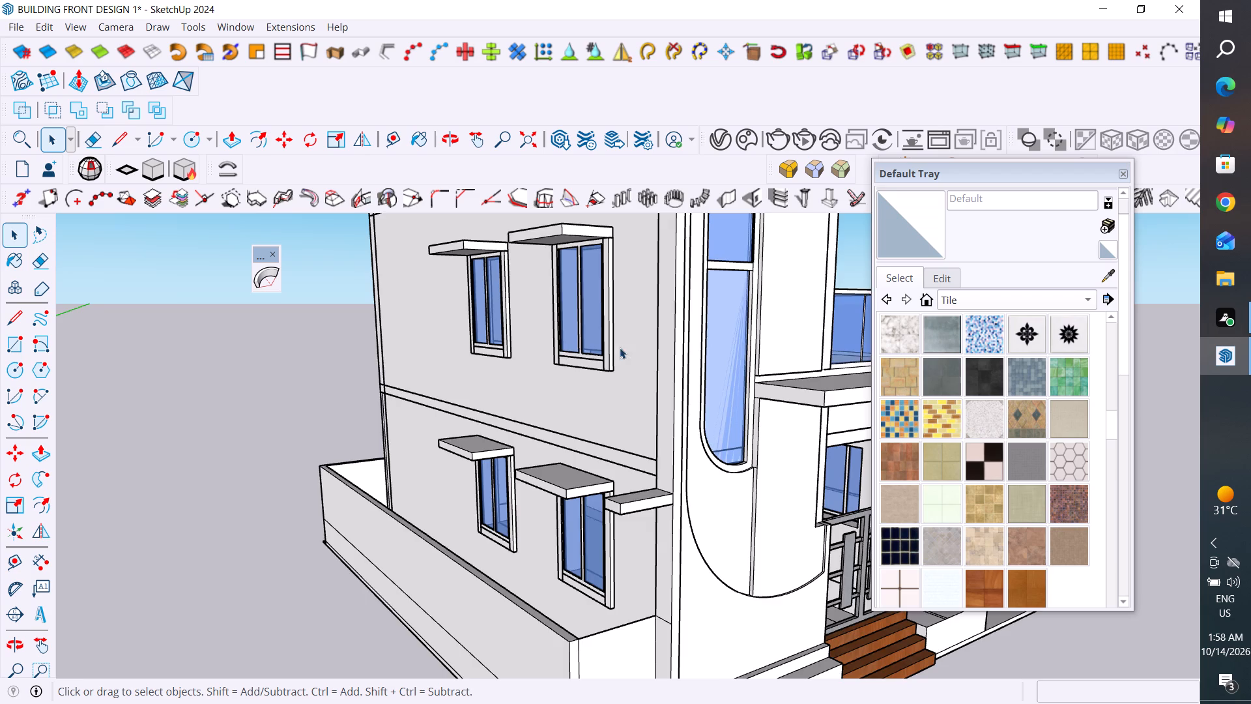
Paint the front wall face below the curved edge with Tile Ceramic Multi and apply V-Ray's cubic projection fitted to its bounding box.
scroll(596, 333, down, 4)
click(687, 532)
click(910, 465)
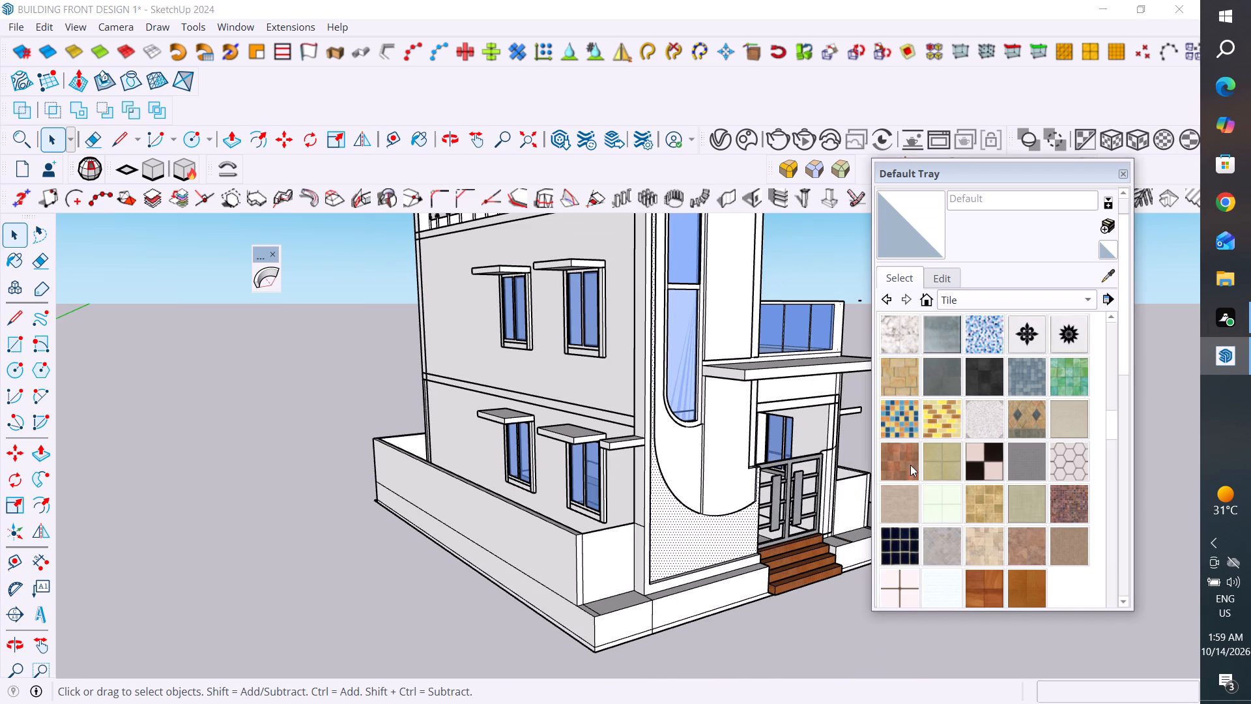
click(679, 526)
middle_drag(710, 535, 620, 516)
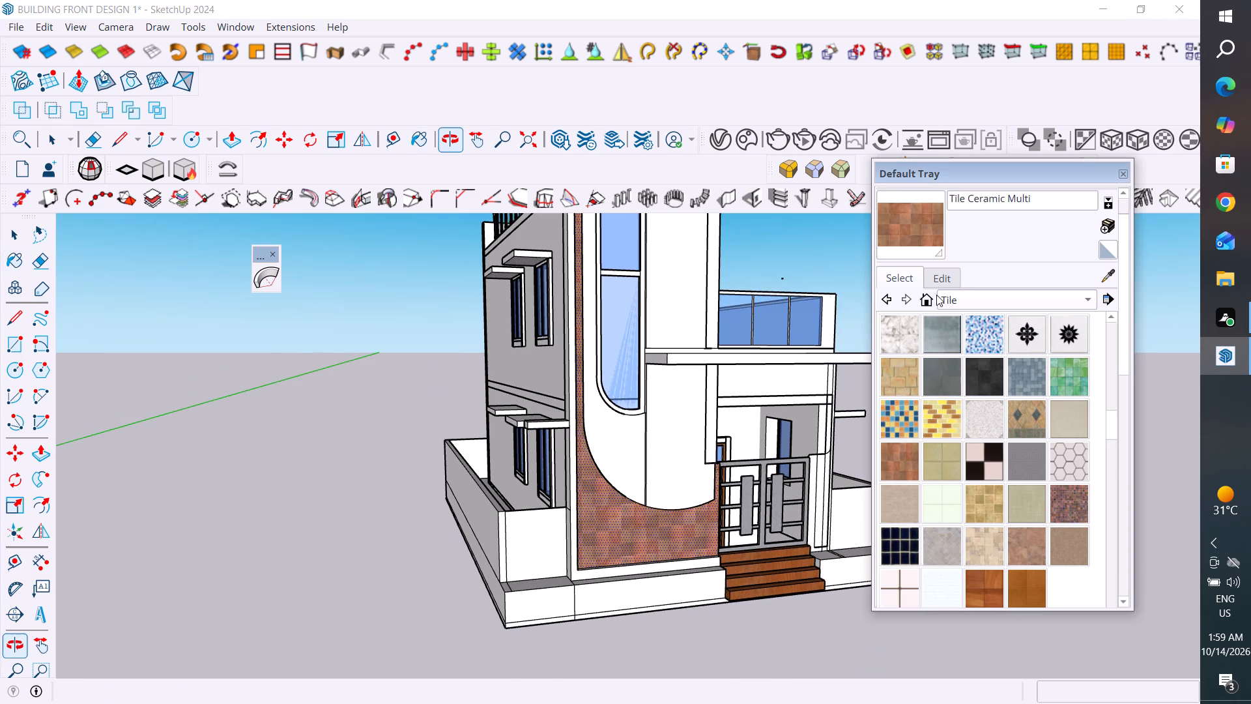
click(1134, 143)
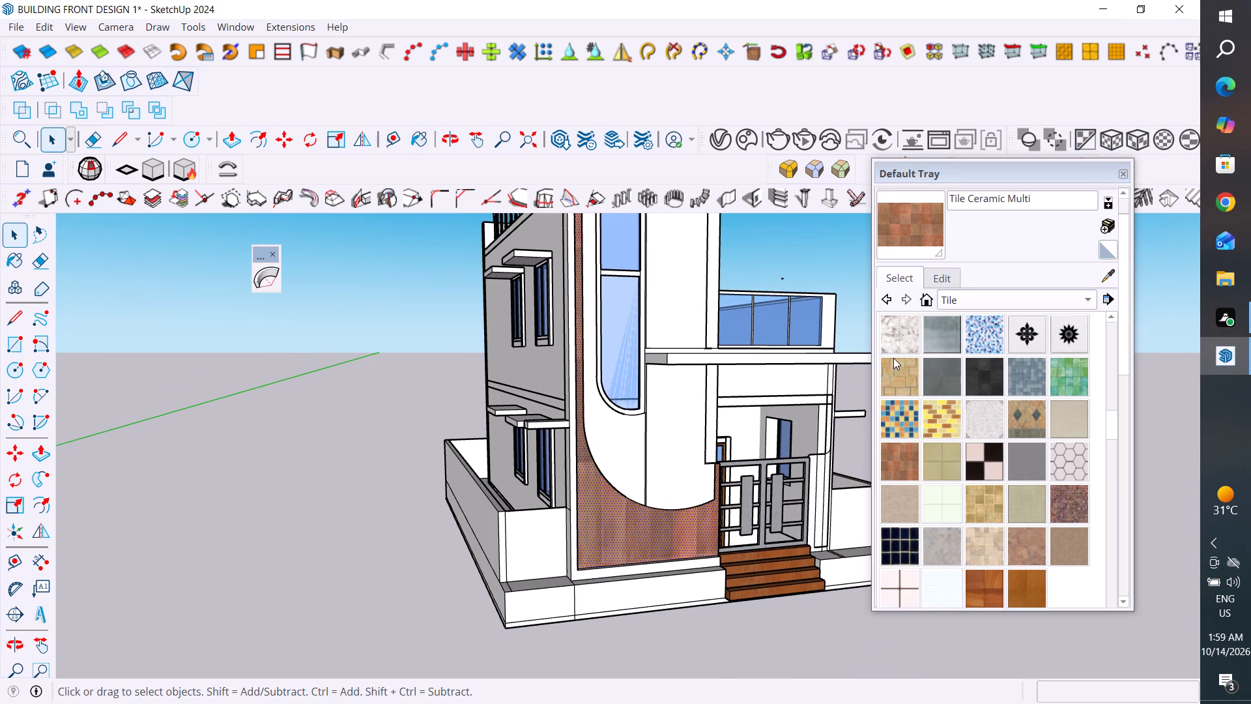
click(351, 574)
scroll(398, 566, down, 3)
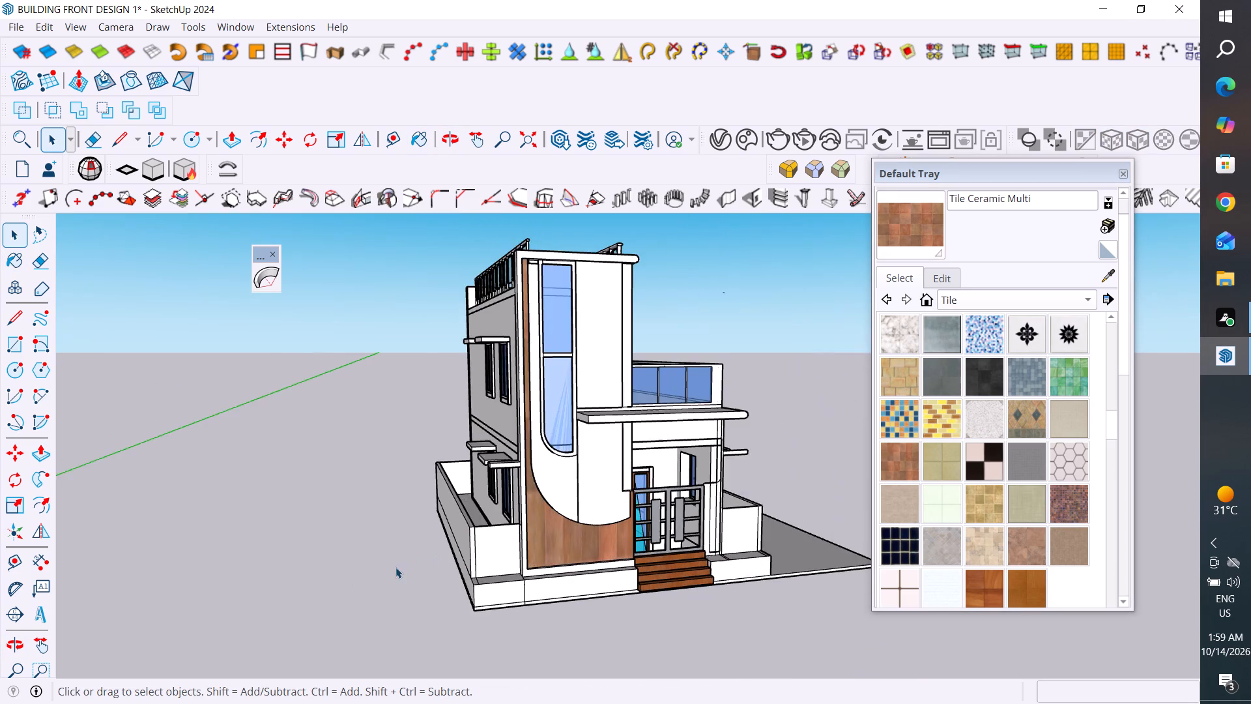
Paint the front tower wall beneath the canopy, beside the entrance gate, with Ornate Tile 02.
middle_drag(490, 556, 418, 613)
scroll(564, 550, up, 2)
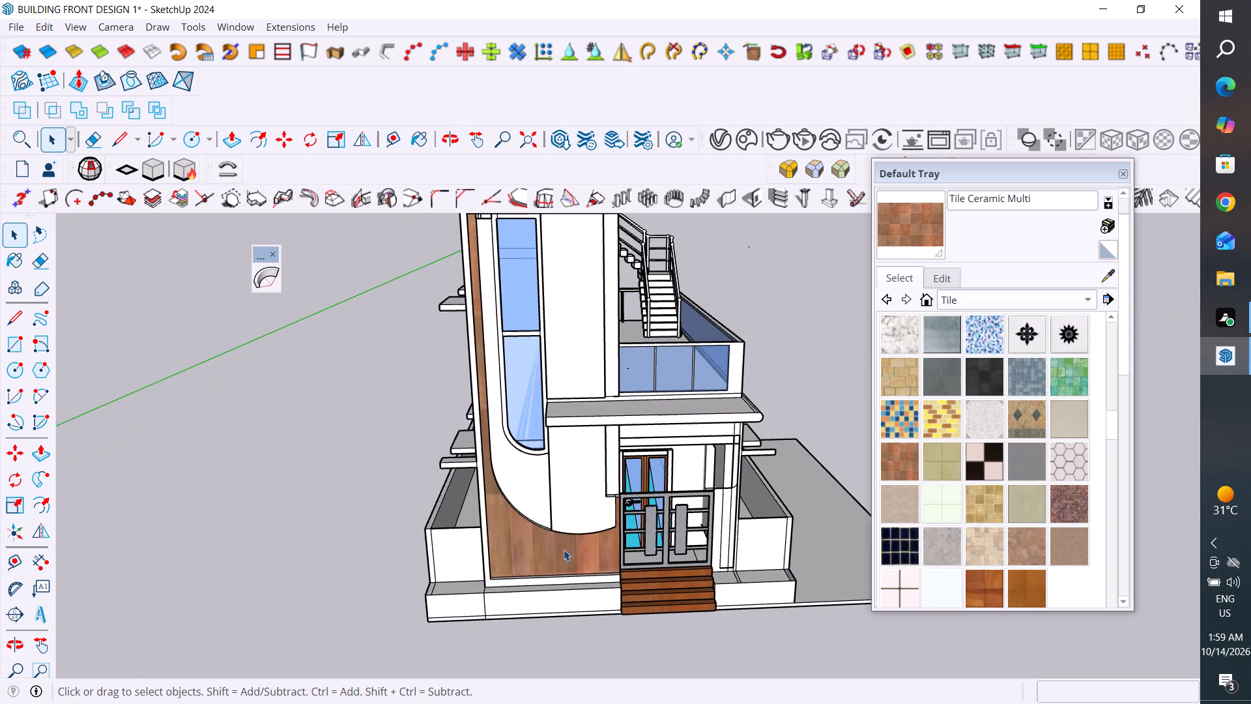
scroll(564, 550, up, 1)
scroll(950, 408, up, 1)
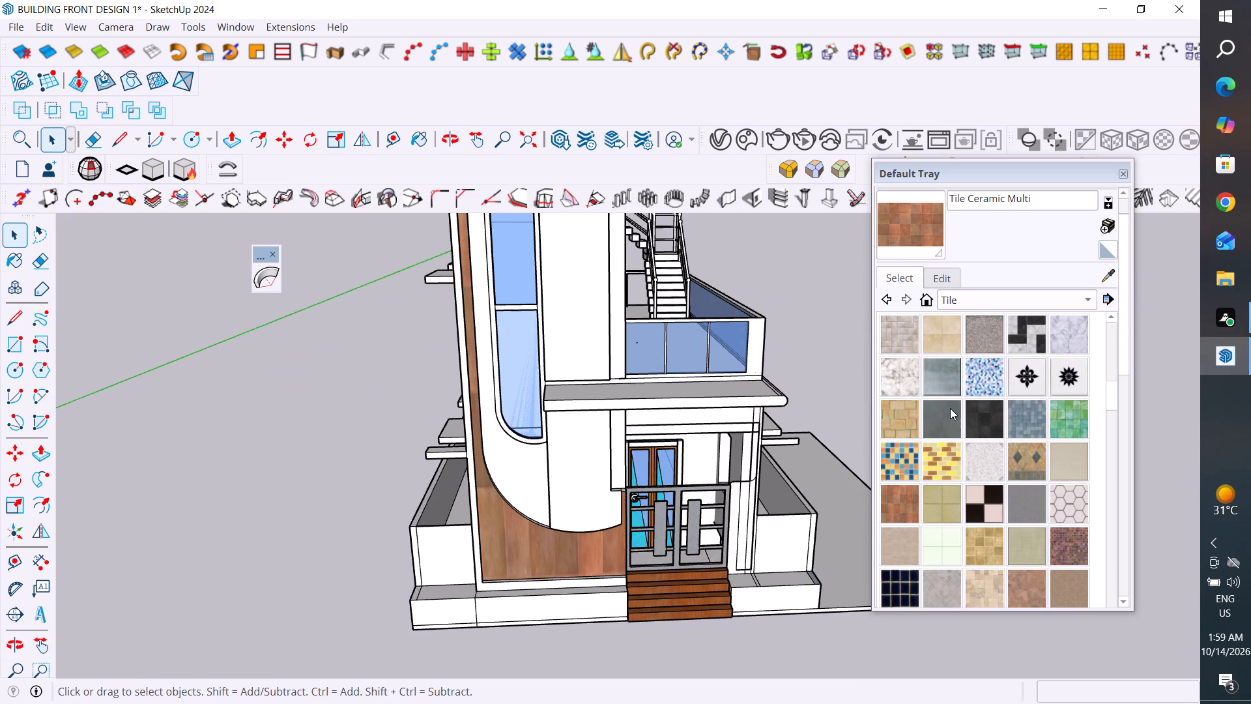
scroll(1001, 430, up, 1)
click(1063, 414)
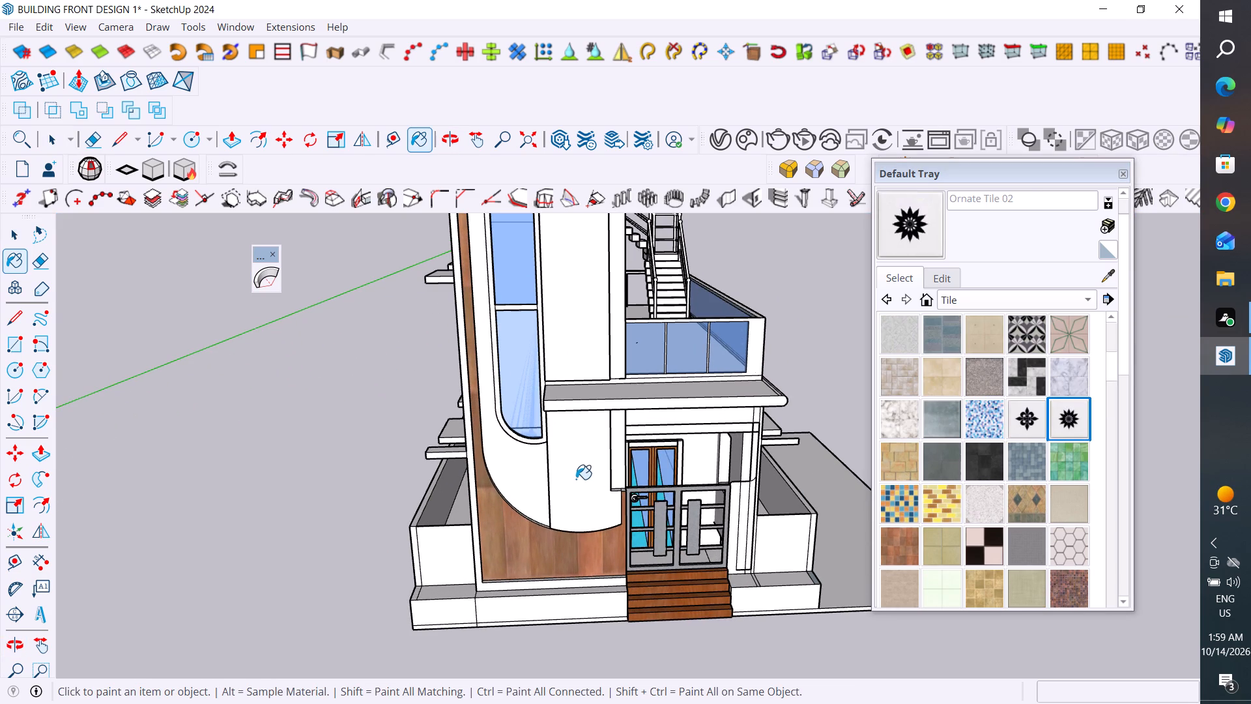
click(578, 481)
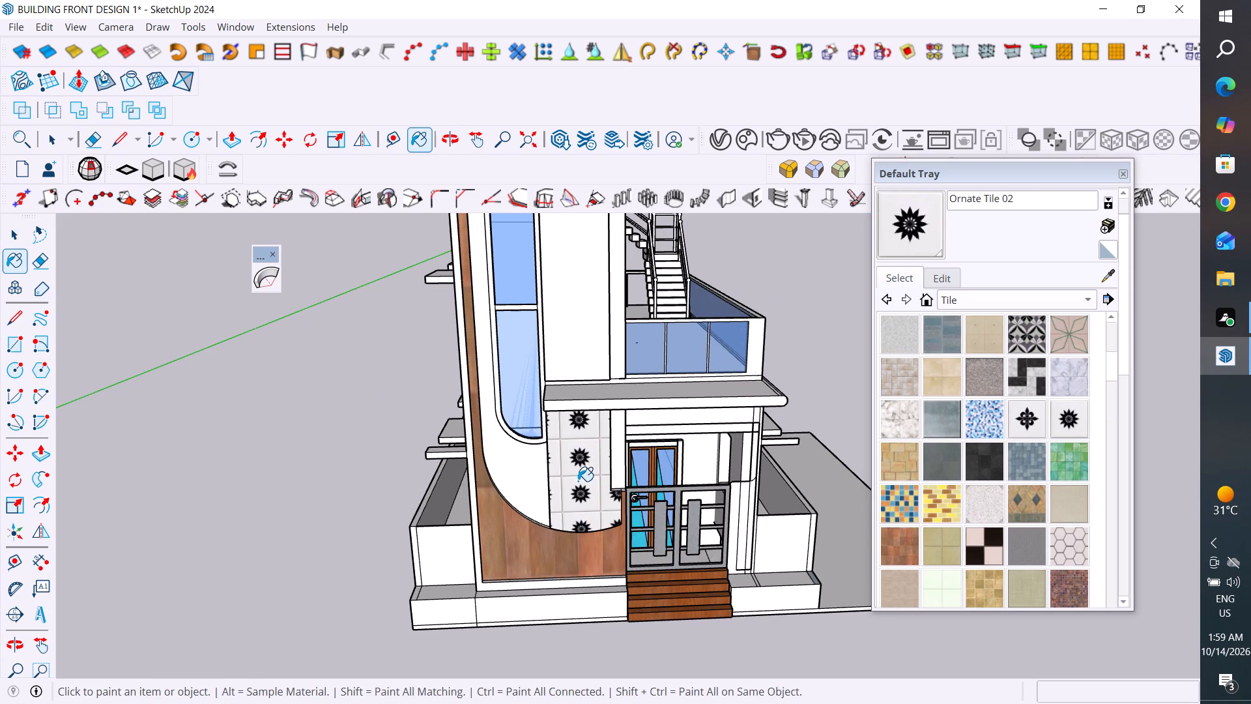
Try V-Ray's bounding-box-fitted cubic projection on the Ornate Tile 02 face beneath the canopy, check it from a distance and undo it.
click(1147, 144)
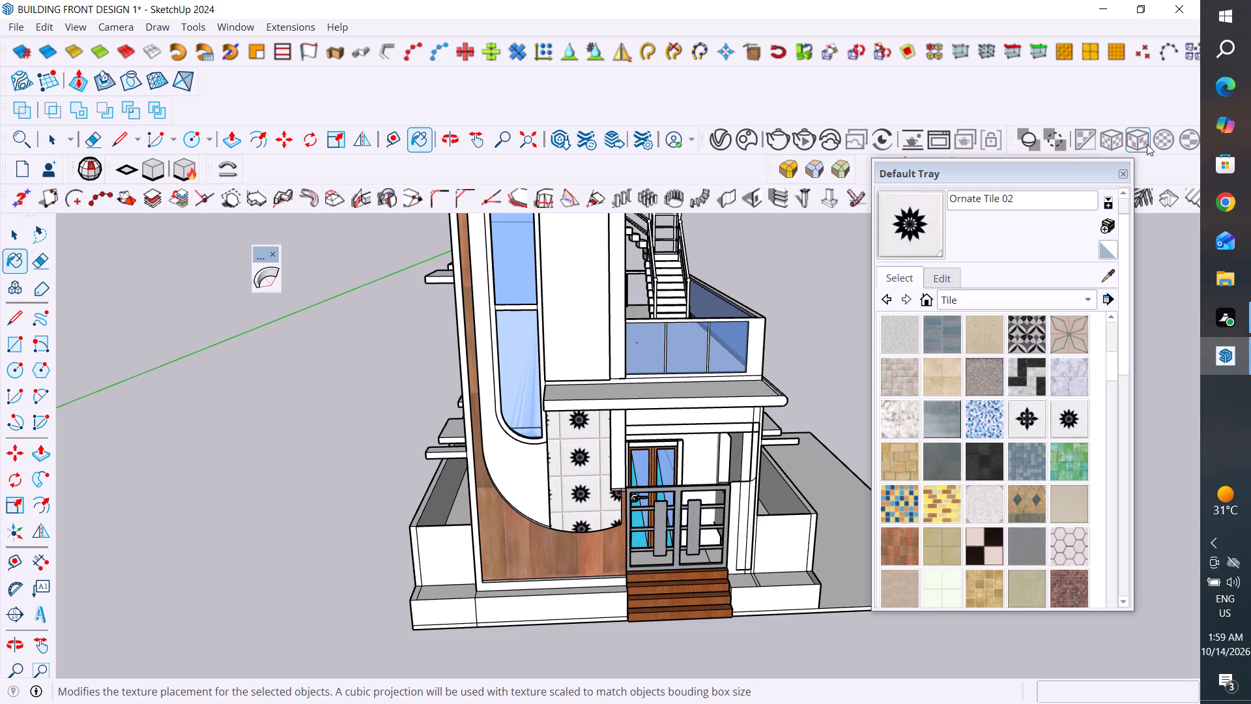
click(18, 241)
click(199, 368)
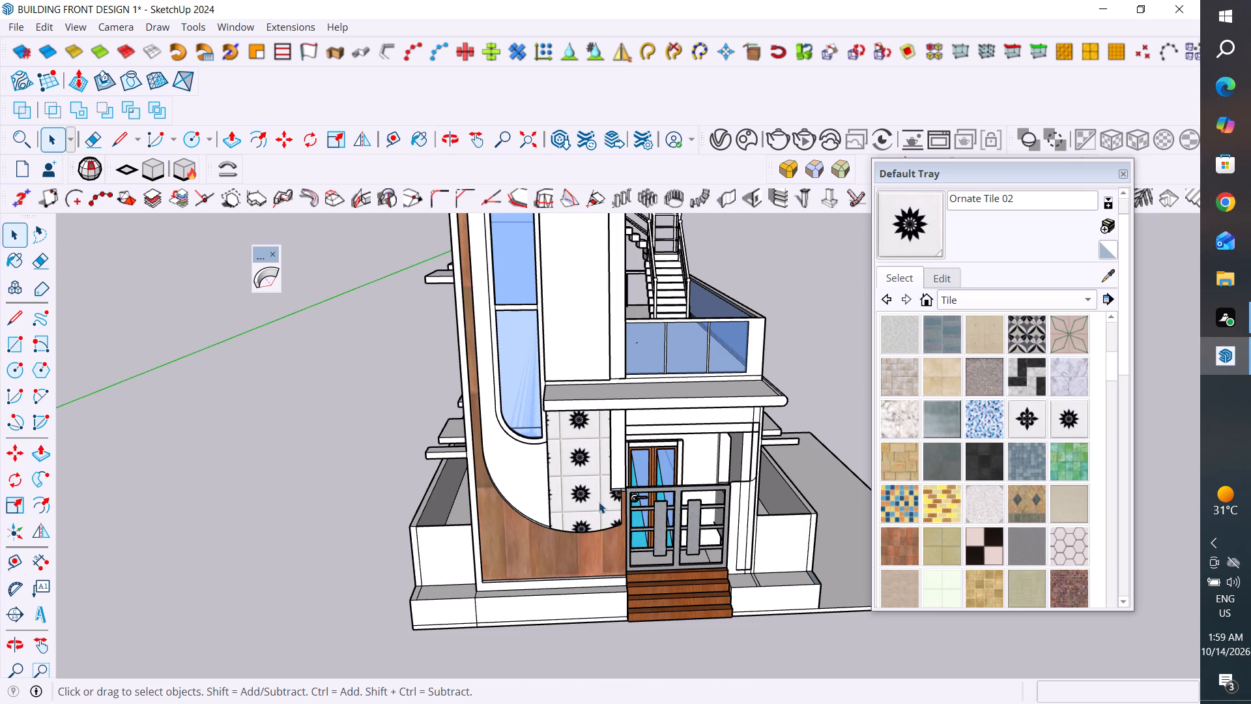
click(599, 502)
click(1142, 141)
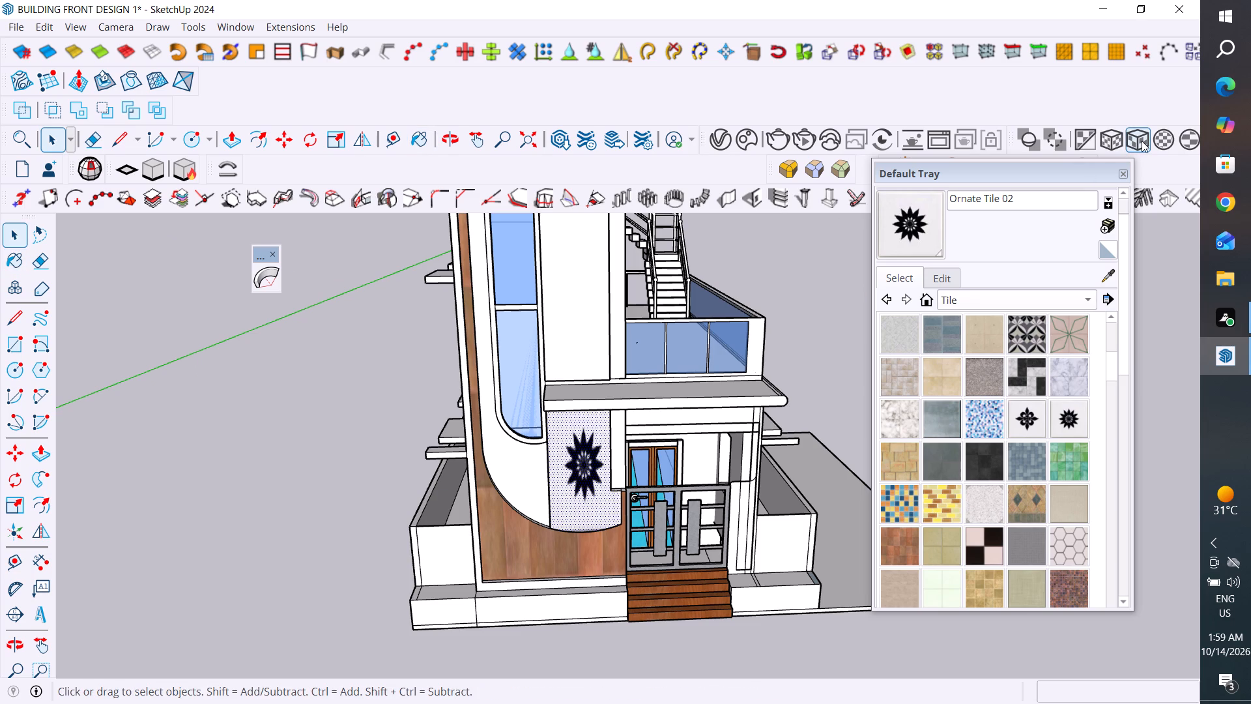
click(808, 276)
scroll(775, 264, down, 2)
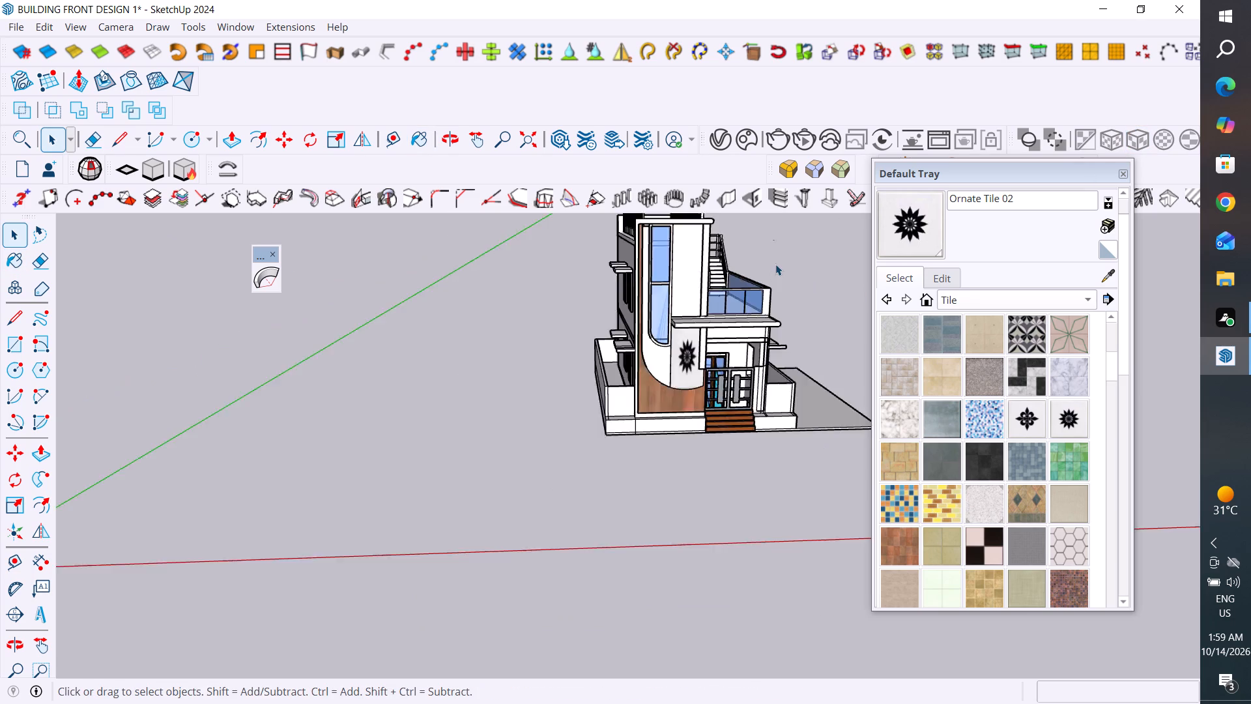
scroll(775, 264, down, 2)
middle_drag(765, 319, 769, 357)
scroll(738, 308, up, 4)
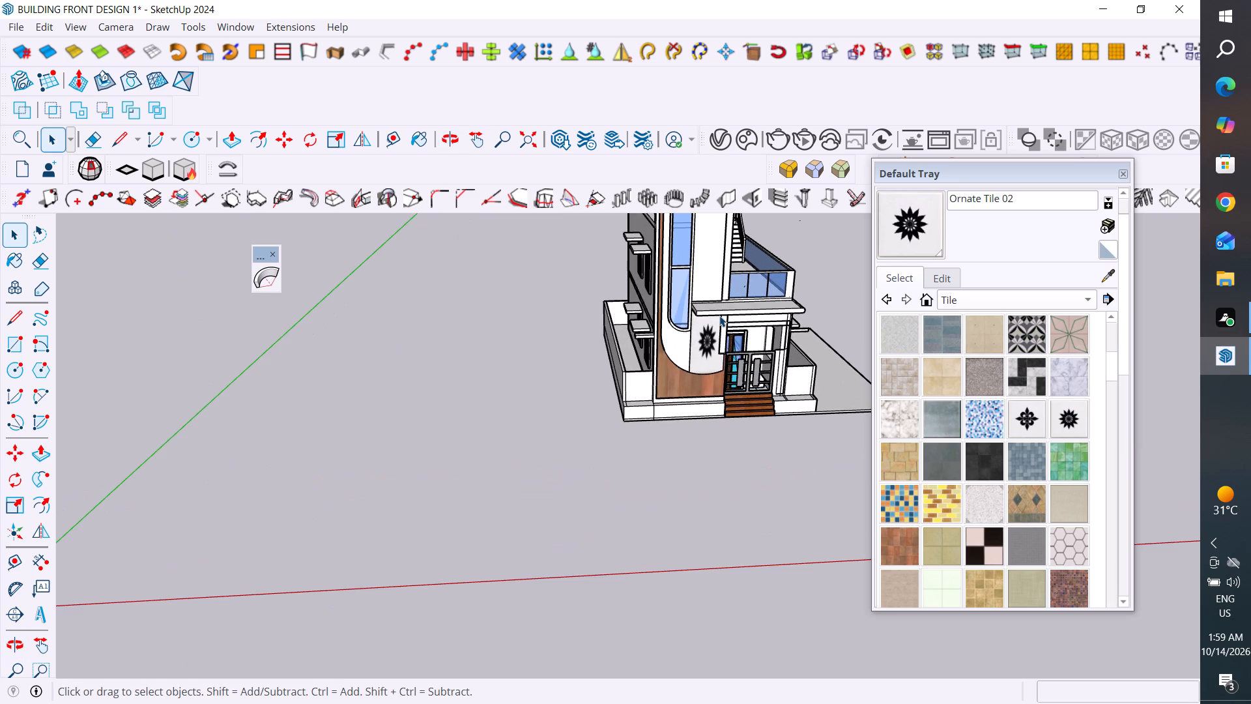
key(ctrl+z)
Paint the front tower wall above the canopy, beside the tall window, with Ornate Tile 02.
scroll(719, 354, up, 2)
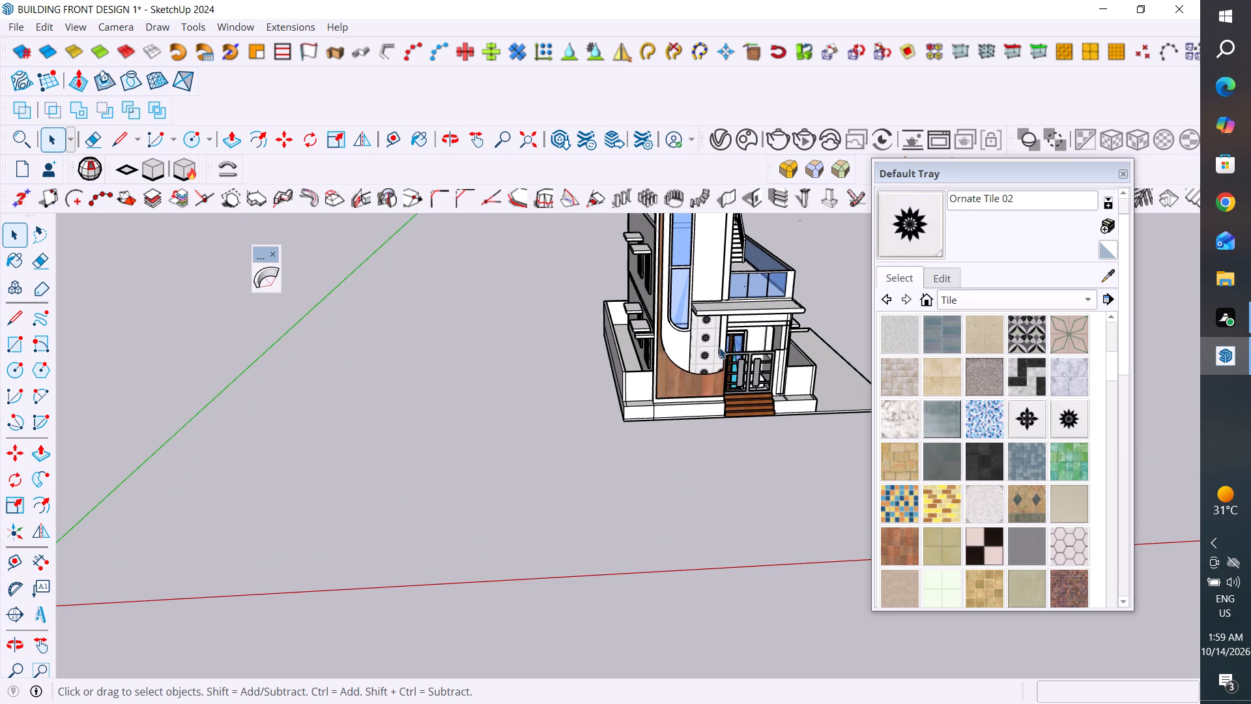
scroll(719, 347, up, 2)
middle_drag(712, 317, 592, 323)
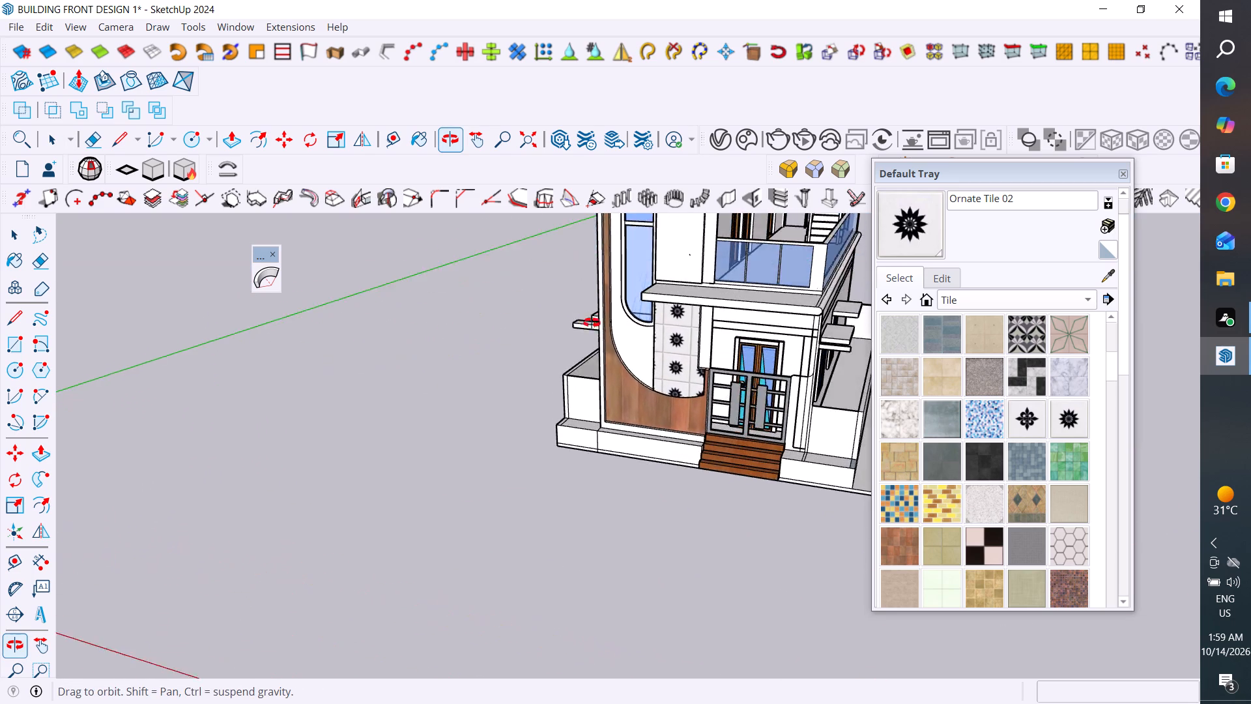
middle_drag(592, 323, 611, 335)
scroll(652, 439, down, 6)
click(669, 317)
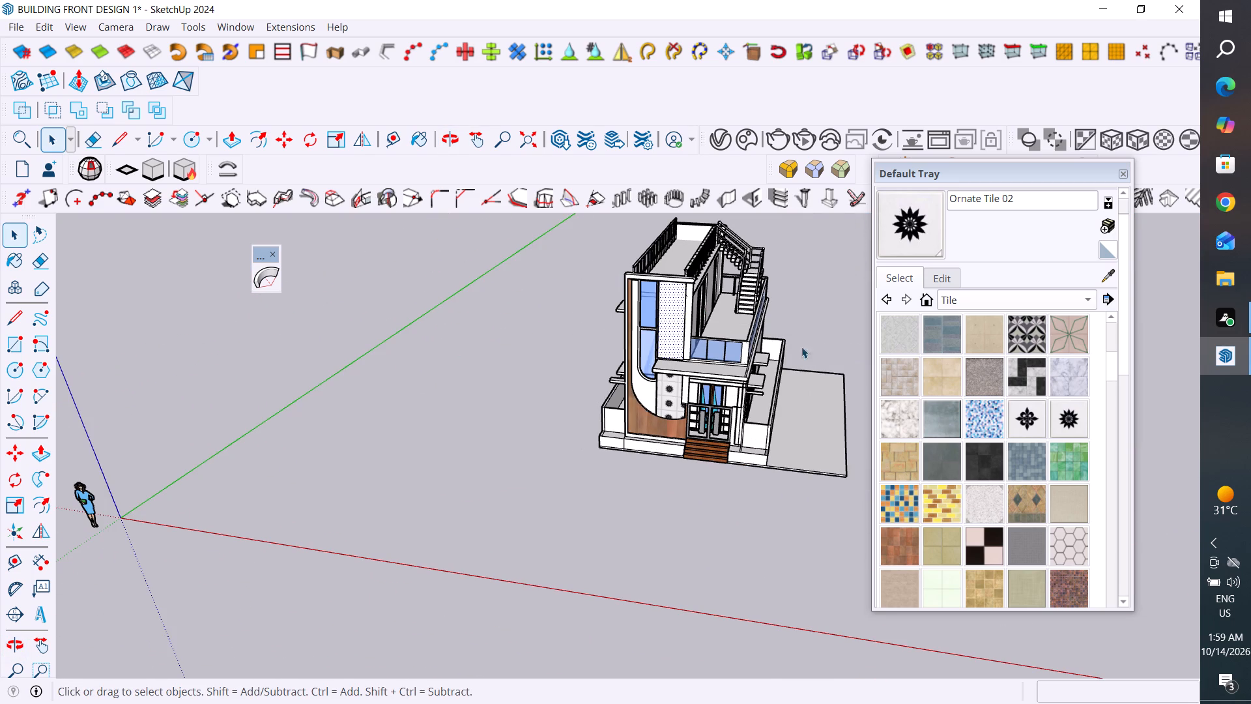
click(1074, 426)
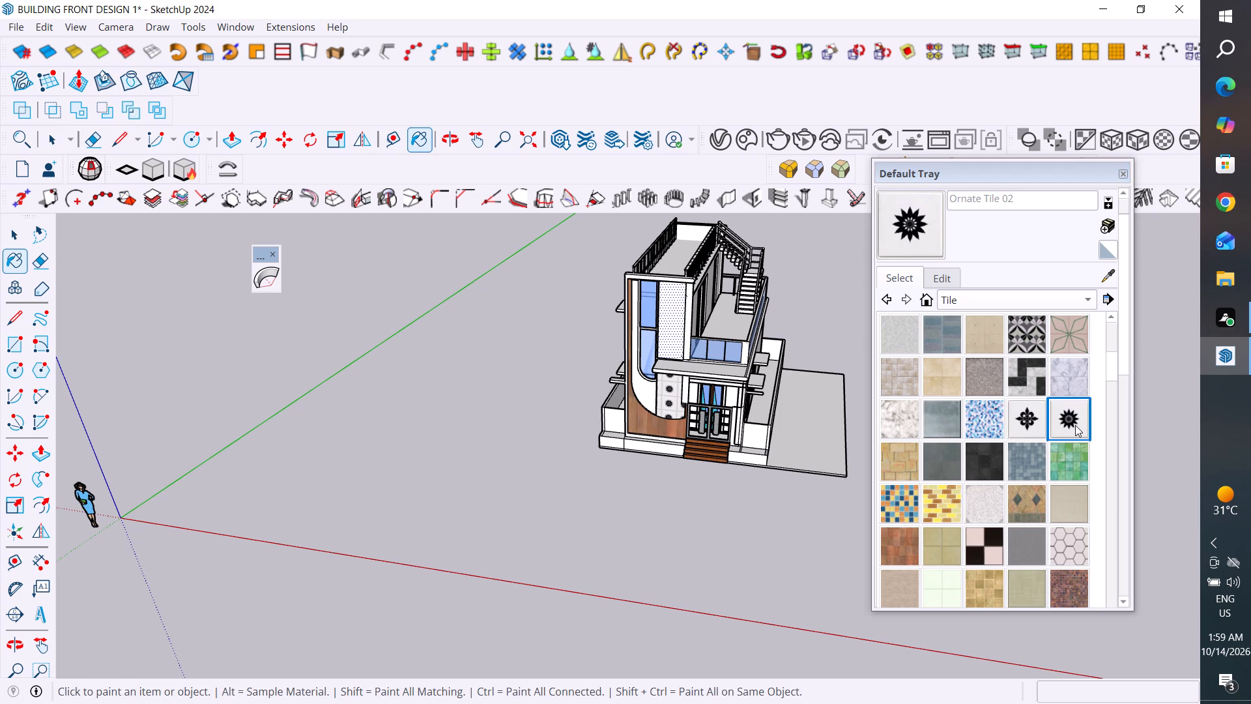
click(1075, 425)
click(673, 331)
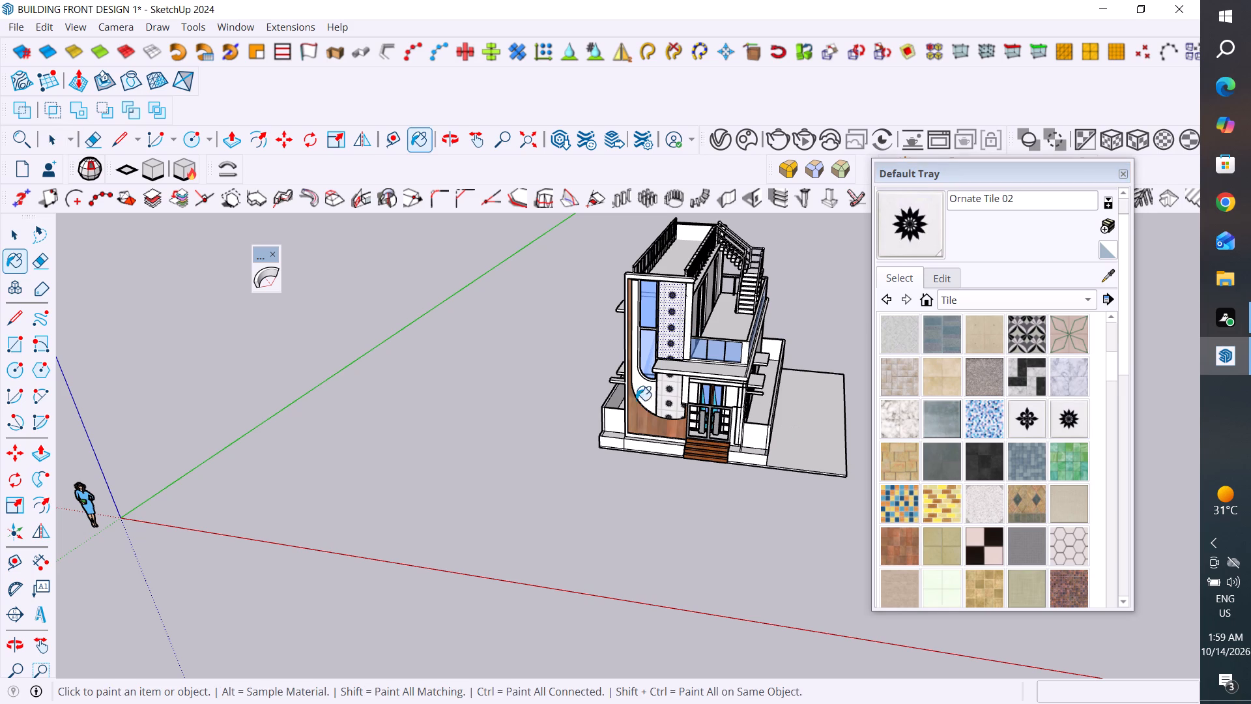
click(20, 228)
click(276, 411)
Paint the curved front wall face surrounding the tall window with Encaustic Tile Circular 02 and check the facade.
scroll(642, 426, up, 2)
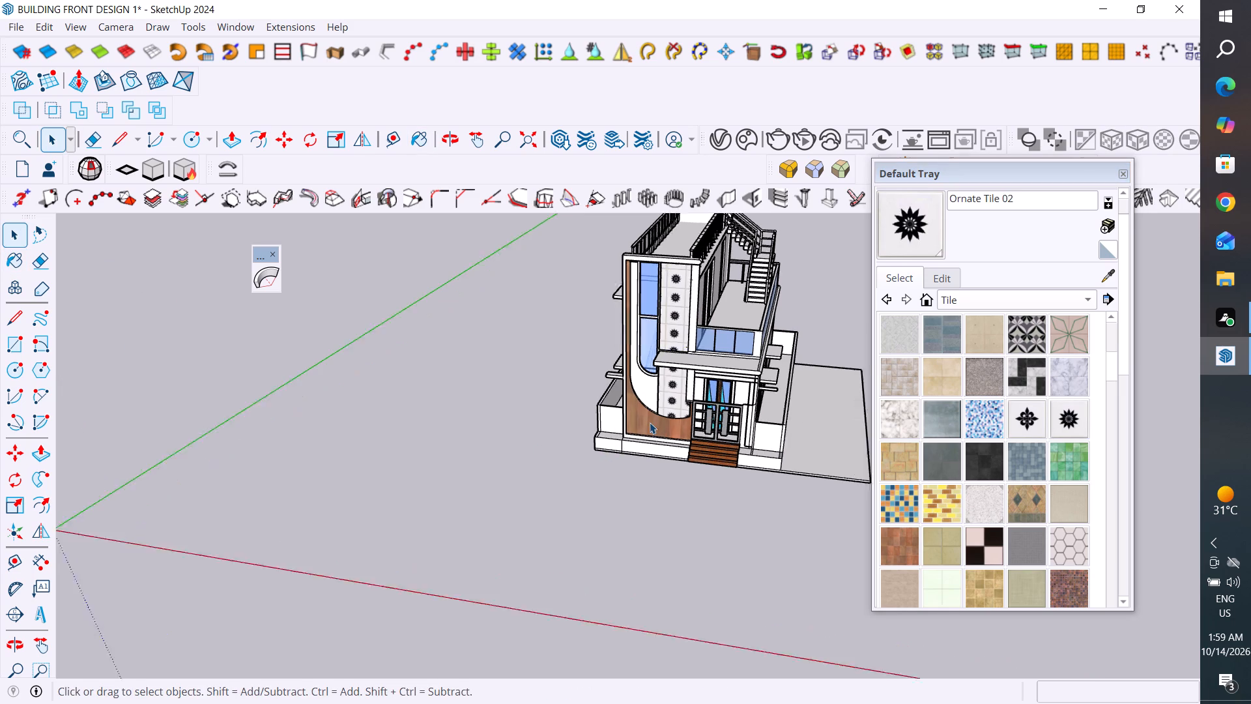
scroll(501, 425, down, 3)
middle_drag(597, 452, 556, 342)
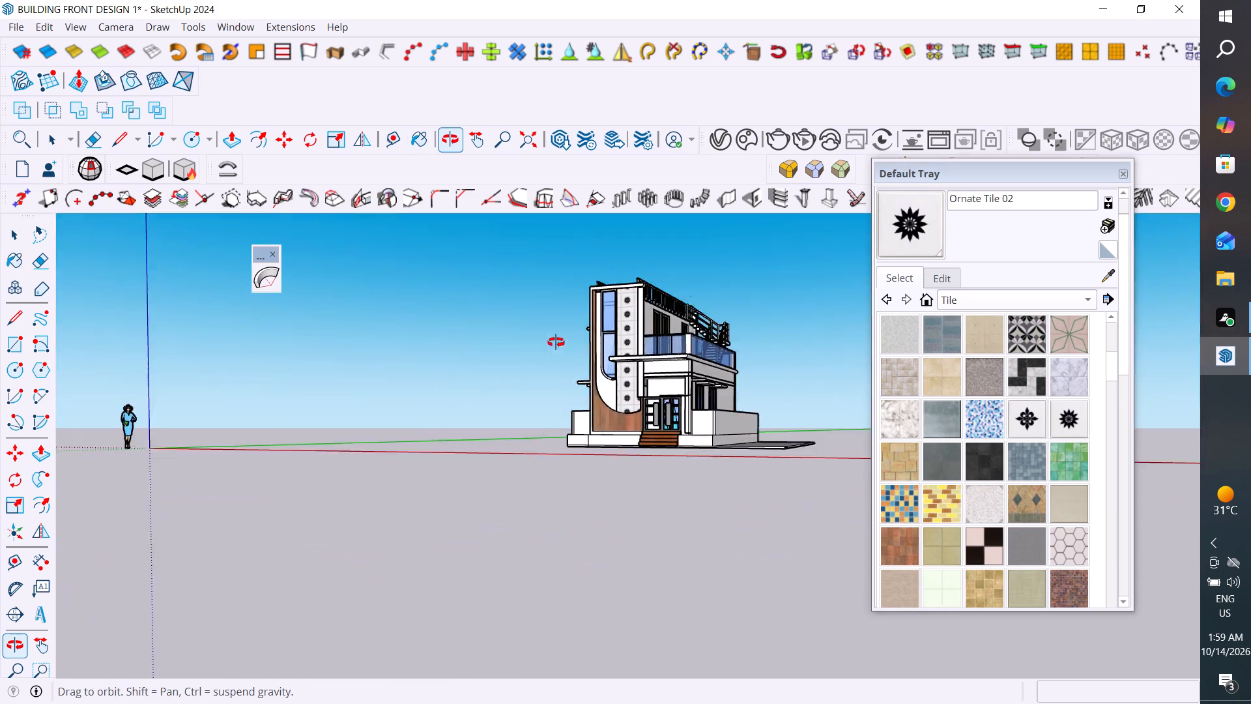
middle_drag(556, 342, 573, 404)
scroll(612, 362, up, 9)
click(605, 405)
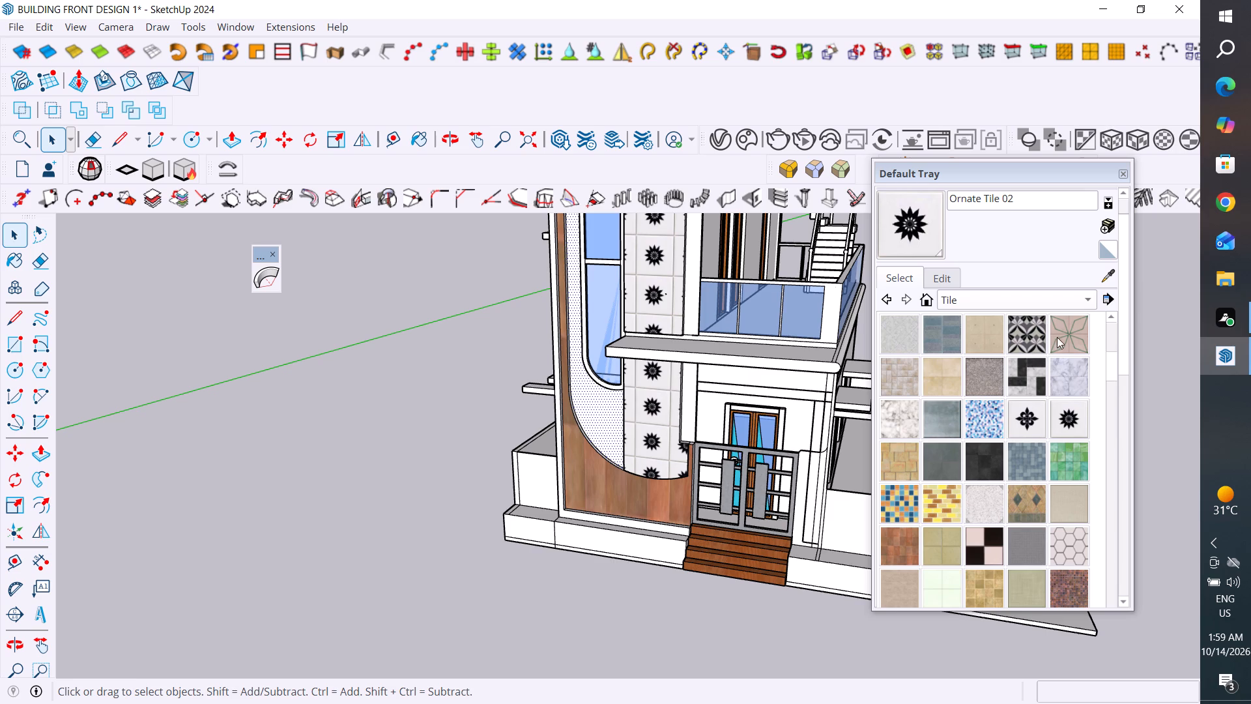
click(1068, 335)
click(602, 426)
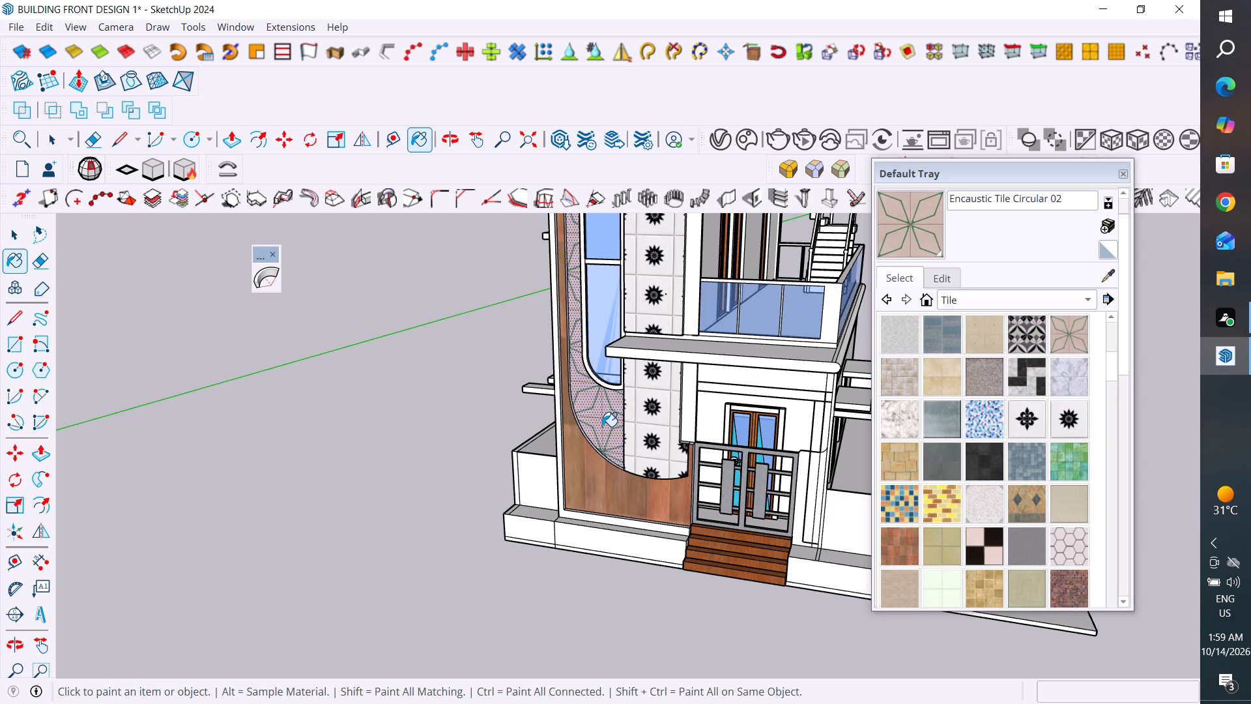
scroll(566, 575, down, 4)
middle_drag(611, 574, 666, 544)
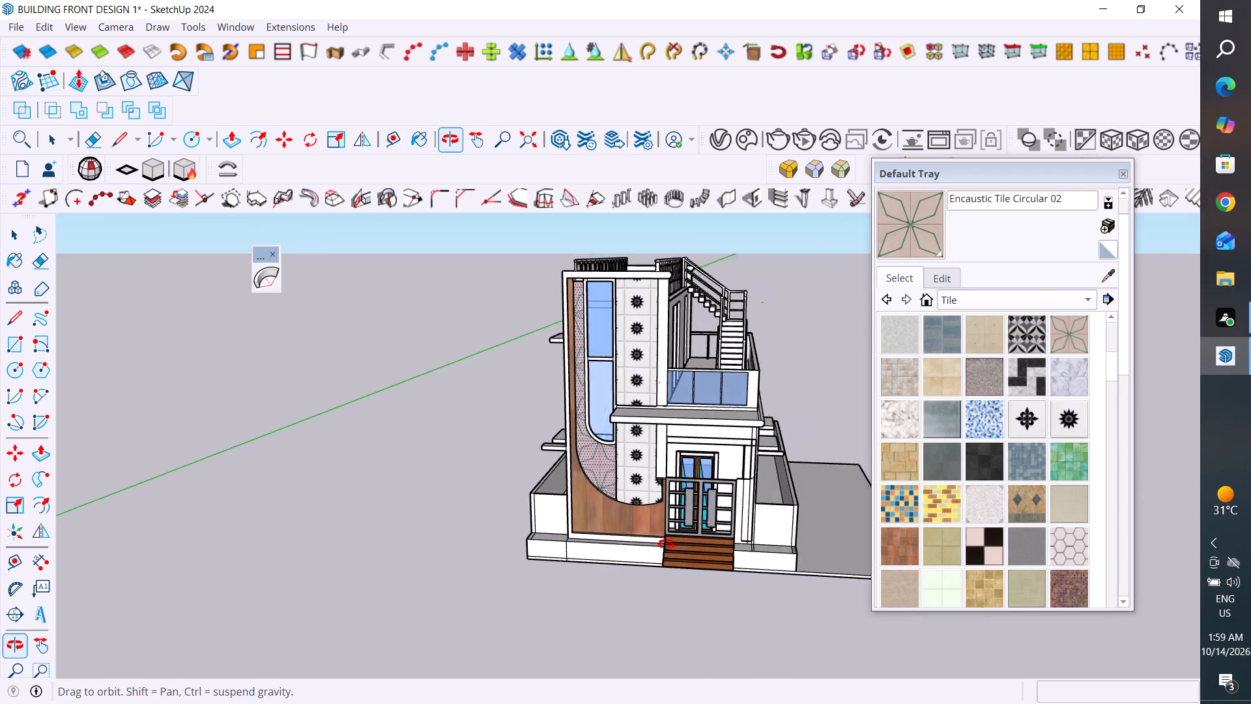
Examine the painted front facade from several angles and distances to judge how the tile materials look together.
middle_drag(666, 544, 672, 553)
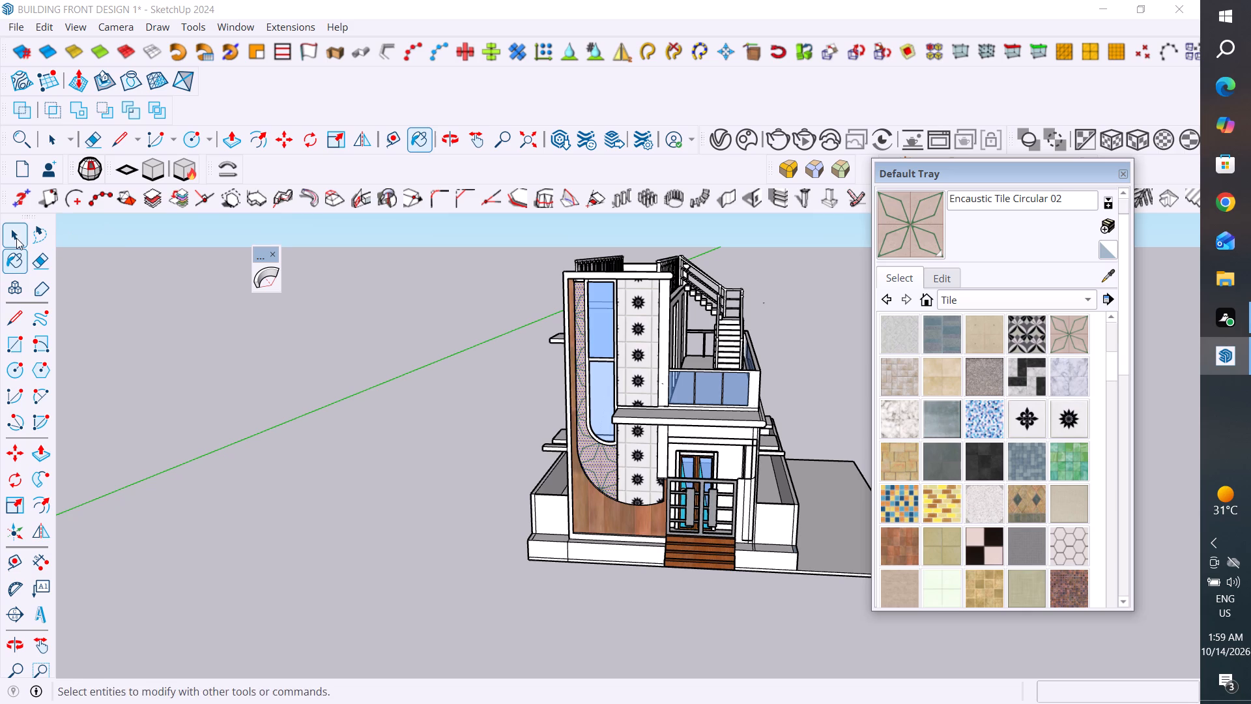
click(16, 238)
click(190, 341)
scroll(620, 501, up, 4)
scroll(639, 505, down, 2)
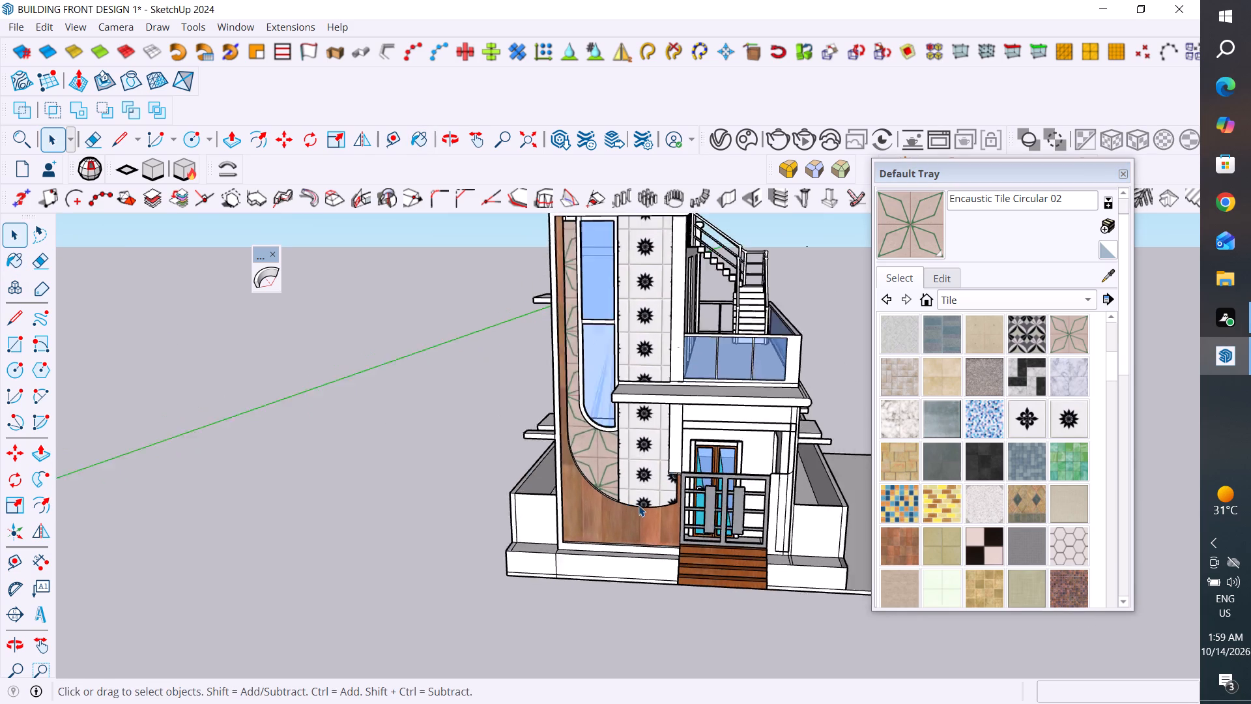
scroll(639, 505, down, 2)
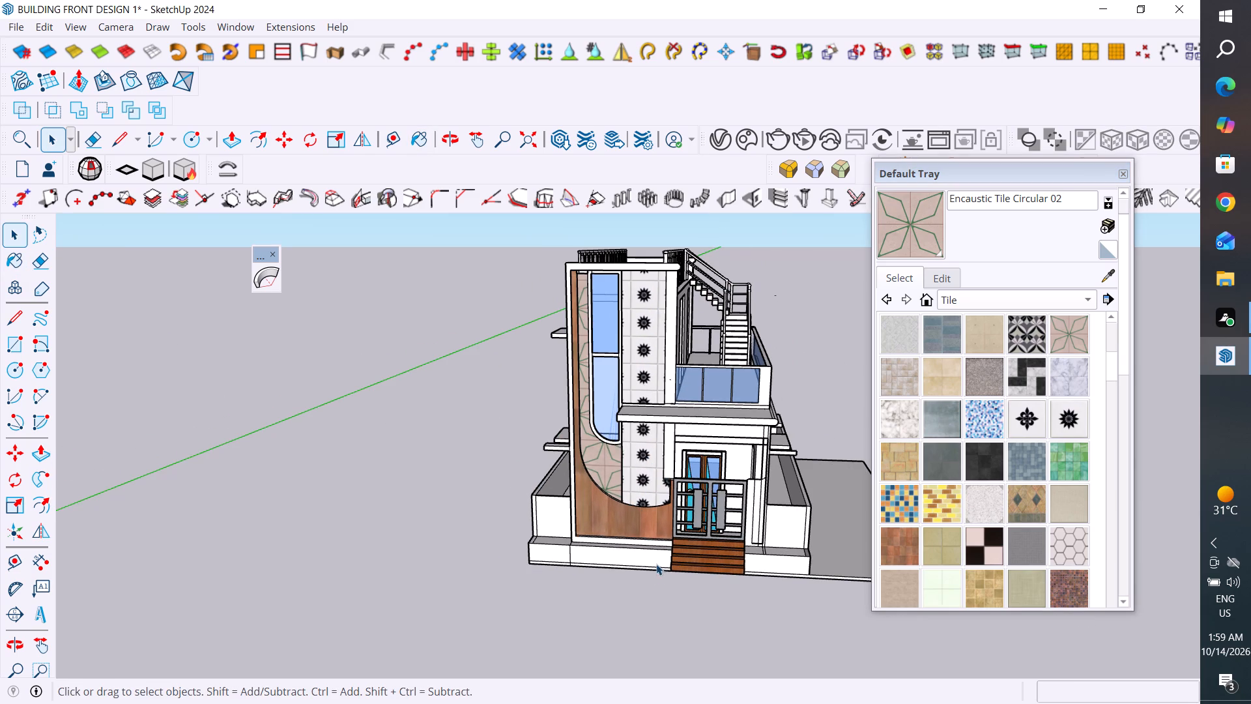
middle_drag(657, 576, 706, 529)
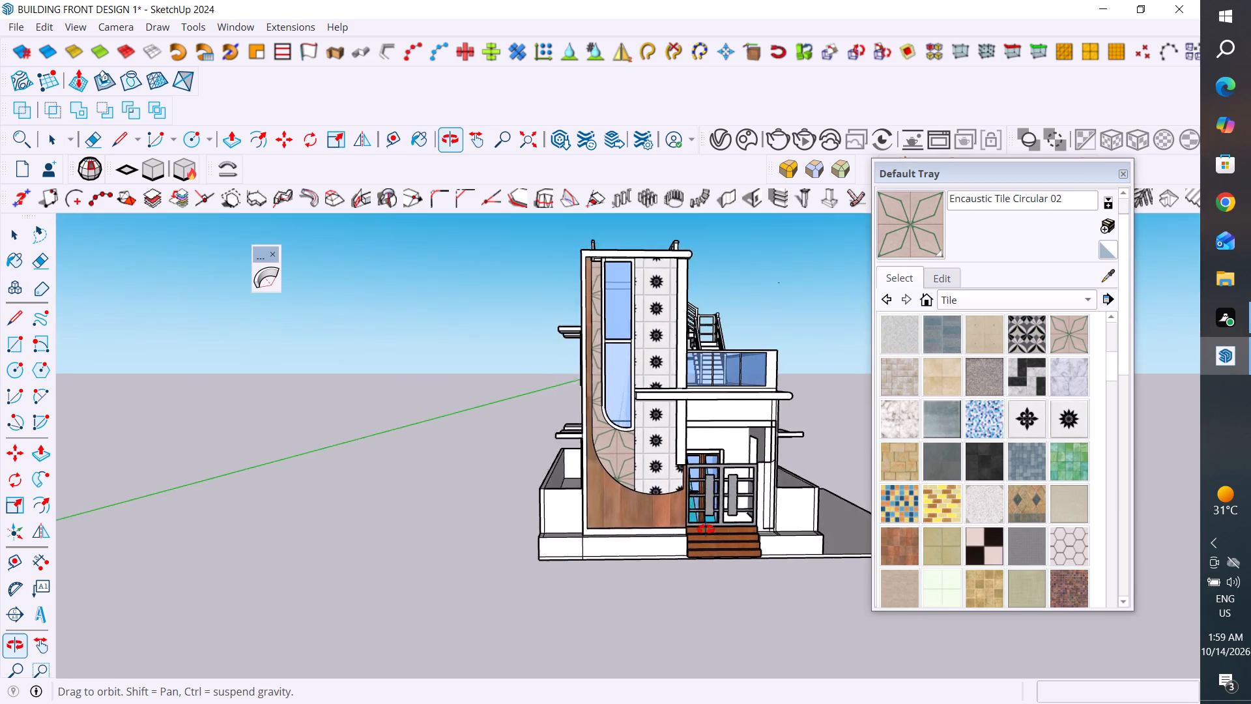
middle_drag(706, 529, 727, 543)
scroll(765, 289, up, 2)
scroll(766, 286, down, 2)
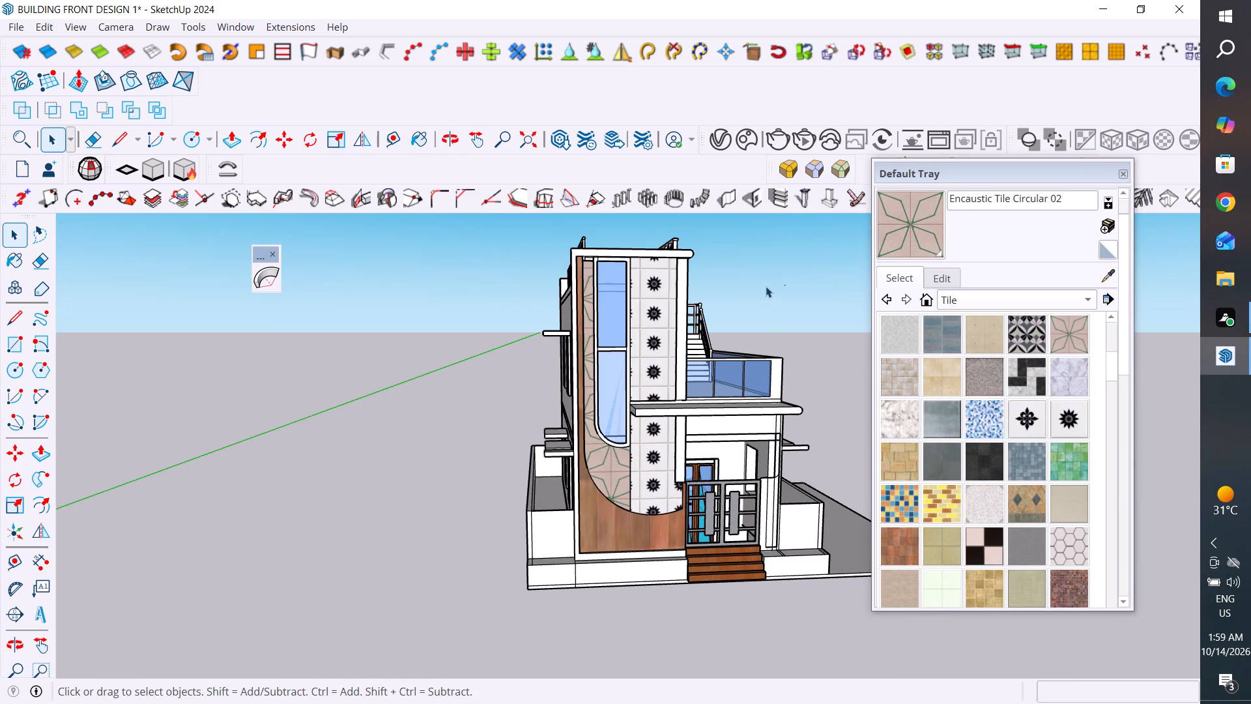
scroll(781, 359, up, 1)
middle_drag(802, 401, 764, 410)
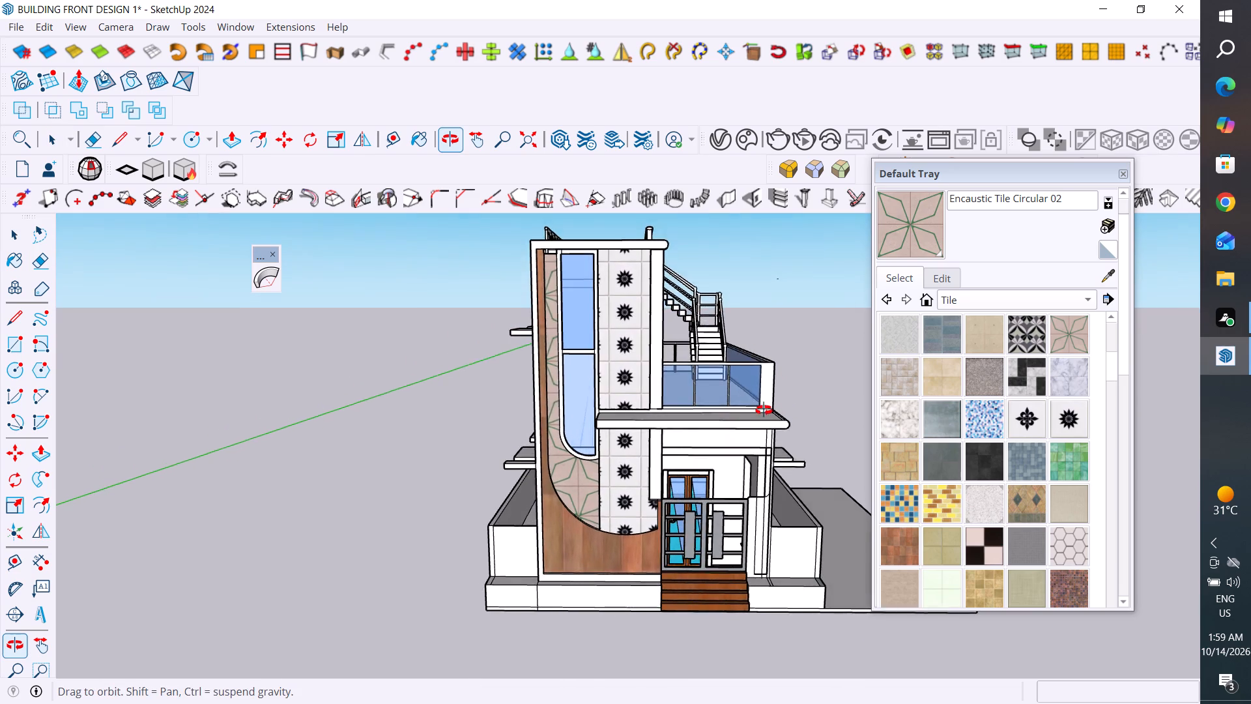
middle_drag(764, 410, 768, 403)
scroll(633, 437, up, 1)
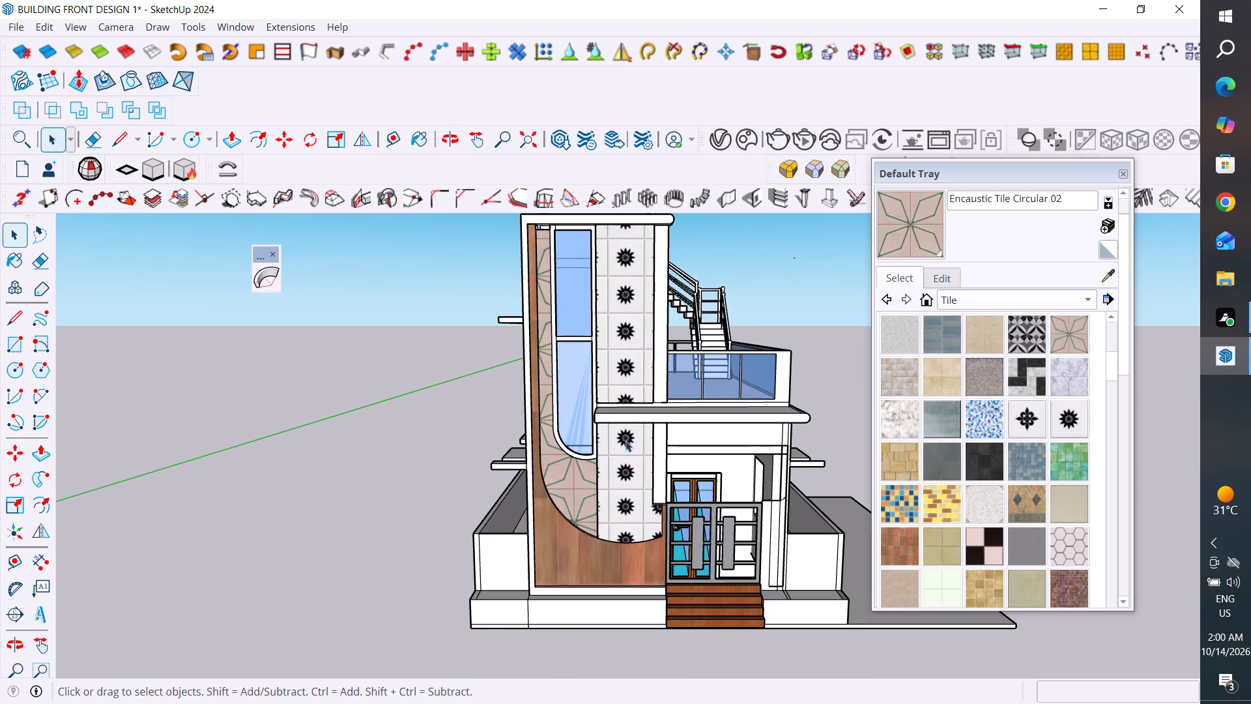
Undo the Encaustic Tile Circular 02 and Ornate Tile 02 paint on the front tower's faces.
click(636, 441)
key(ctrl+z)
key(ctrl+z)
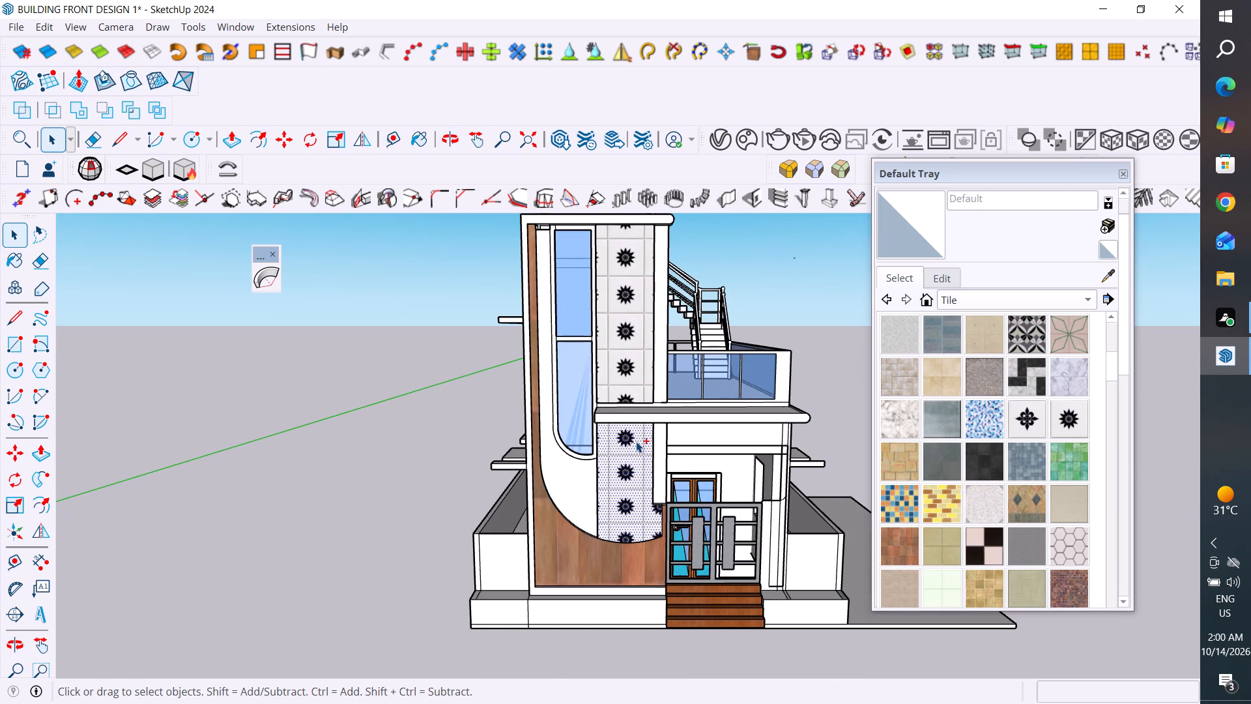
key(ctrl+z)
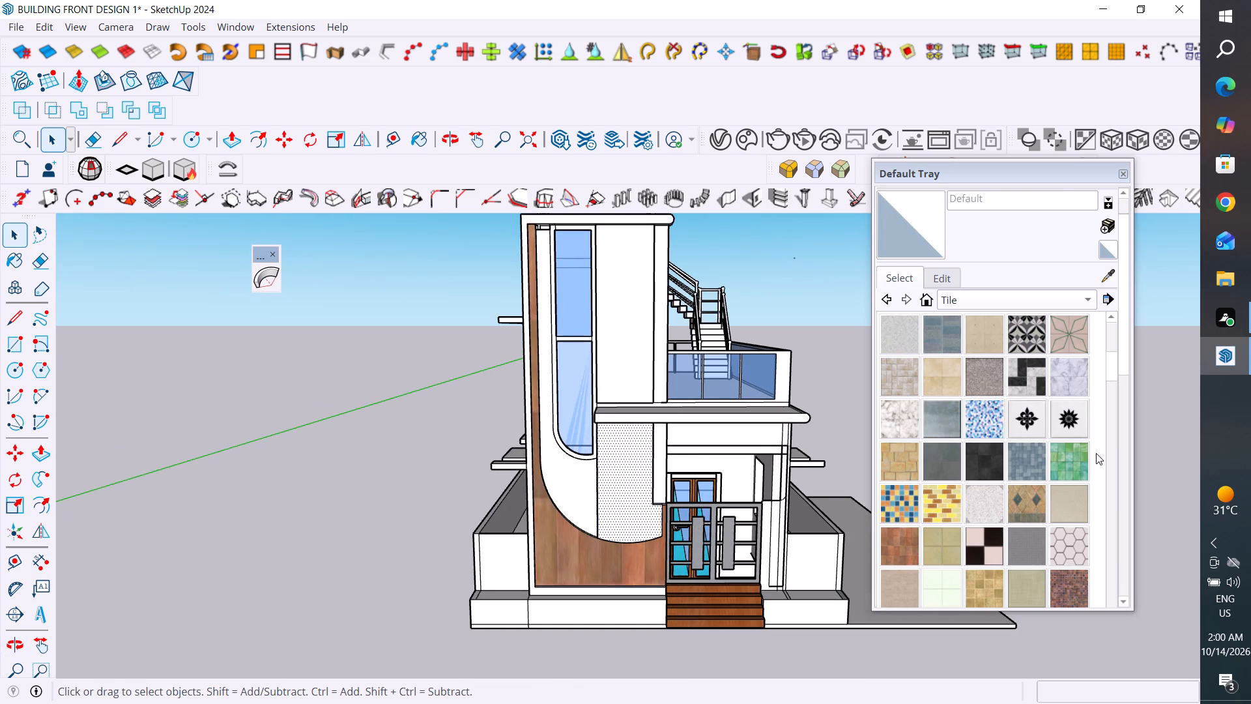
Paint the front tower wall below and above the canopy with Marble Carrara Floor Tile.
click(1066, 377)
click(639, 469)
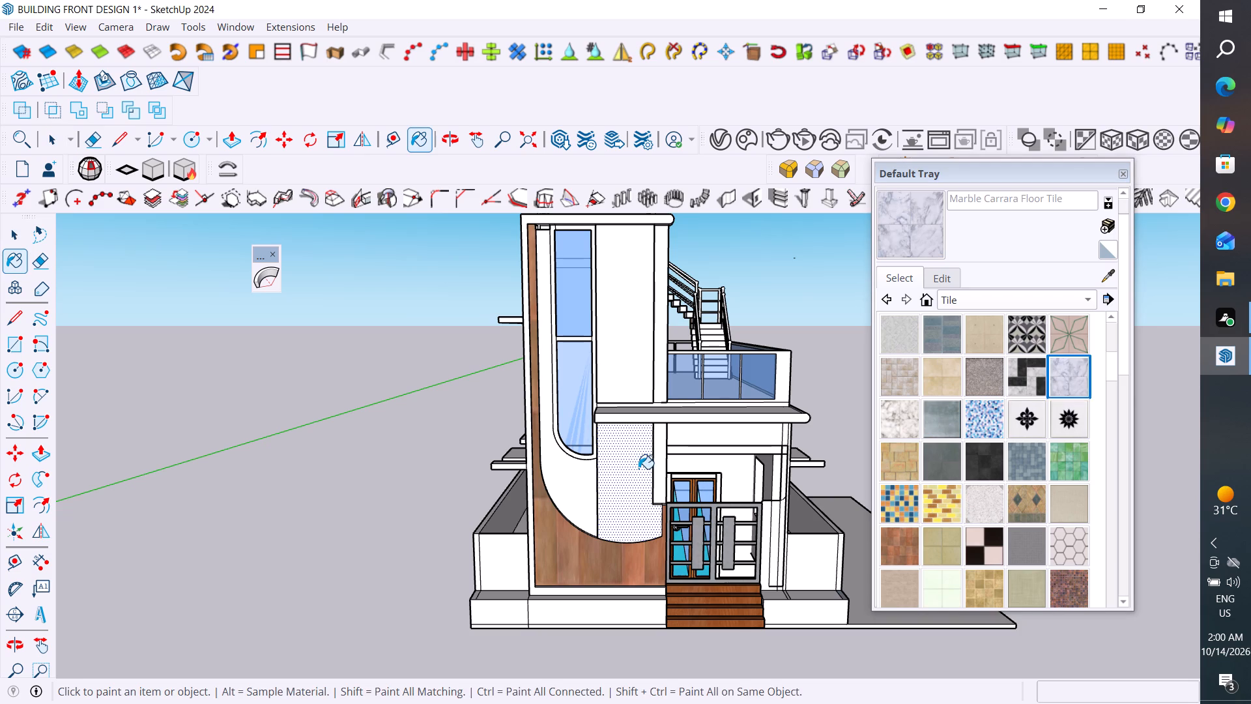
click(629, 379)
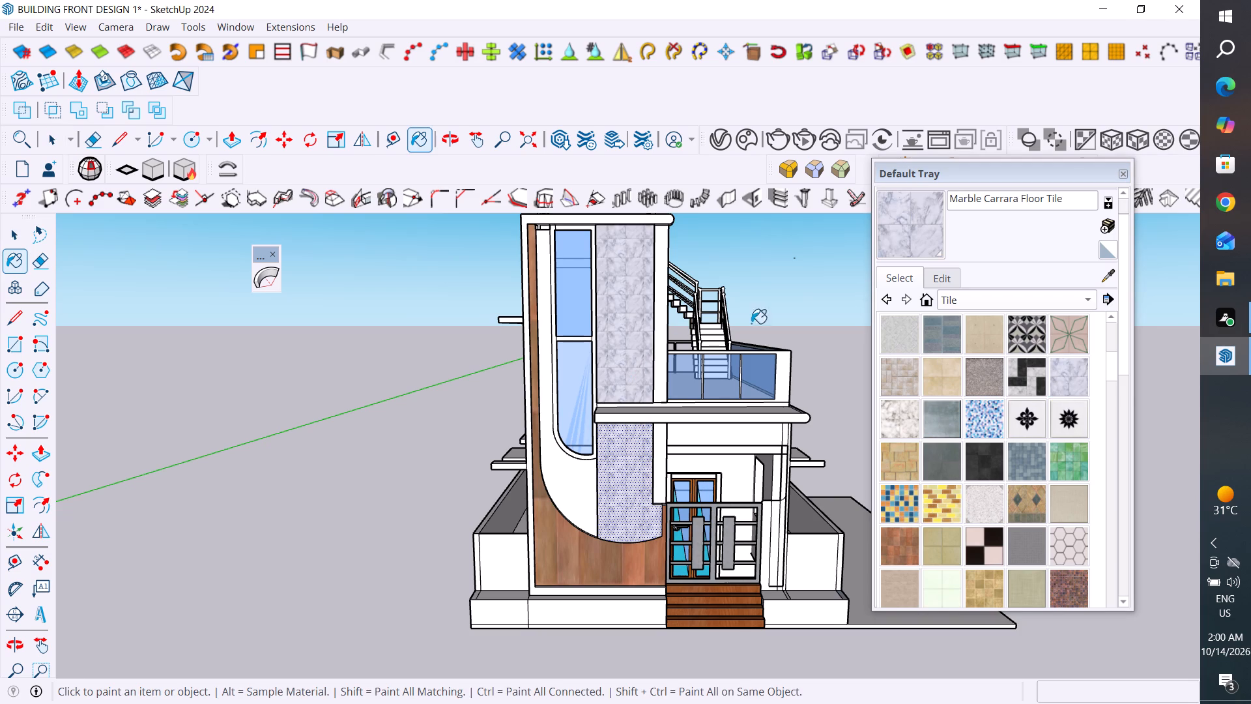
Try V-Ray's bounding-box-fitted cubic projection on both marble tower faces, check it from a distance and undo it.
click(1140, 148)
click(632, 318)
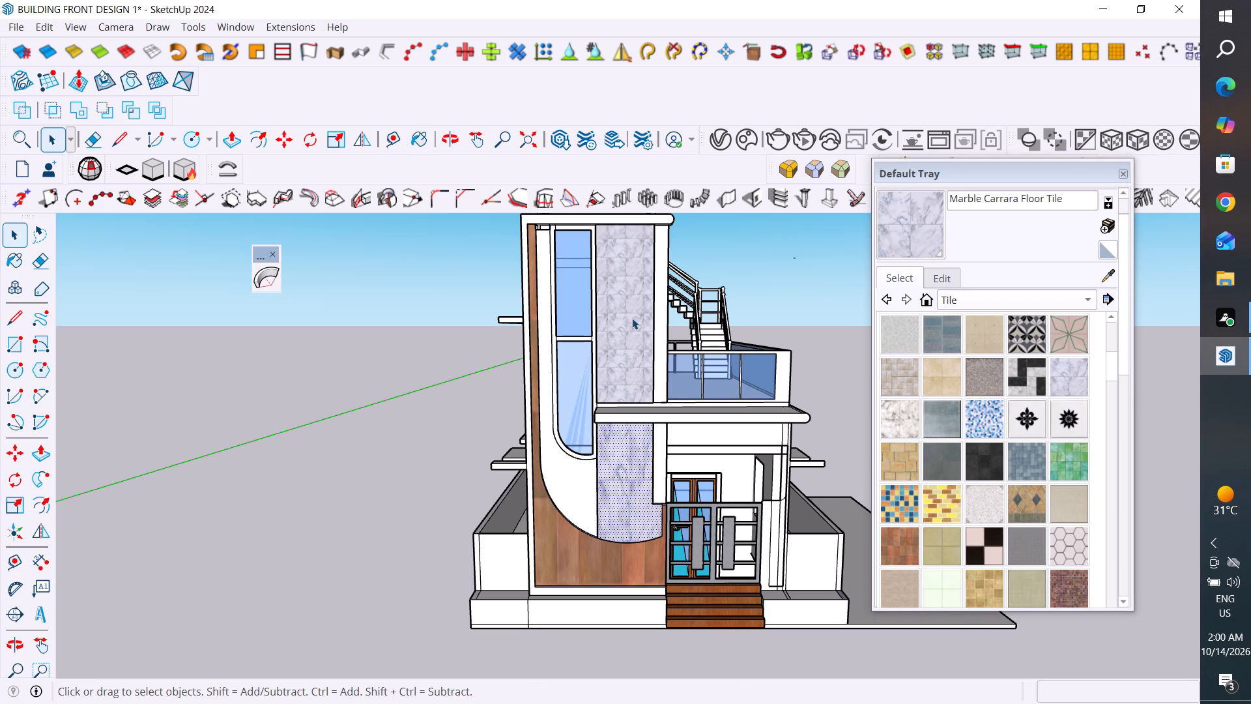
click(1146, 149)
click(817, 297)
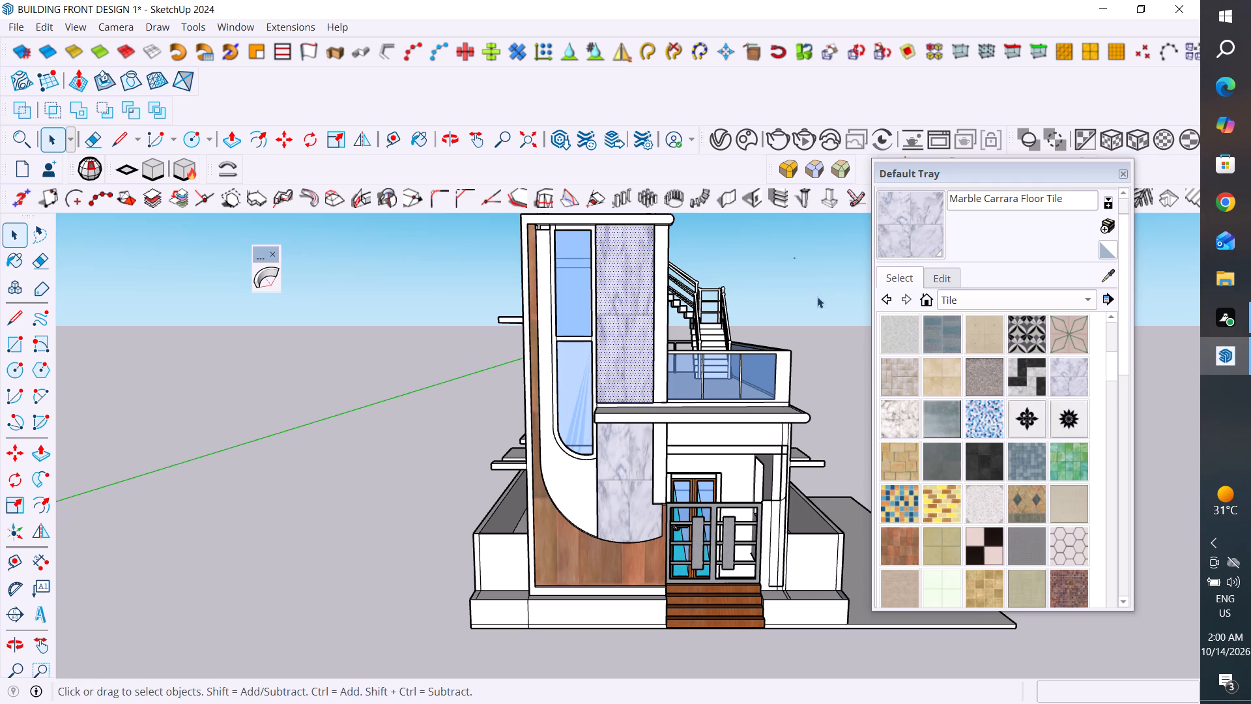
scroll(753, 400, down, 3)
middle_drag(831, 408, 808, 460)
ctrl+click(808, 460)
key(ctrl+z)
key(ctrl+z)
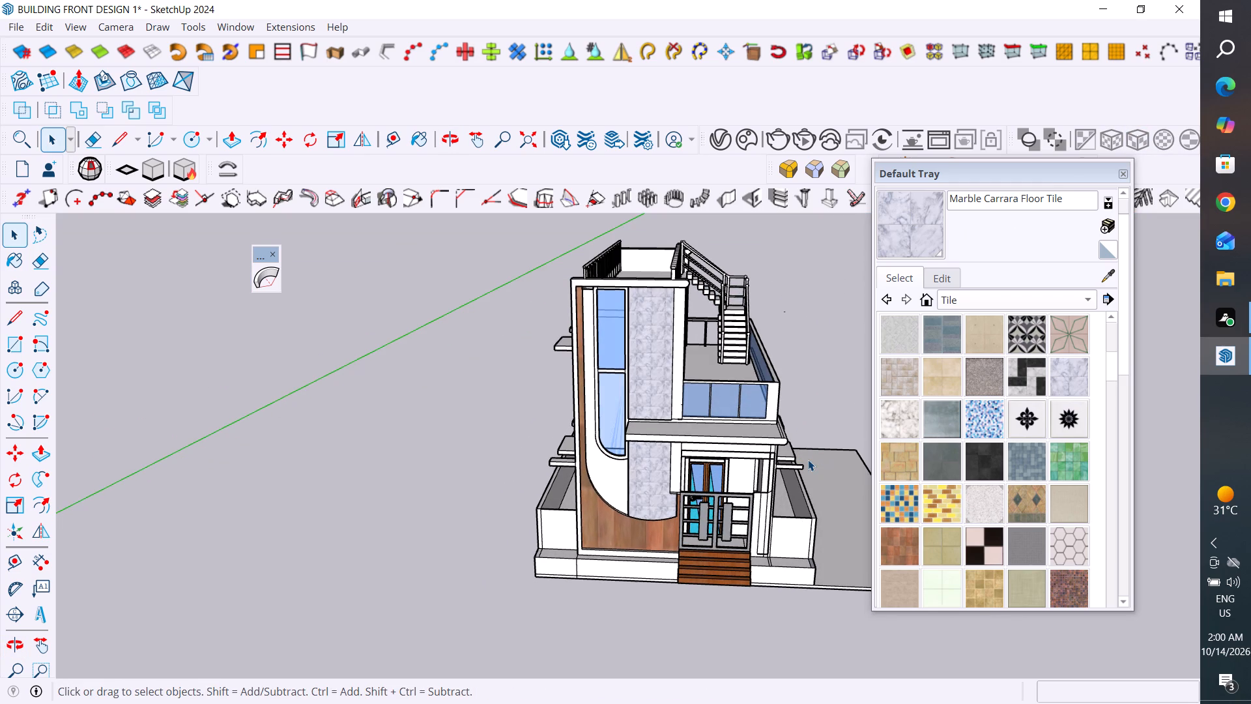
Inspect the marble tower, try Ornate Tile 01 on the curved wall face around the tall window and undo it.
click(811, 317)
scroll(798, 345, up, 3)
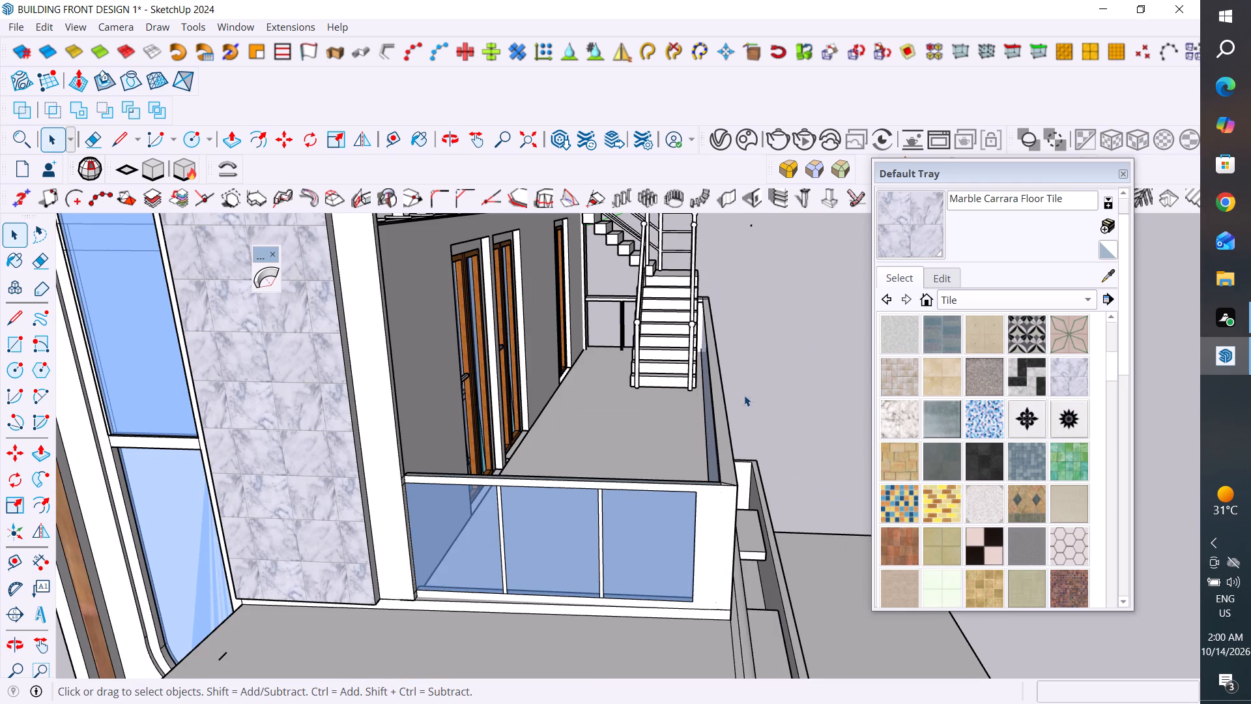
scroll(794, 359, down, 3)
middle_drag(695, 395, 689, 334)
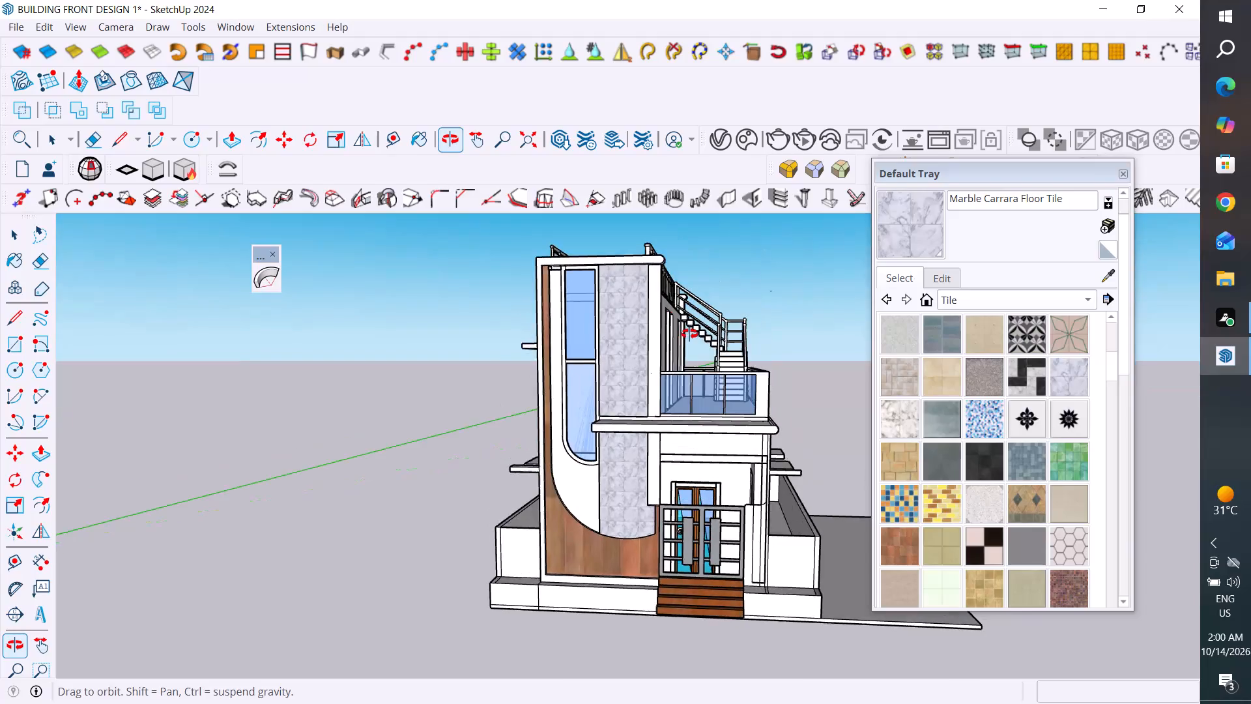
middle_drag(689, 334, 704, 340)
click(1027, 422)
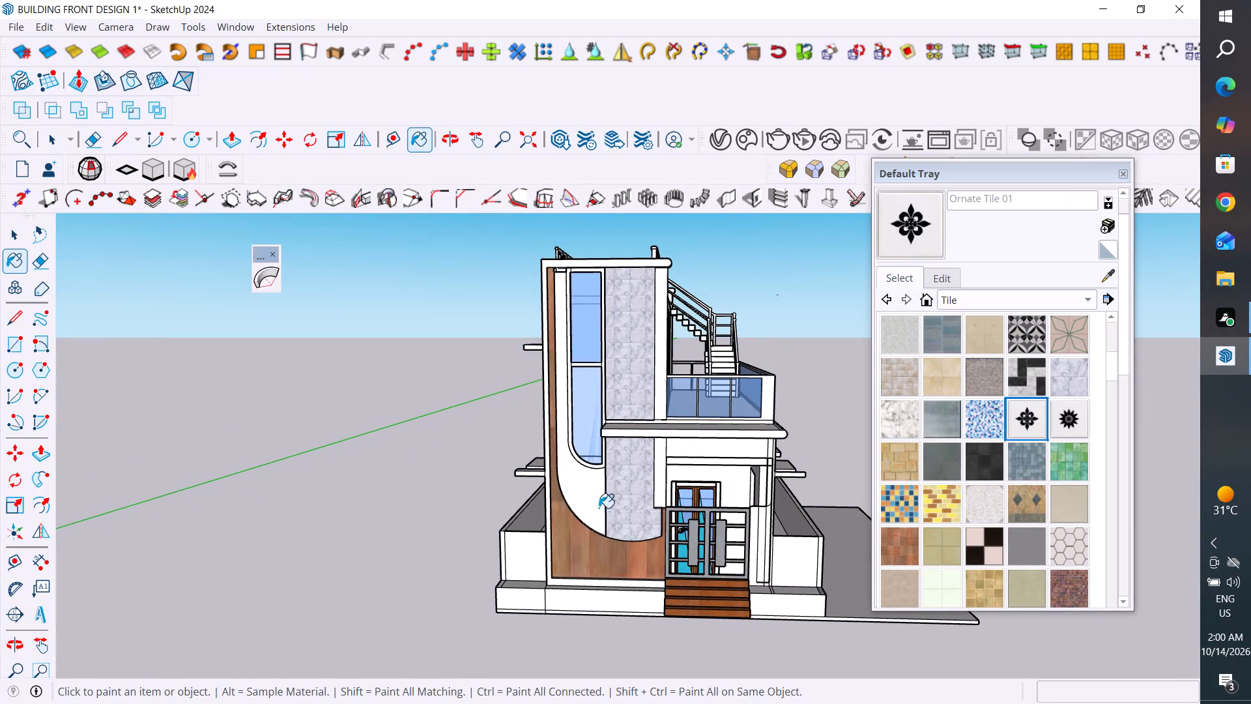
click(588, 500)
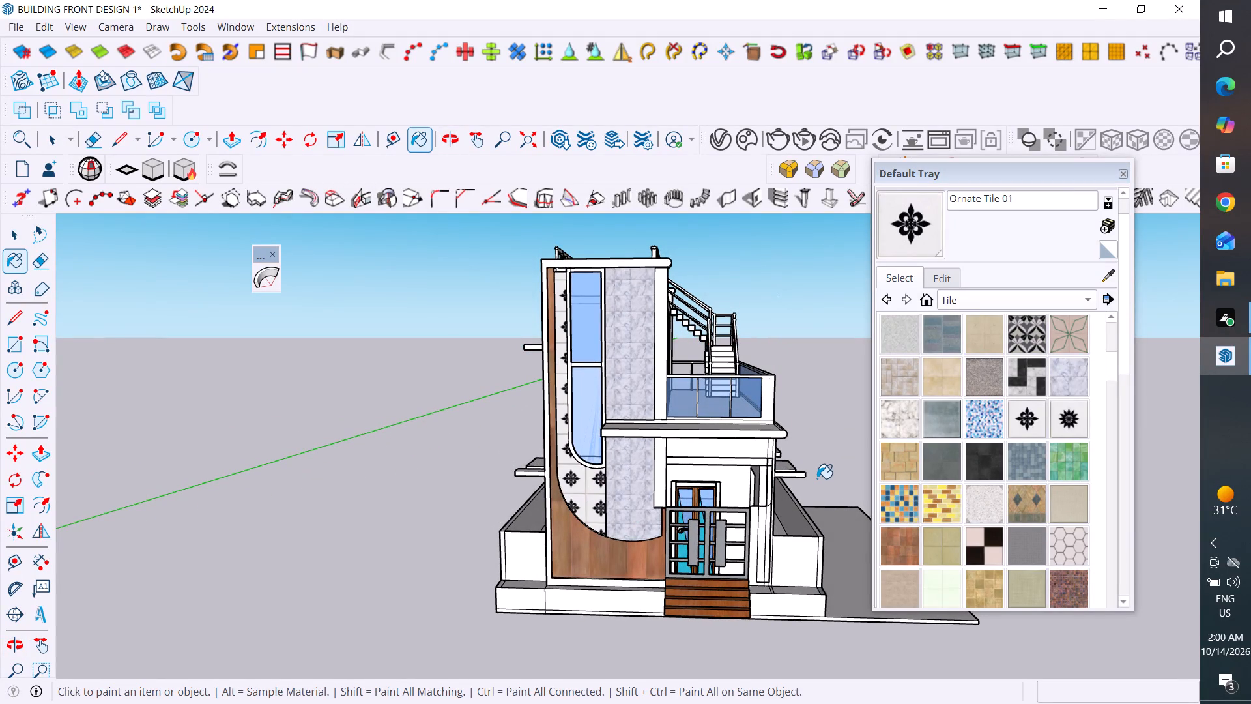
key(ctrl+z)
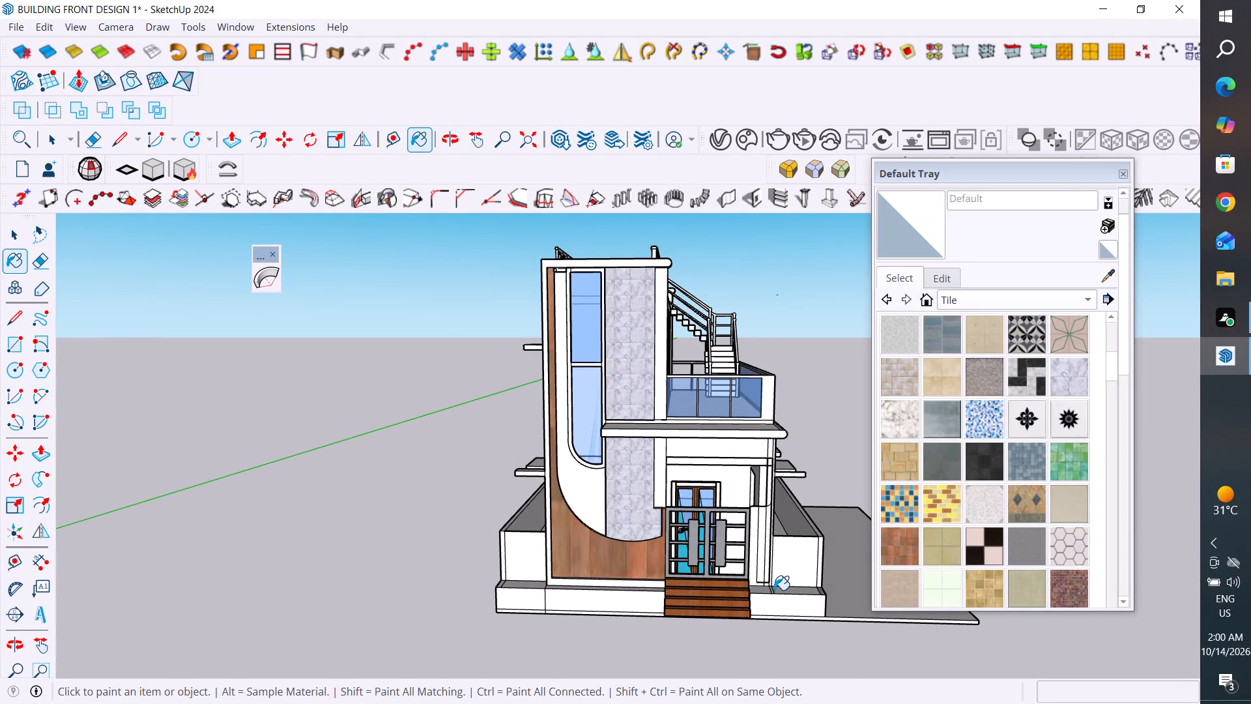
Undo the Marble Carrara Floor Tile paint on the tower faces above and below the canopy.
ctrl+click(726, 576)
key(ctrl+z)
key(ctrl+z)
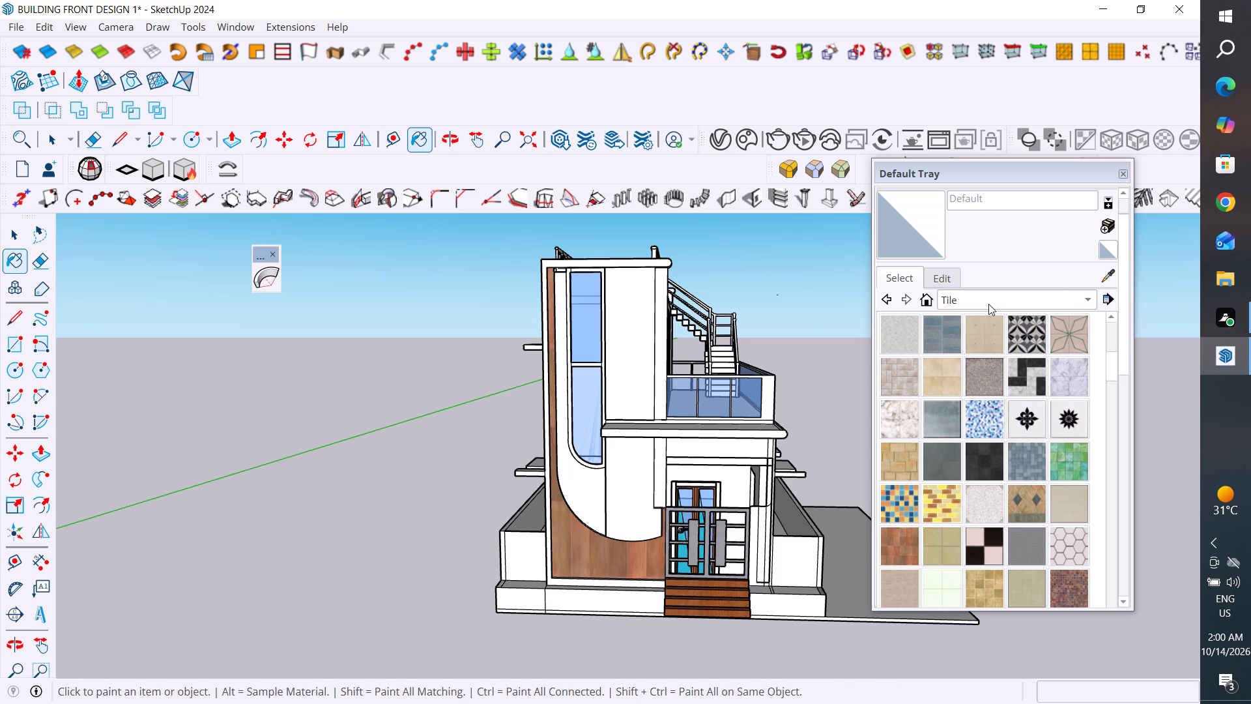
Browse the tile materials, paint the curved front wall face around the tall window with Basic Tile and check it.
scroll(984, 428, up, 3)
scroll(1013, 546, down, 6)
scroll(1013, 546, up, 1)
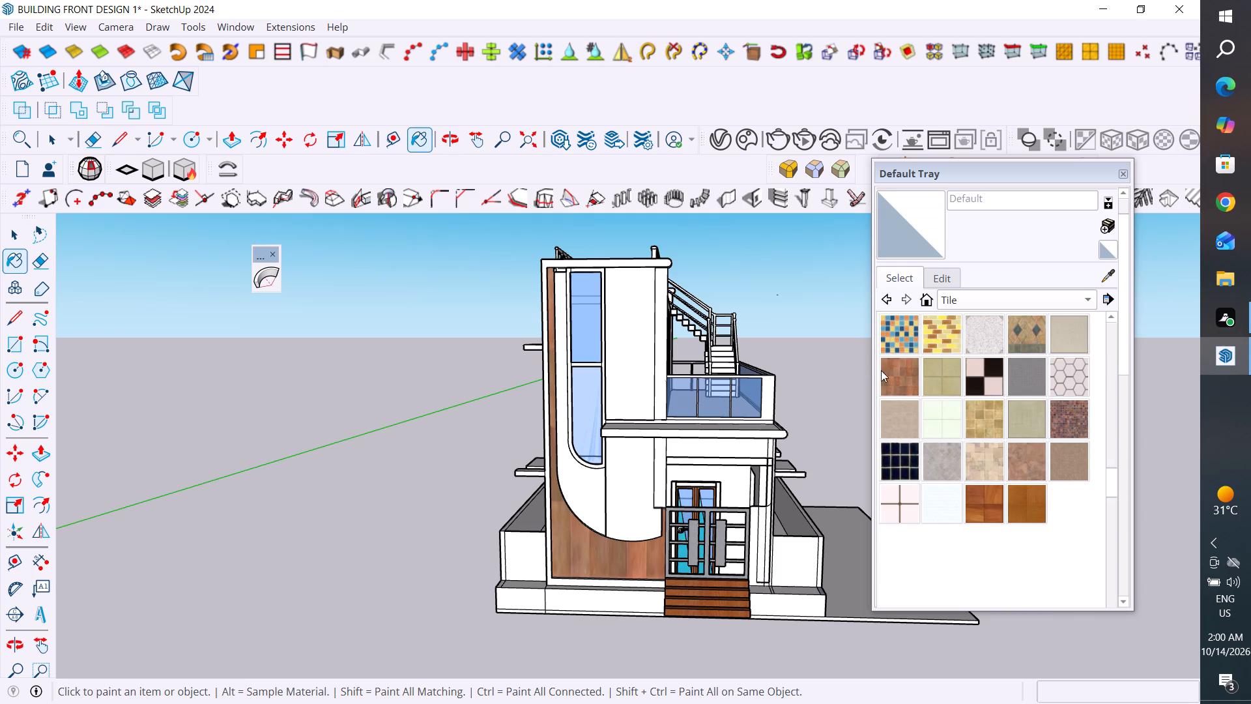
scroll(1011, 487, up, 7)
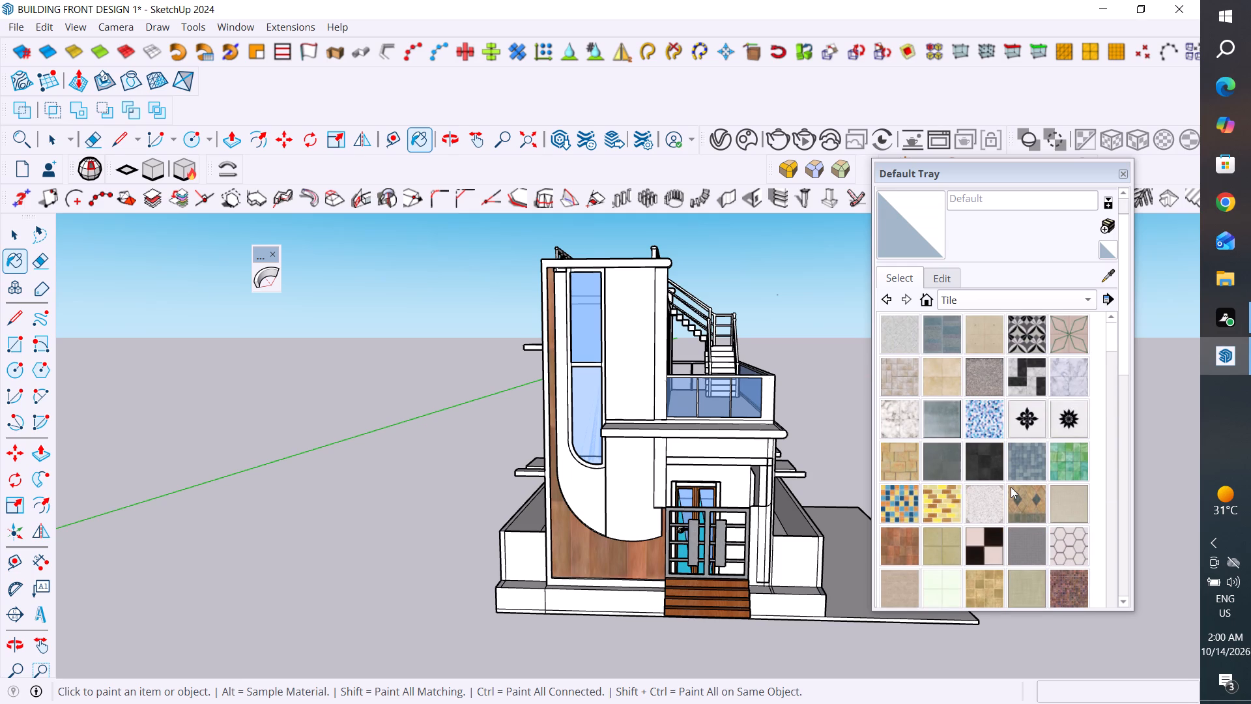
scroll(1011, 487, up, 1)
click(889, 330)
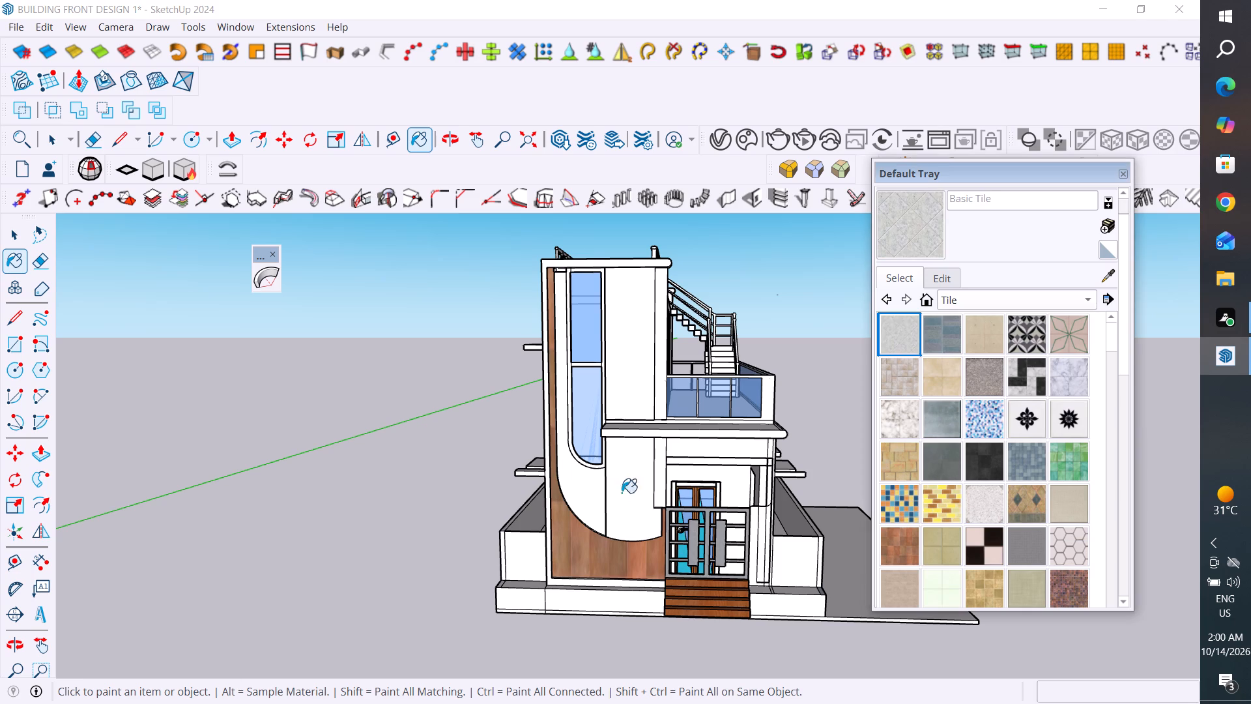
click(582, 502)
scroll(613, 488, up, 7)
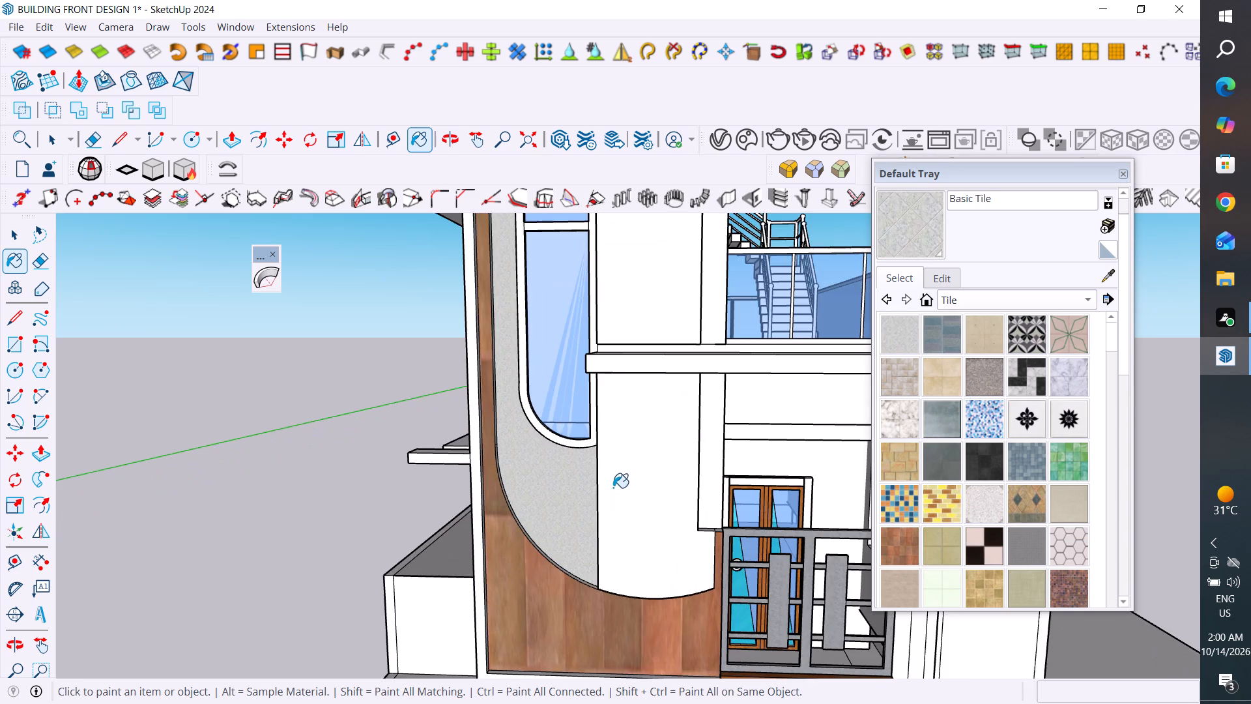
scroll(506, 533, up, 14)
scroll(570, 486, down, 19)
scroll(570, 486, down, 6)
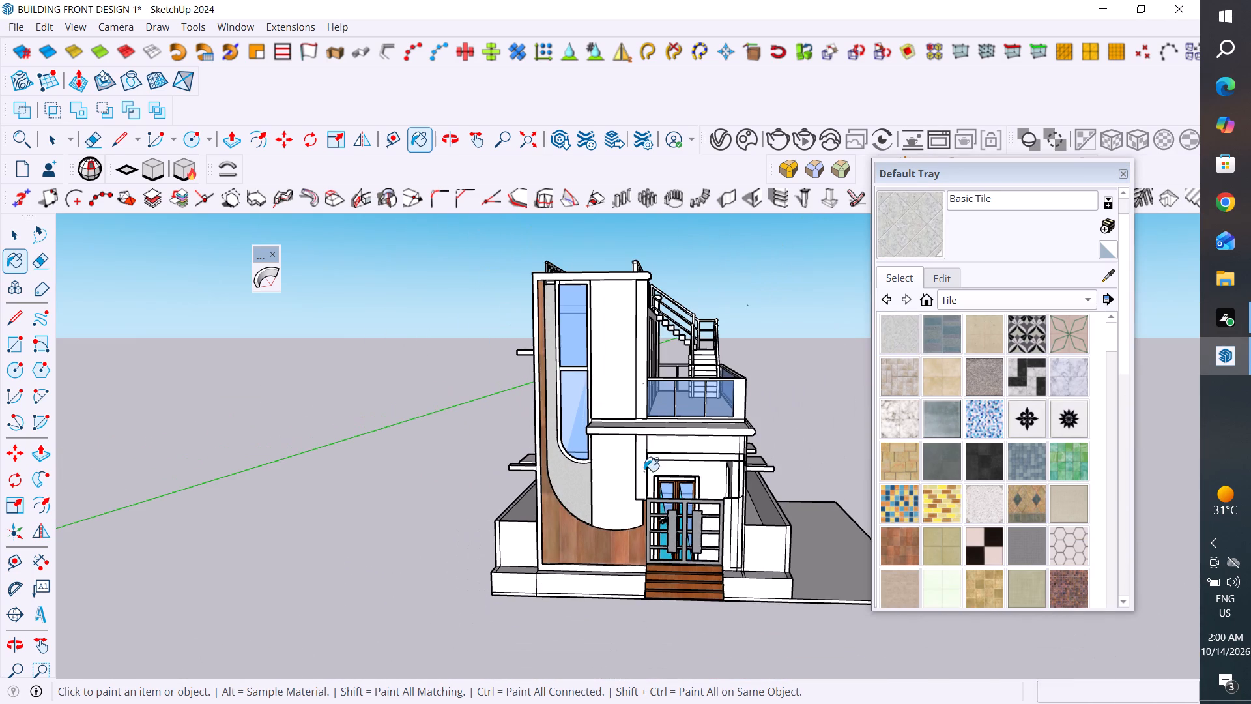
scroll(611, 495, up, 1)
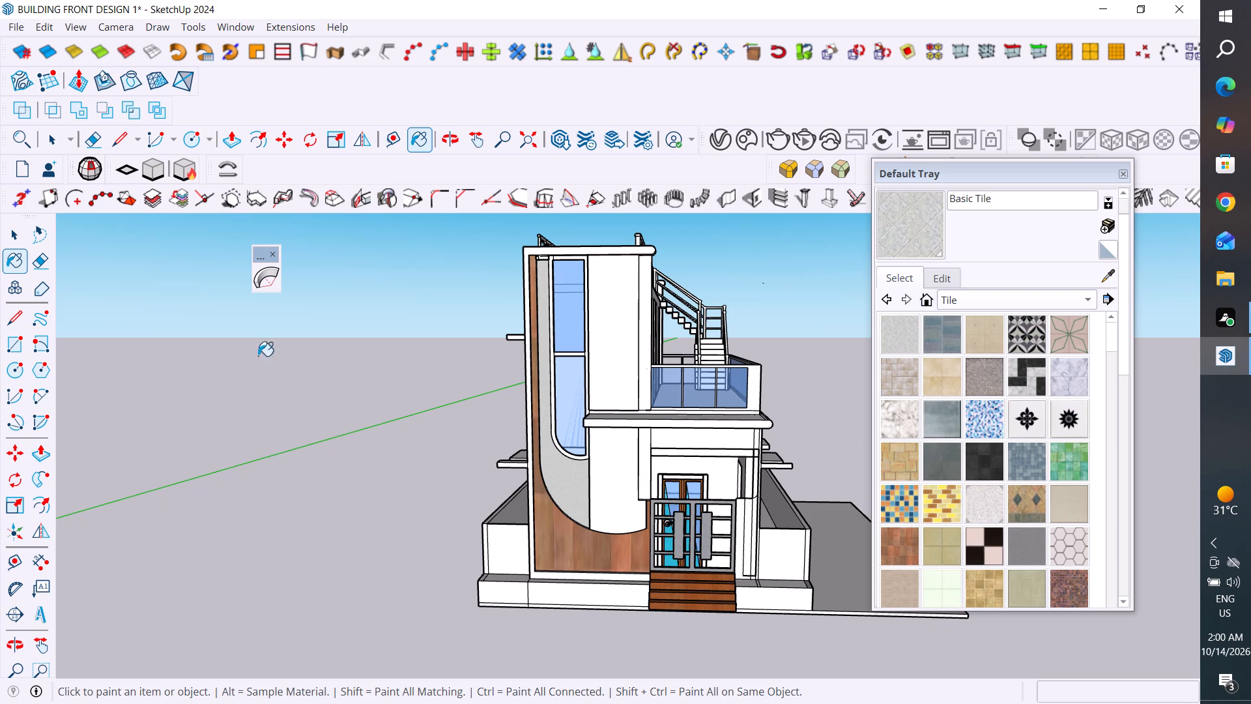
Apply V-Ray's bounding-box-fitted cubic projection to the Basic Tile on the curved front wall face and check the facade.
click(1142, 134)
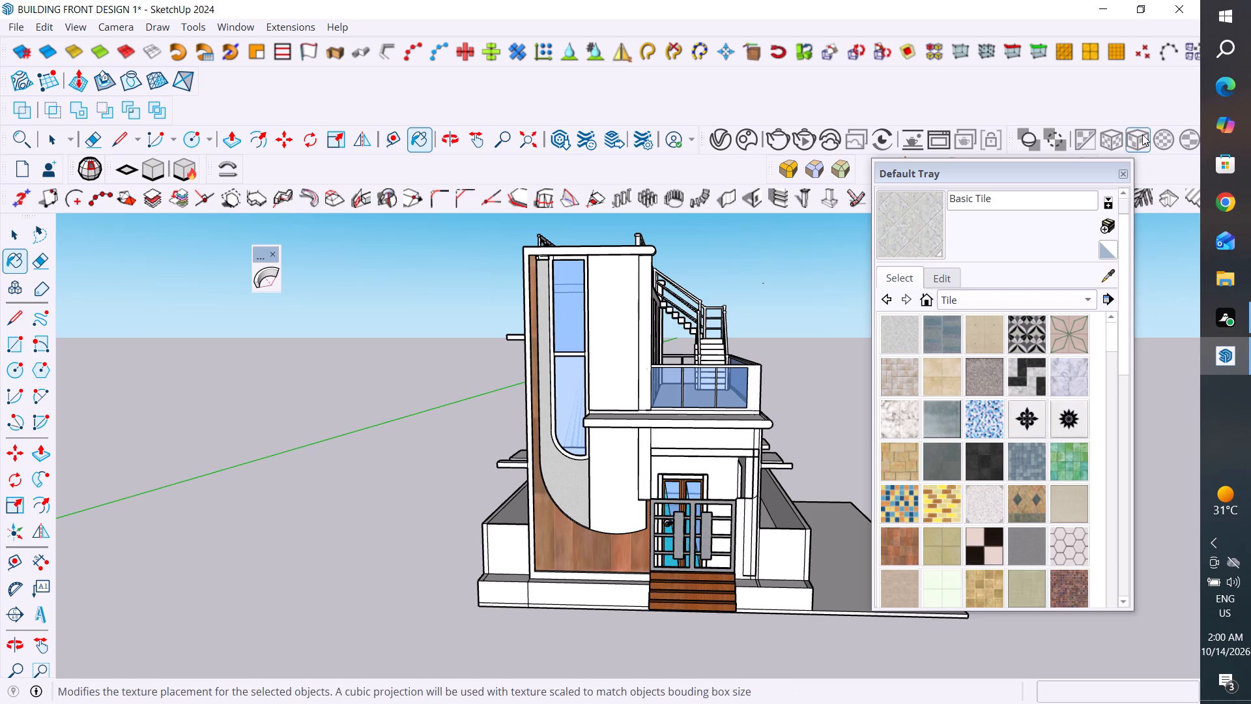
click(17, 239)
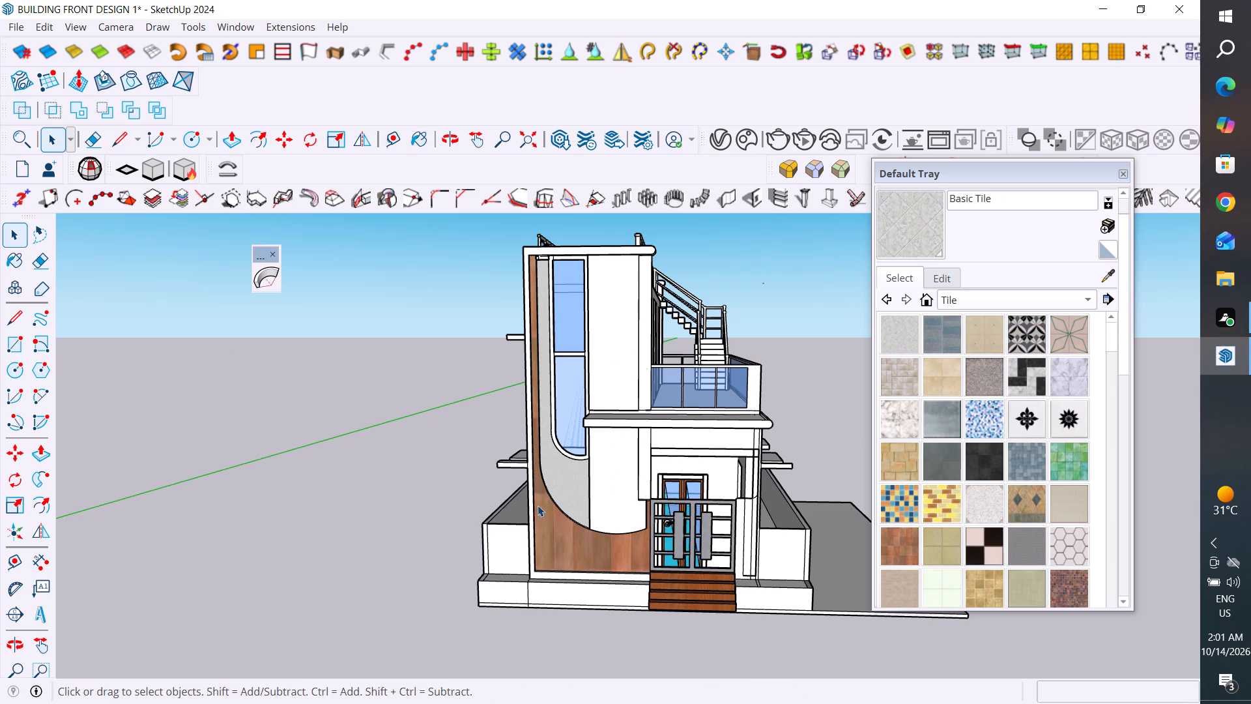
click(578, 486)
click(1137, 136)
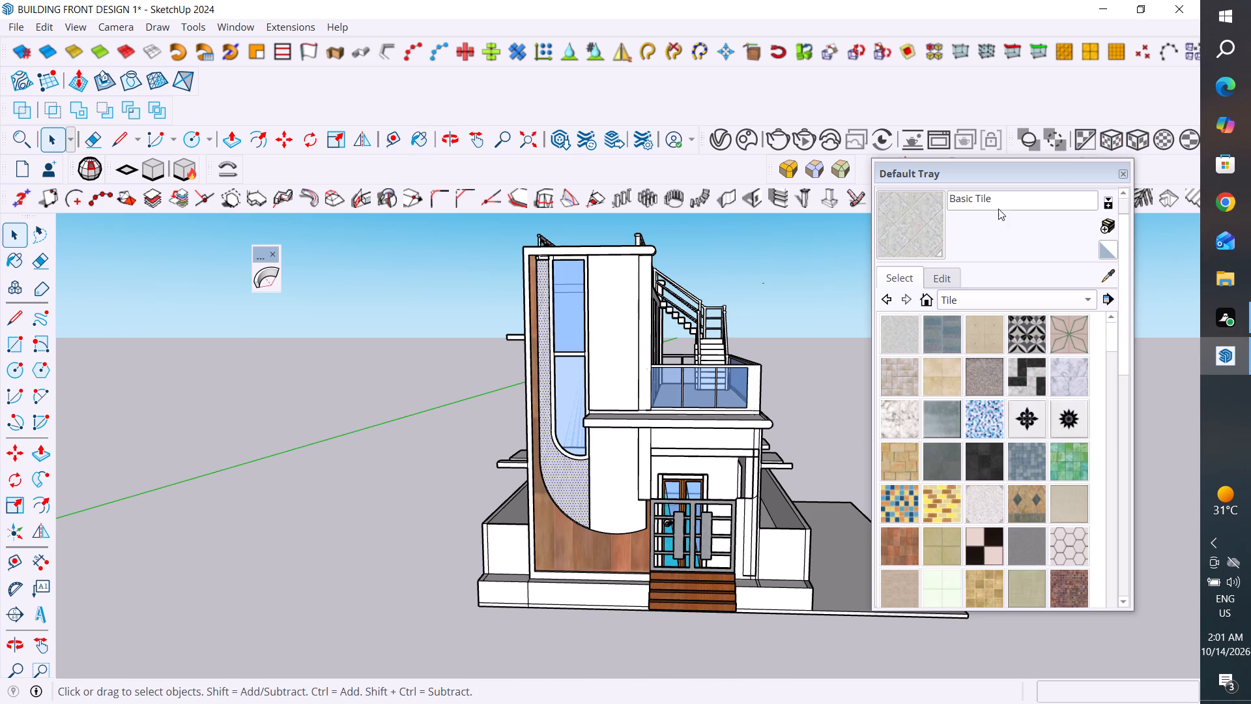
click(824, 315)
scroll(824, 315, up, 1)
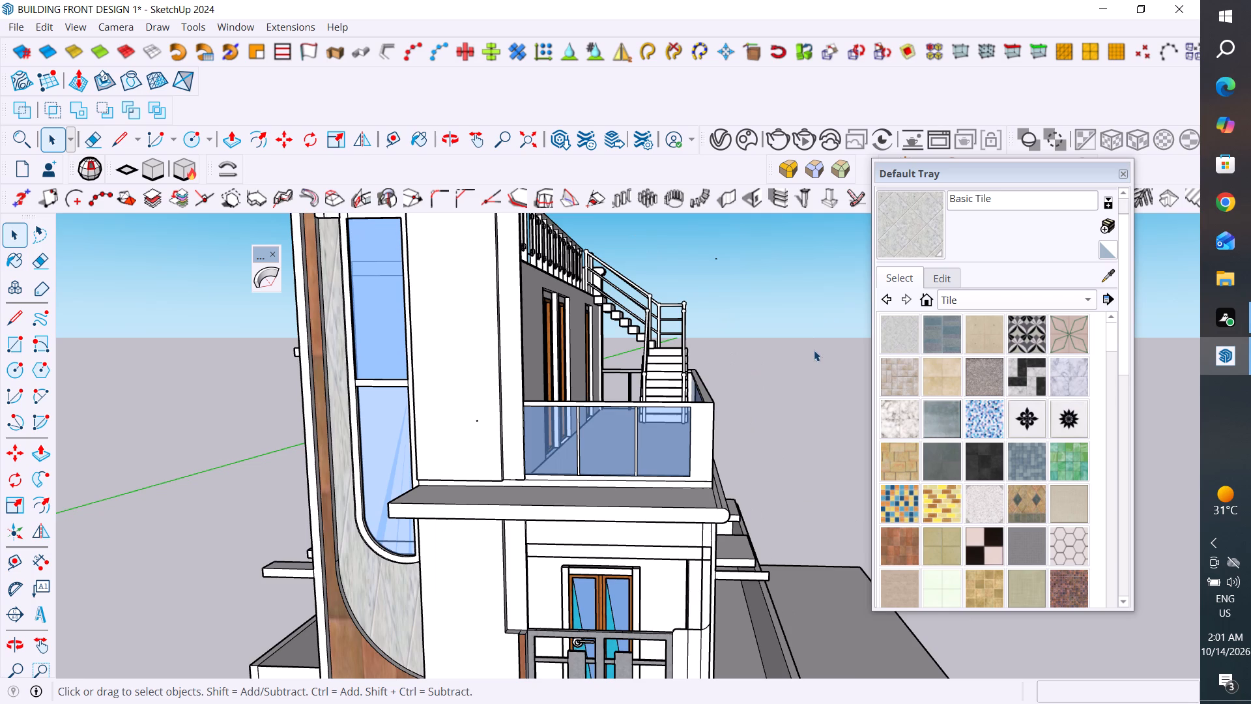
scroll(814, 350, down, 1)
middle_drag(773, 408, 807, 483)
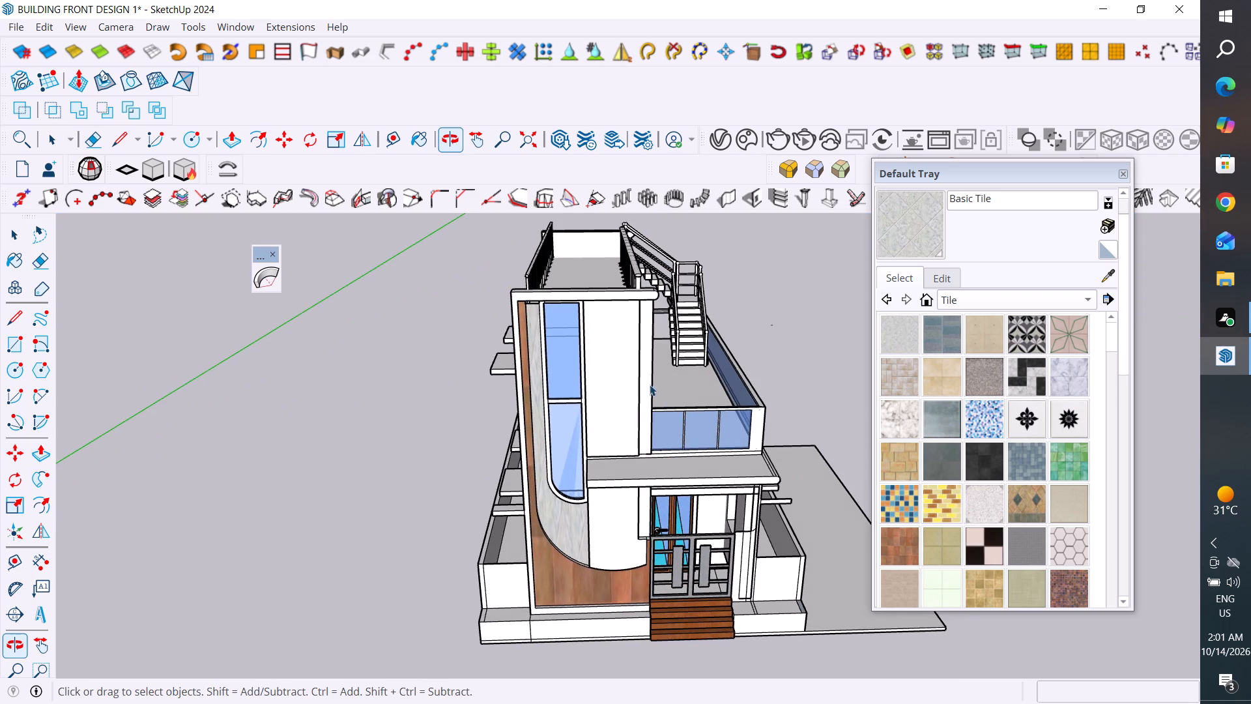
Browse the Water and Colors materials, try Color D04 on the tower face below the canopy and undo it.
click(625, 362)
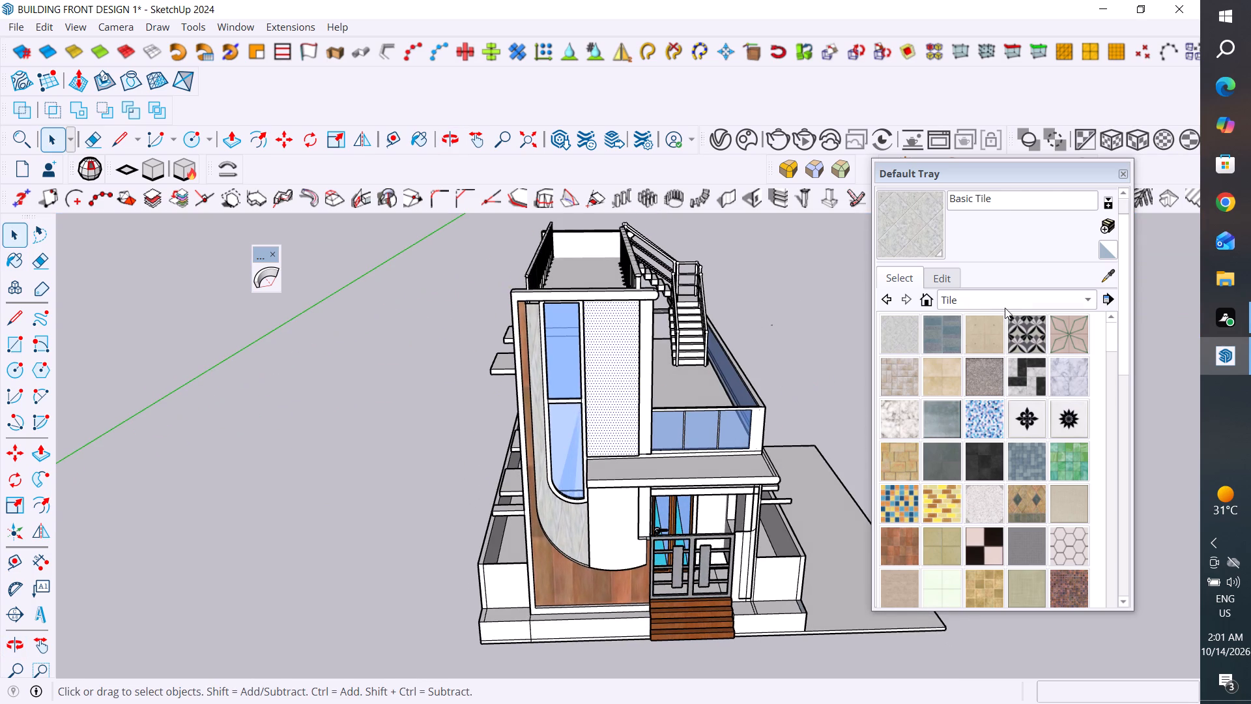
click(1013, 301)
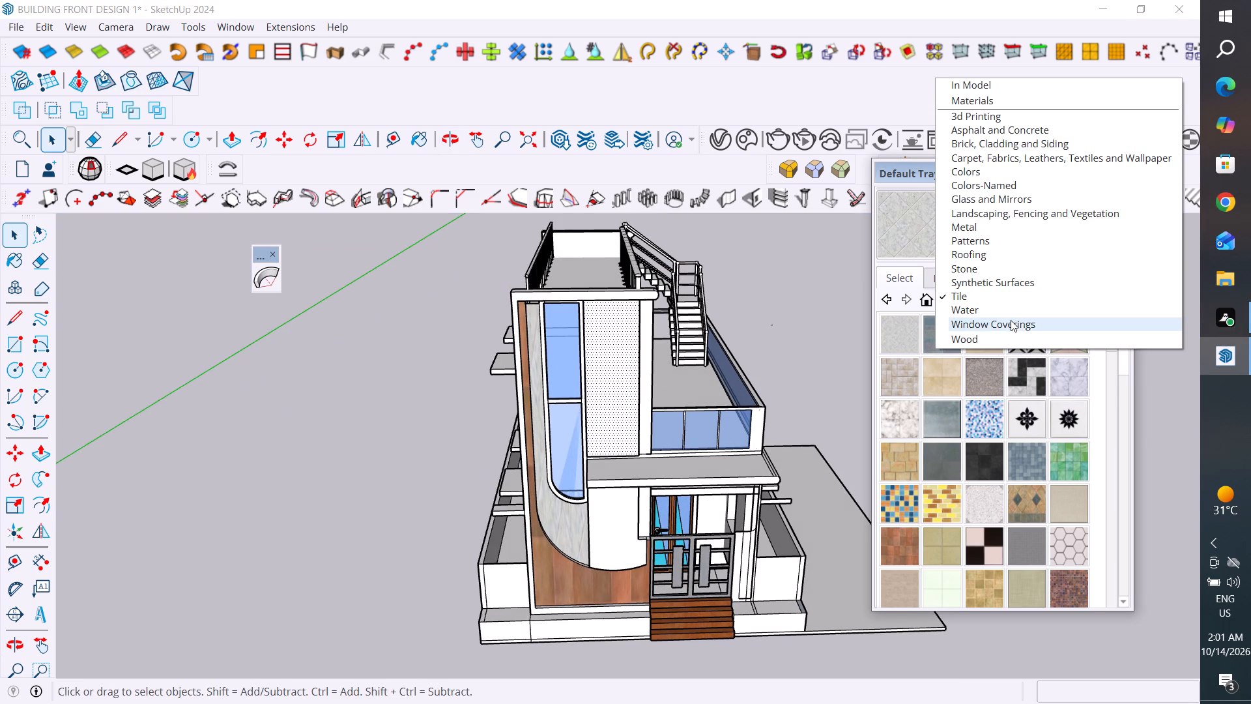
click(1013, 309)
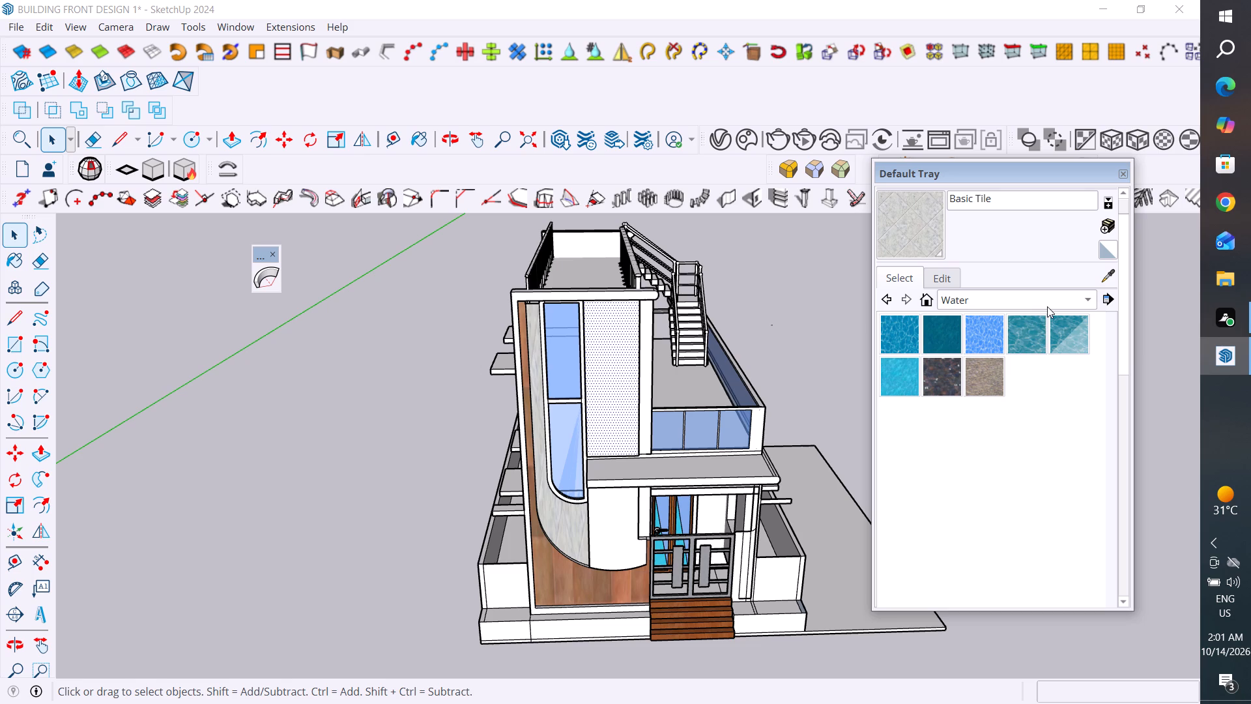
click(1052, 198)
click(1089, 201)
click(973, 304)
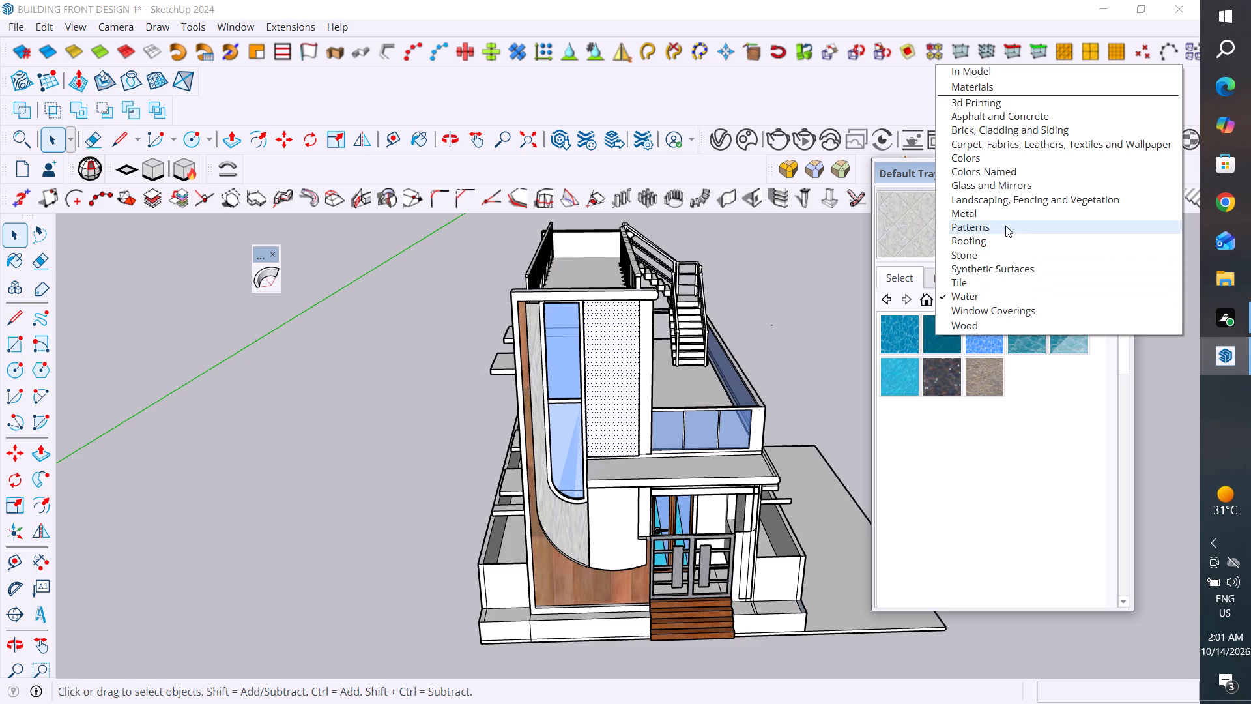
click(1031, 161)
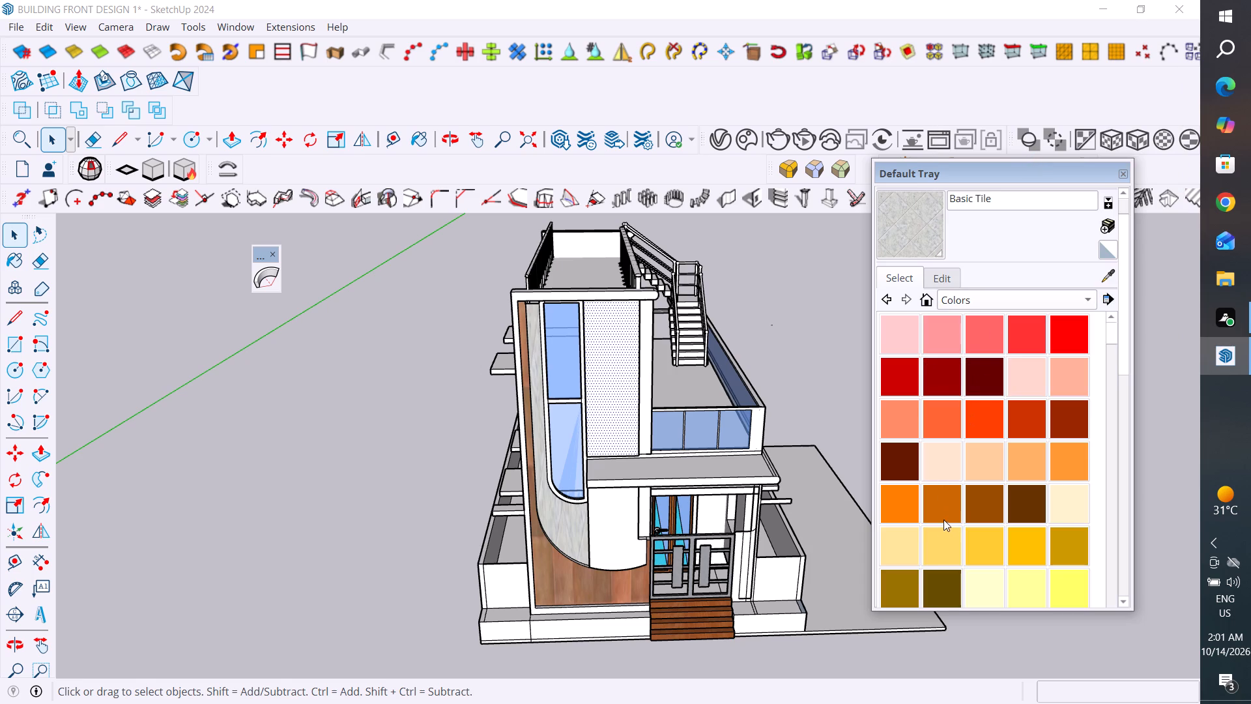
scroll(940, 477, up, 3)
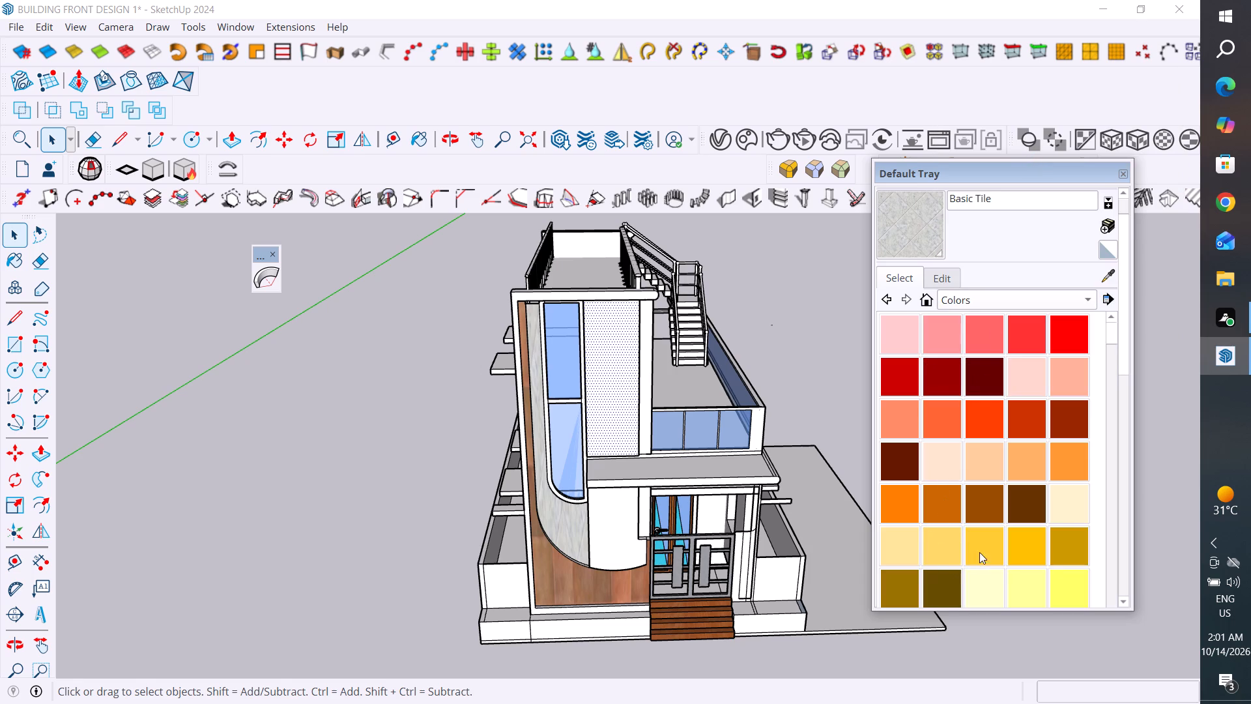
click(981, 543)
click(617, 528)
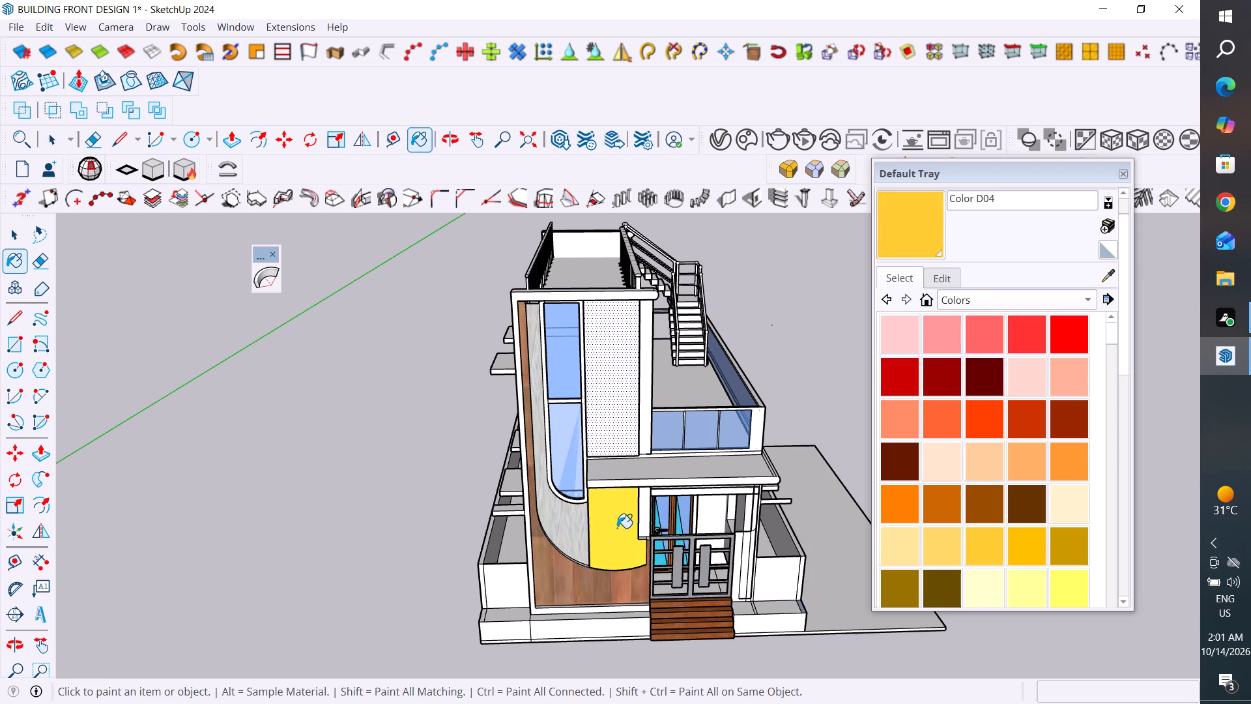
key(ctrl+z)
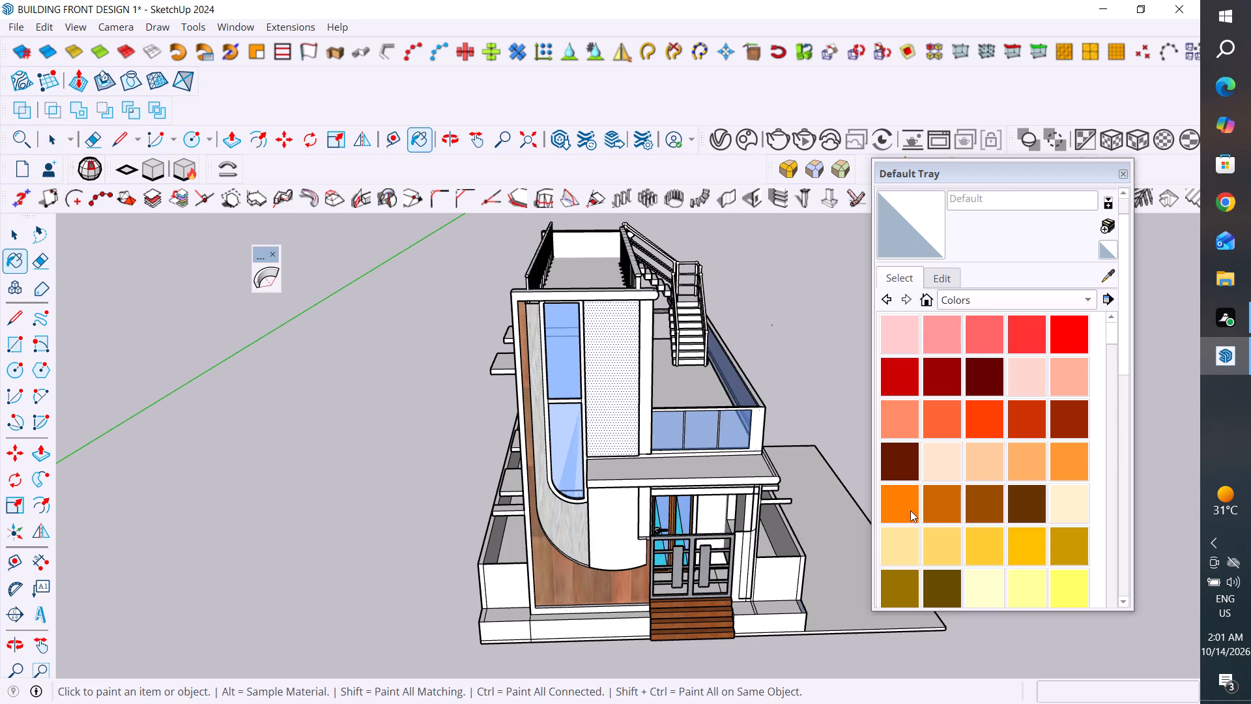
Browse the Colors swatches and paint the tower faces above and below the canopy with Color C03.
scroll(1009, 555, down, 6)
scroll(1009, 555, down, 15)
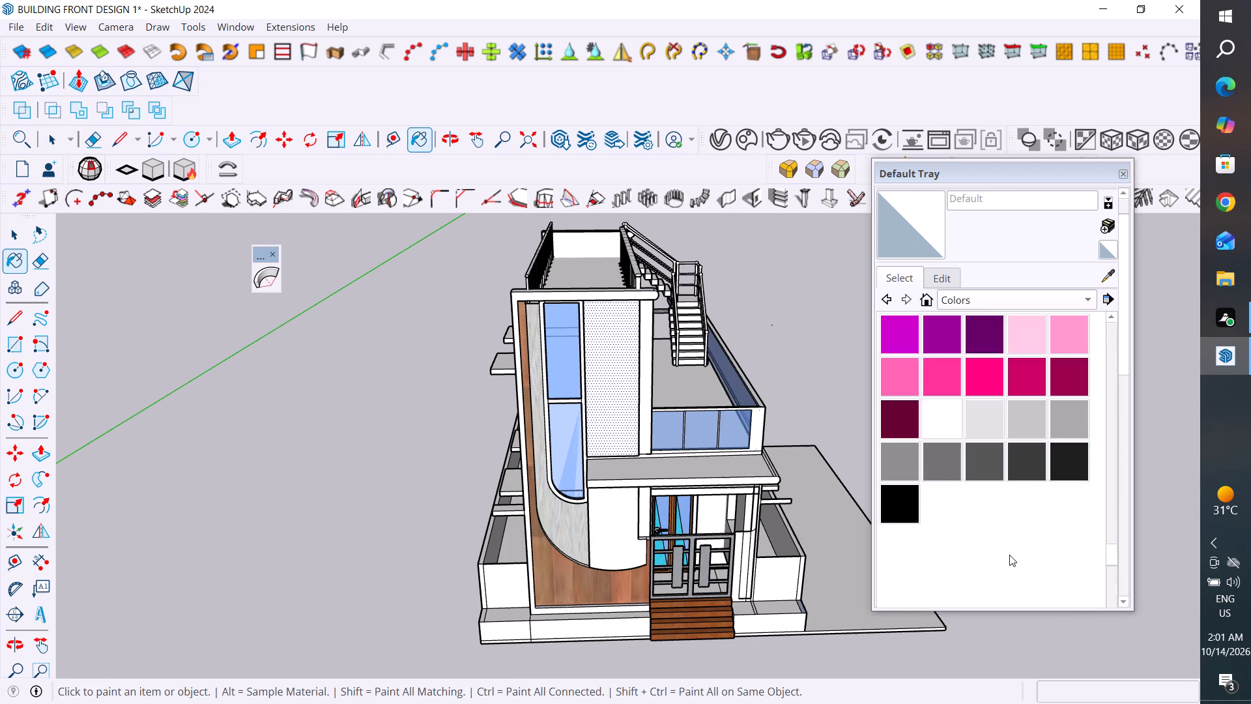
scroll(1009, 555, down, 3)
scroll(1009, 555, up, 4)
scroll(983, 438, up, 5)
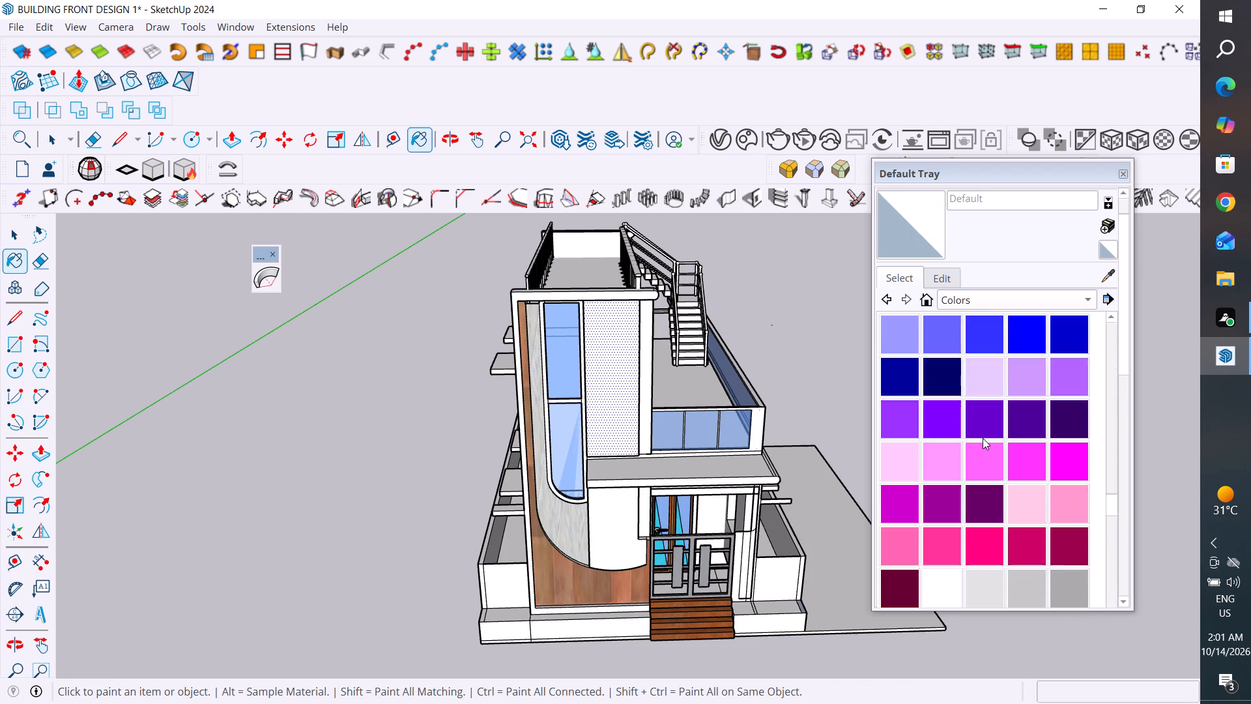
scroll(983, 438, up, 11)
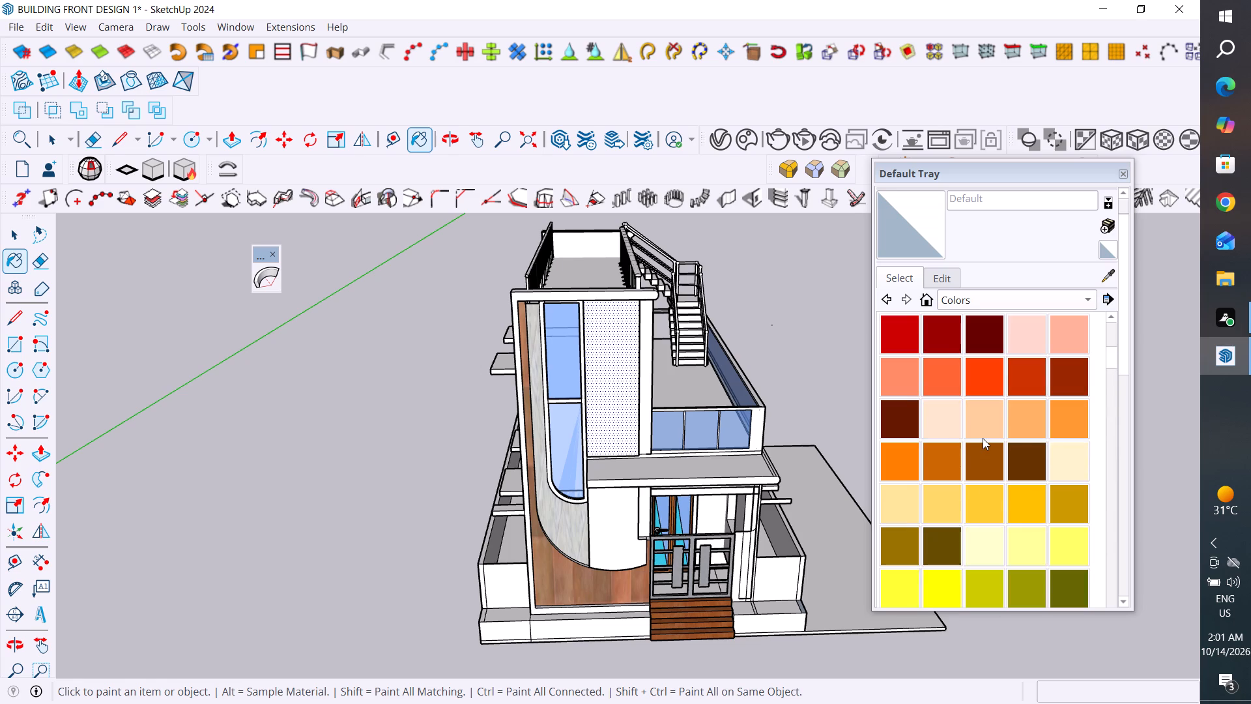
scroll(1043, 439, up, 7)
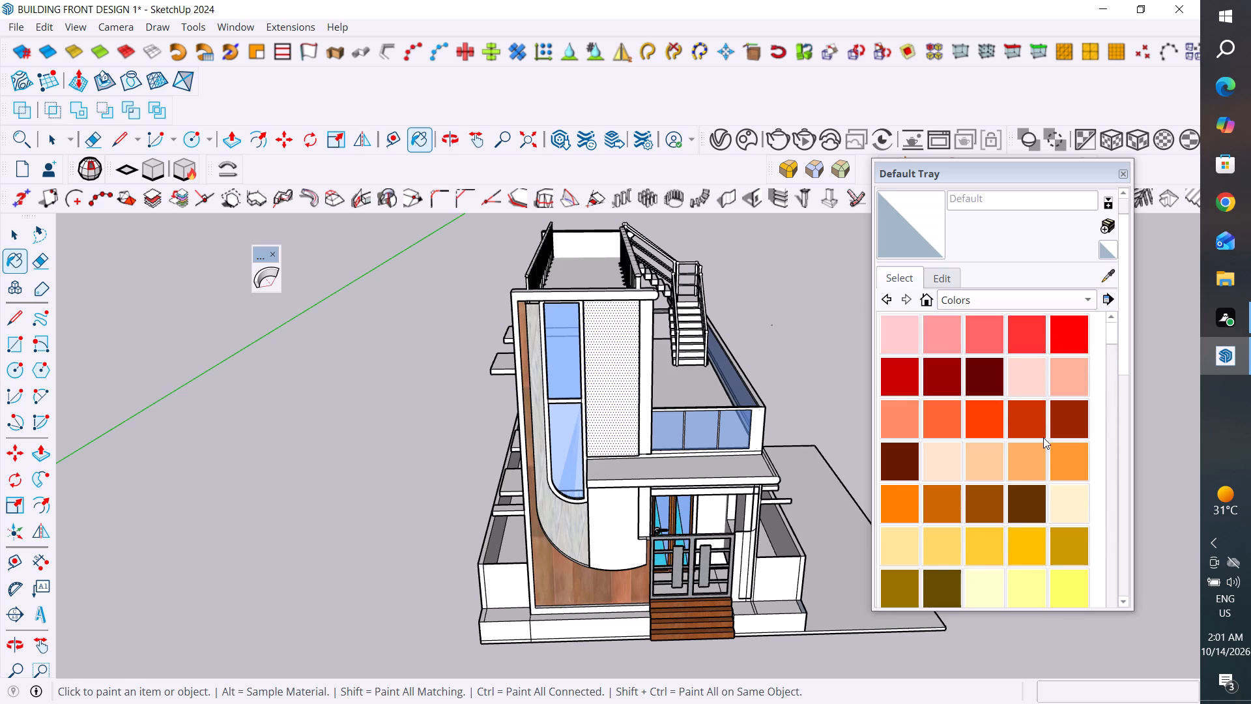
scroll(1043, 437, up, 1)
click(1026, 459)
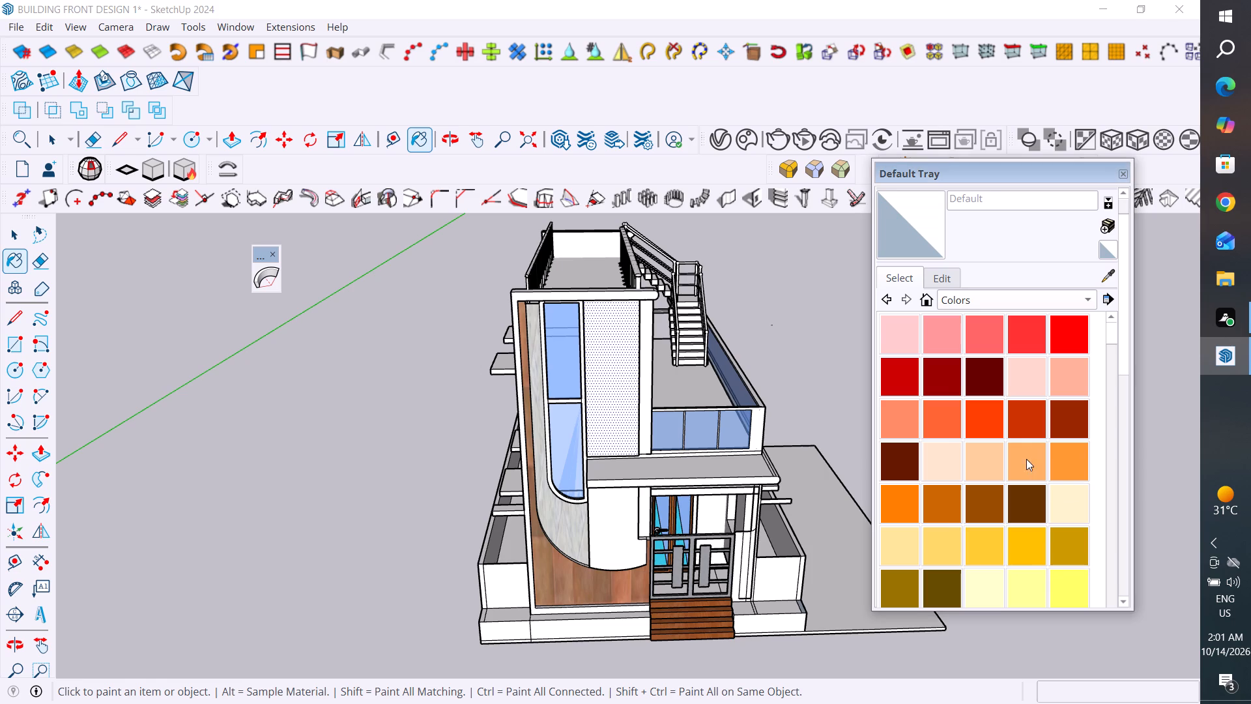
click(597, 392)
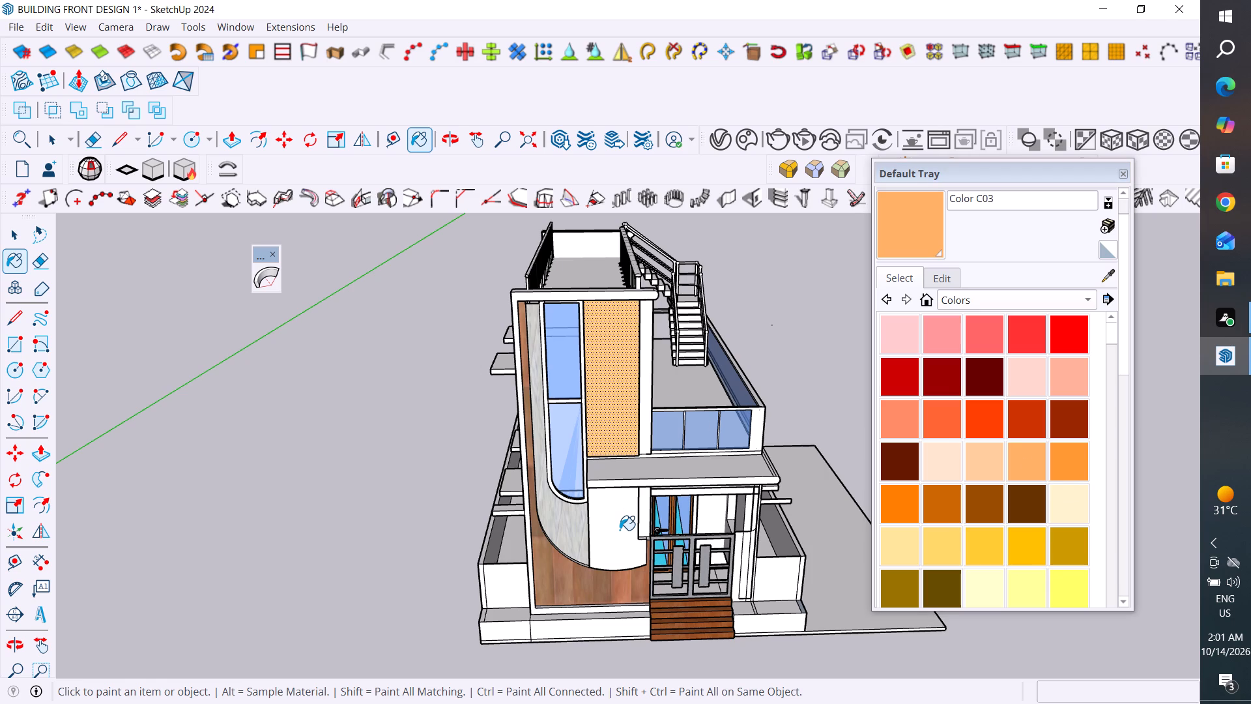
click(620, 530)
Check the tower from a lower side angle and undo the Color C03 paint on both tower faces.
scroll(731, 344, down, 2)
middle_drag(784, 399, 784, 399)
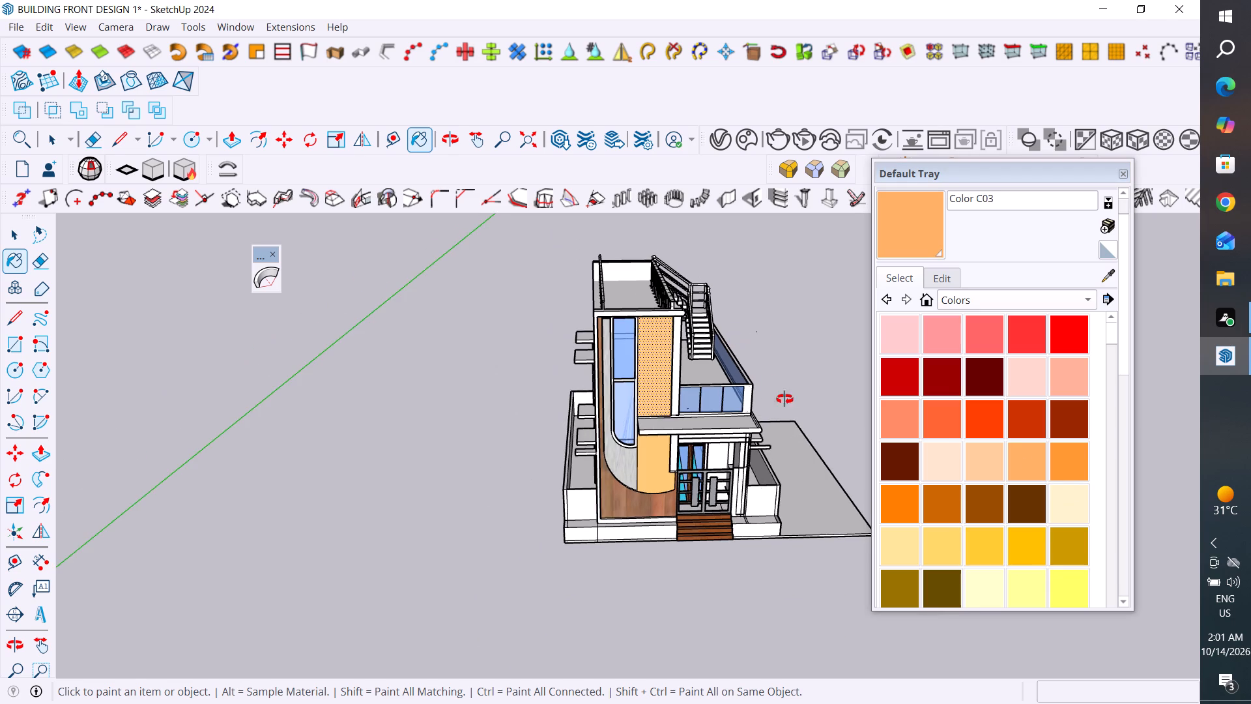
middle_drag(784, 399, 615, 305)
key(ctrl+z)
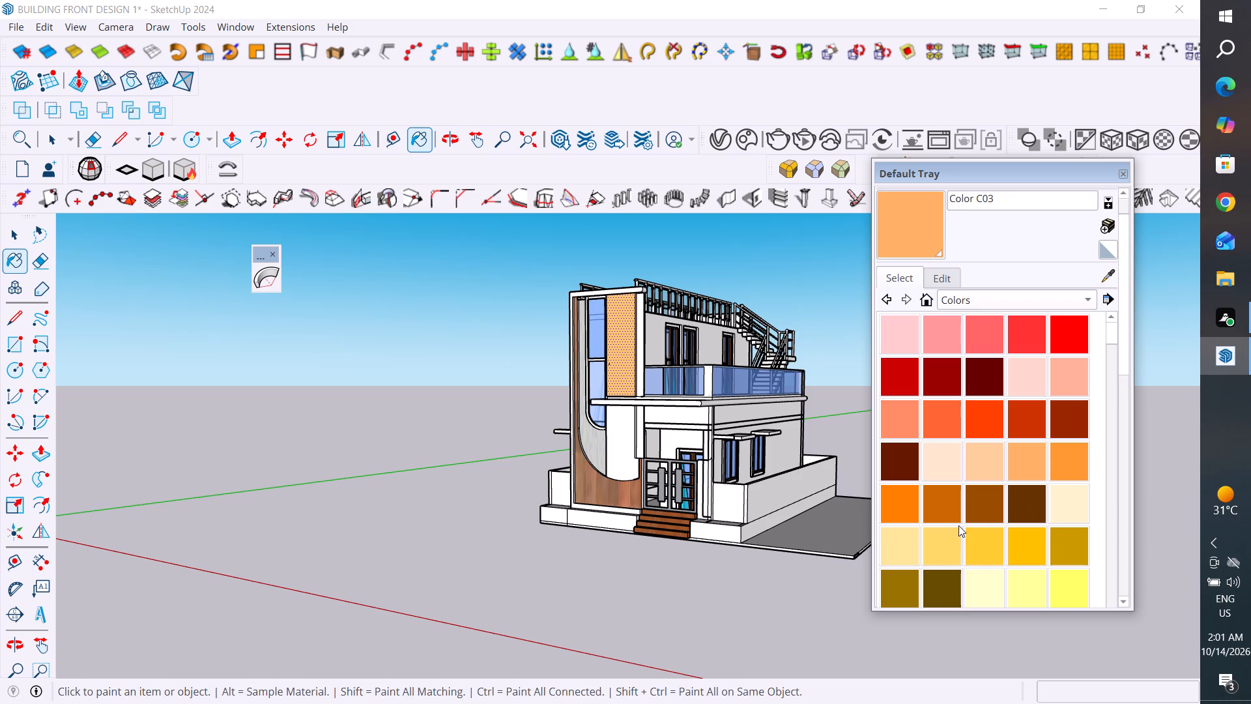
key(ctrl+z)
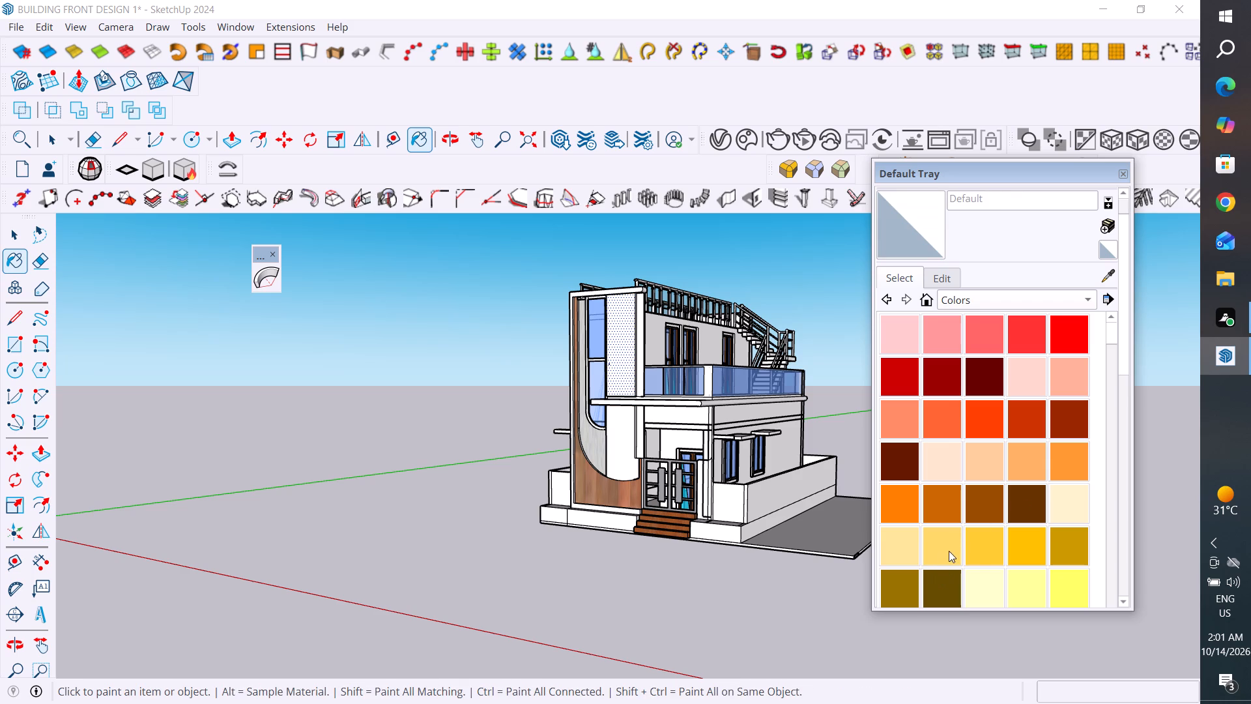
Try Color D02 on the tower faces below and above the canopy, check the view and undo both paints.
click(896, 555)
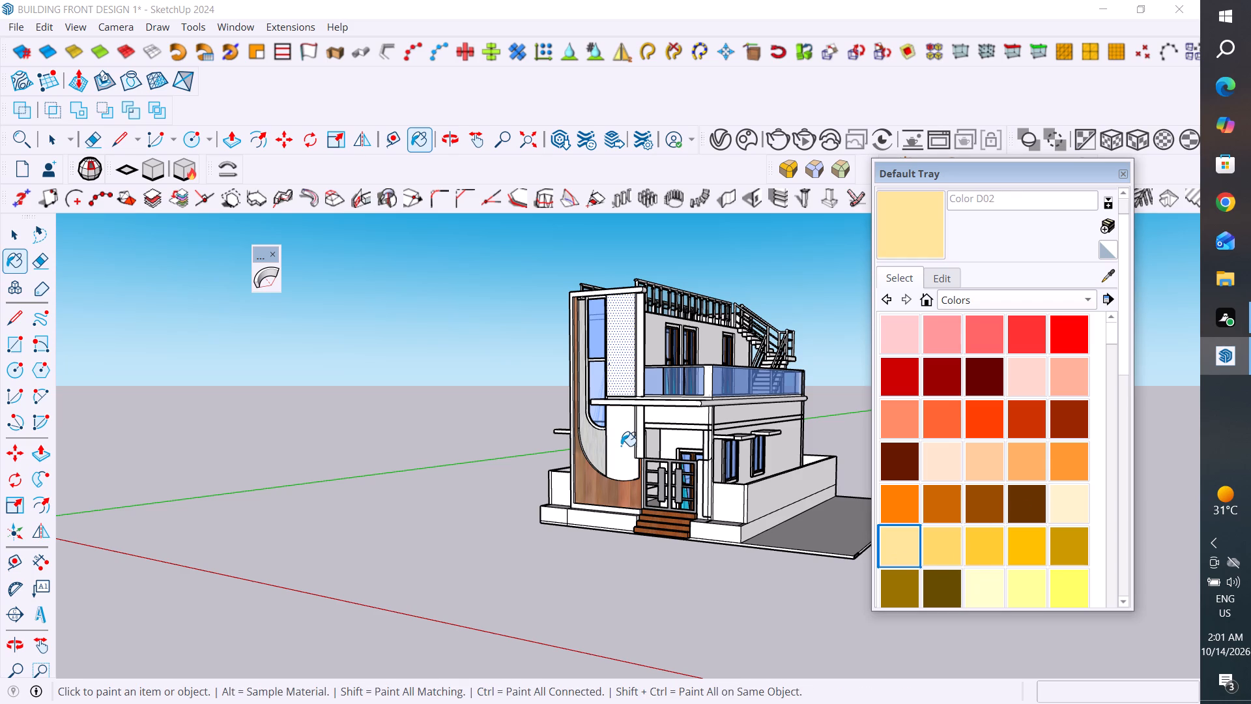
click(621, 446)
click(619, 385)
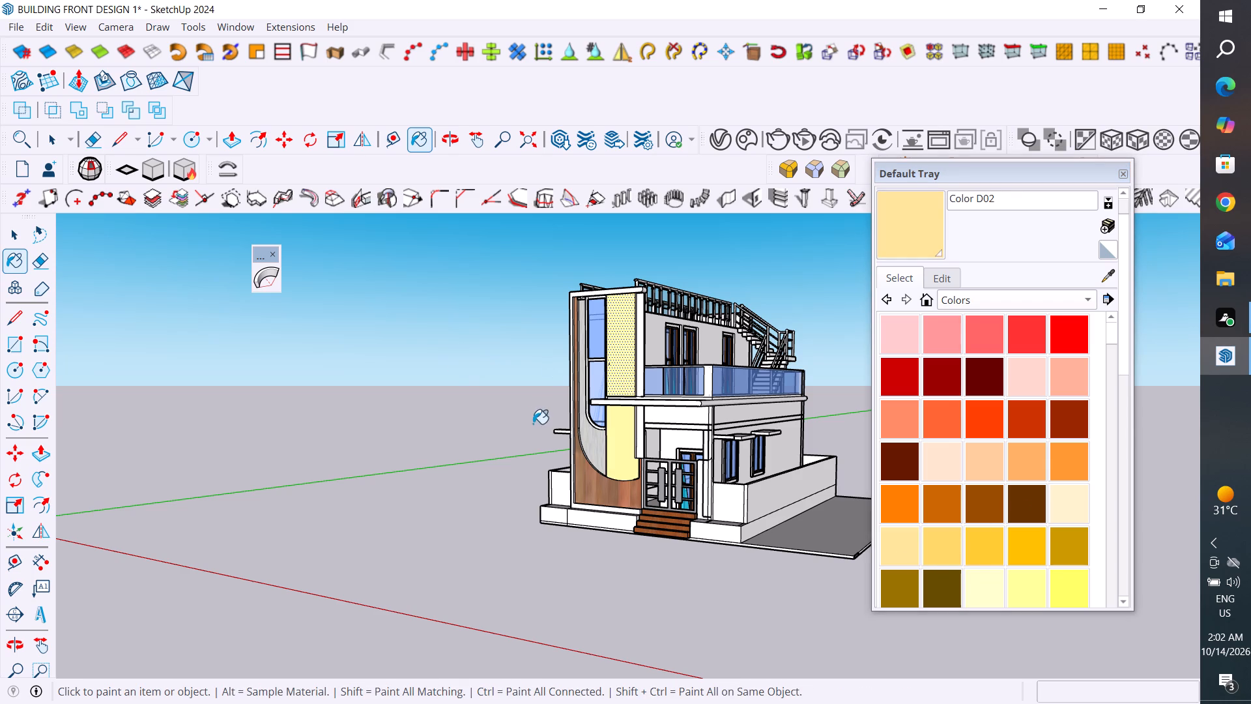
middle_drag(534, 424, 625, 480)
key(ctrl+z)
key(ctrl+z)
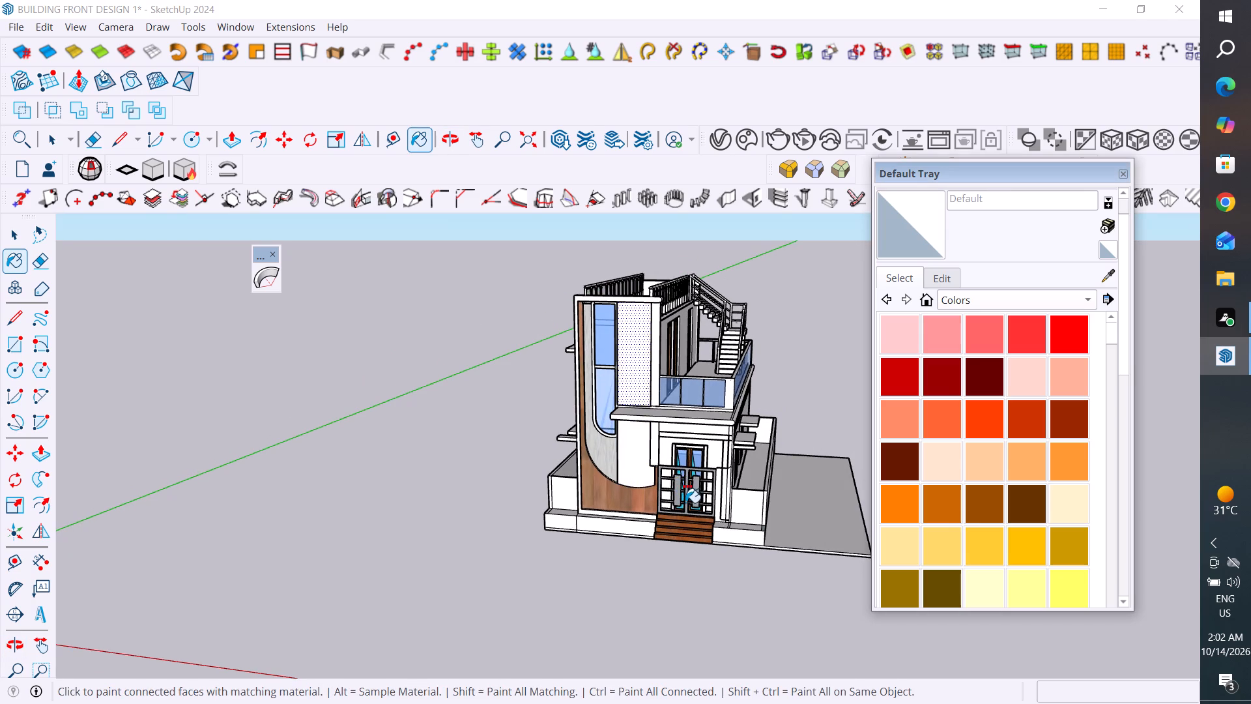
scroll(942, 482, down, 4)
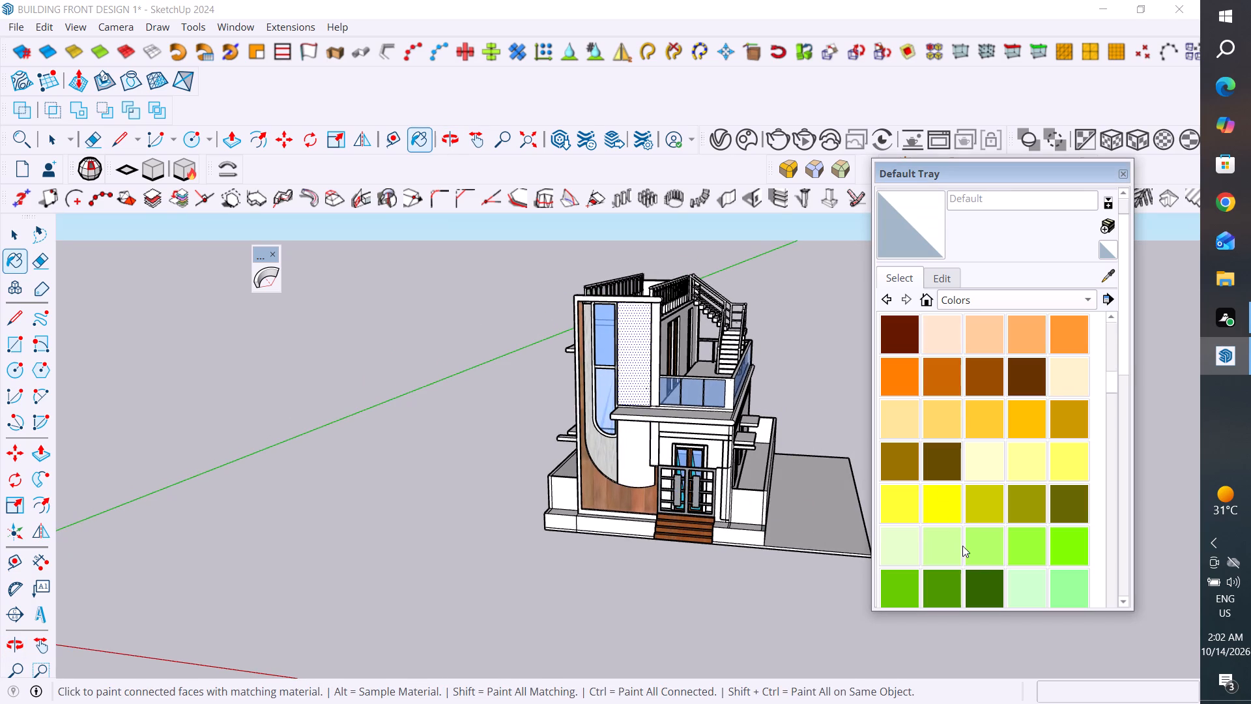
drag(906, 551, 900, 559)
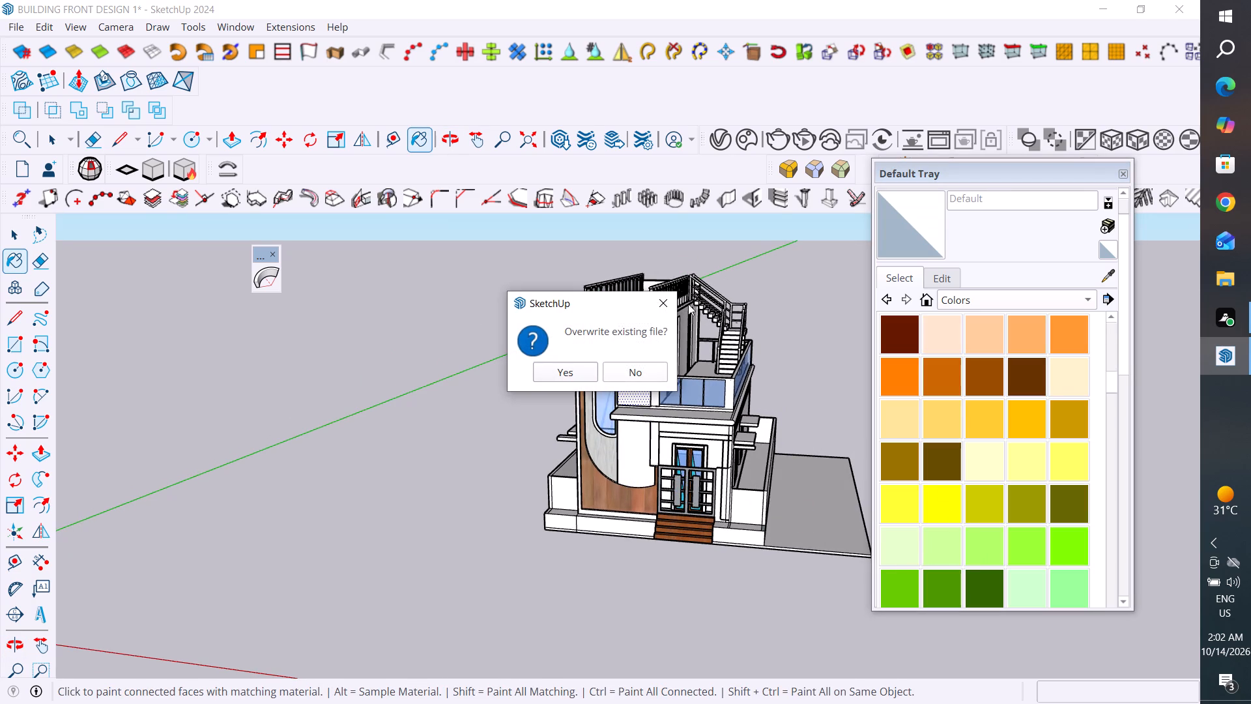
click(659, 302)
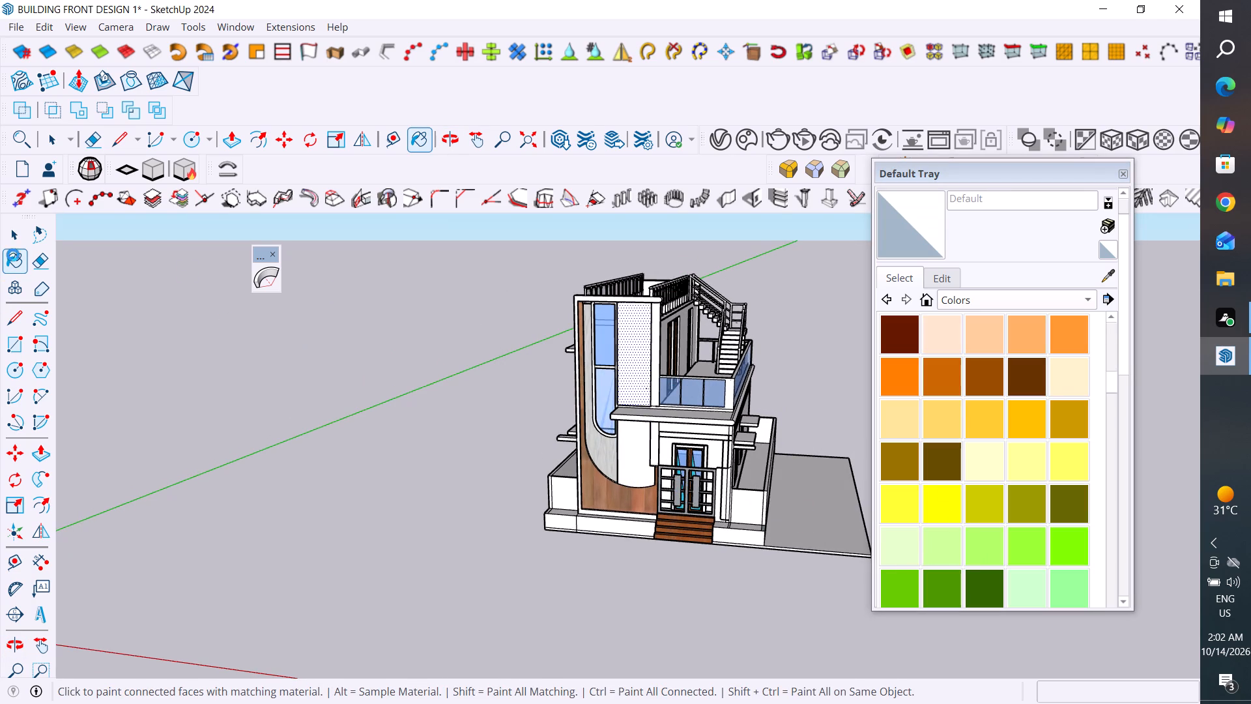
Paint the tower face below the canopy and all connected unpainted exterior faces with Color D02, and clear the selection.
scroll(665, 379, up, 3)
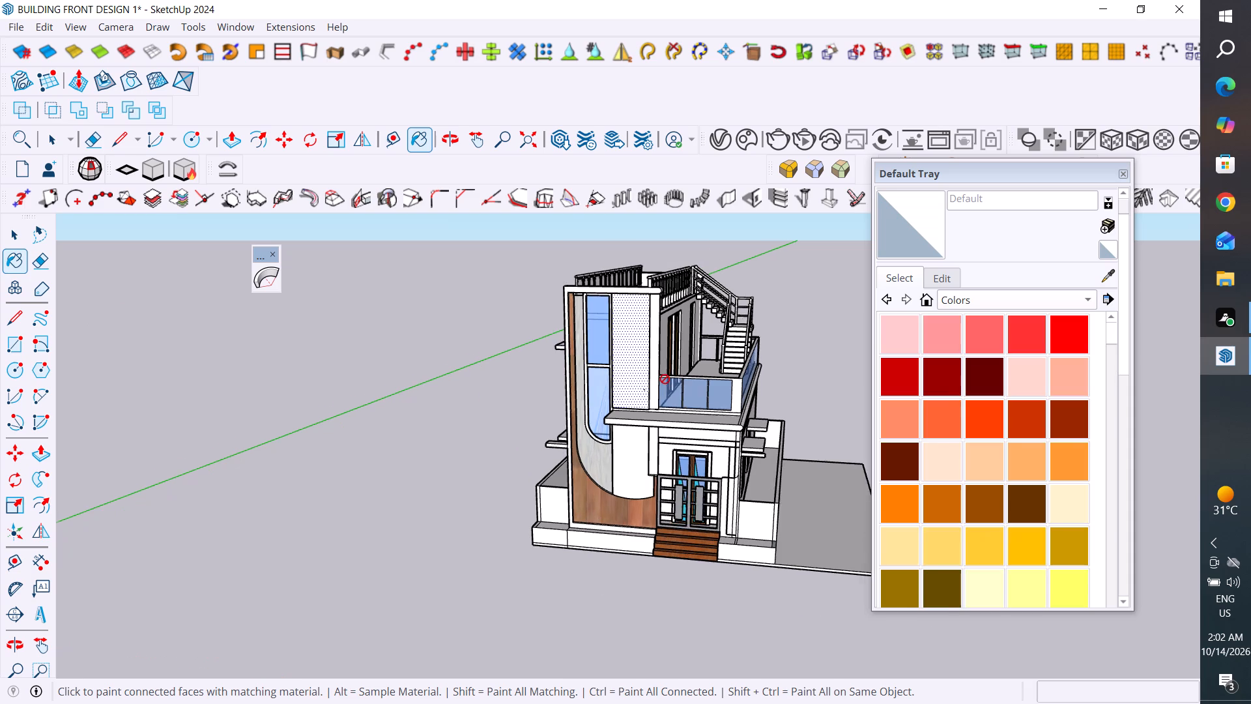
scroll(665, 379, up, 3)
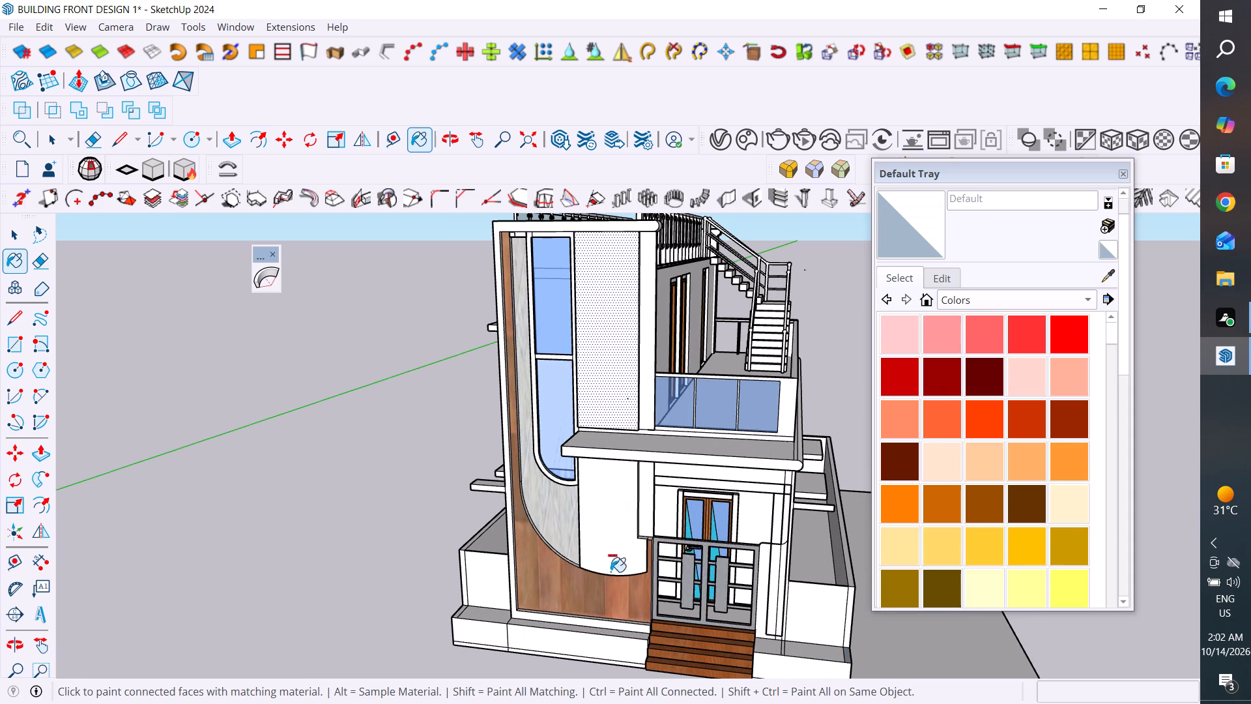
click(907, 546)
click(611, 517)
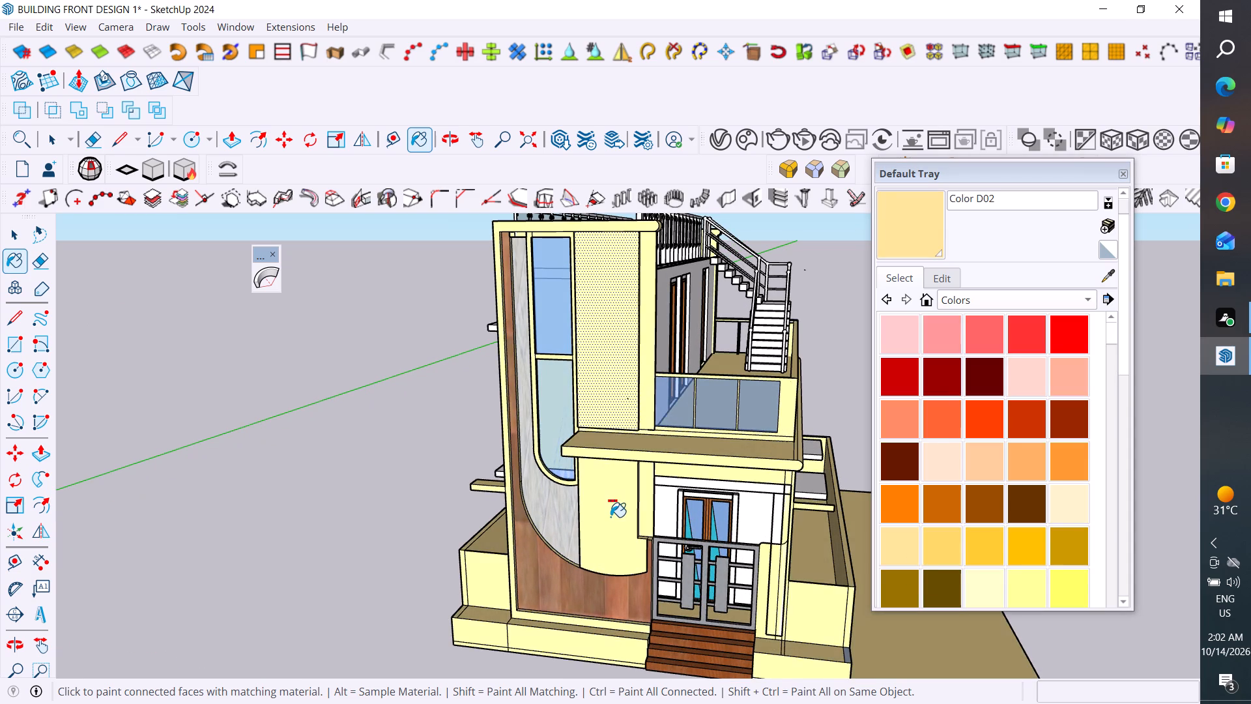
scroll(502, 419, down, 4)
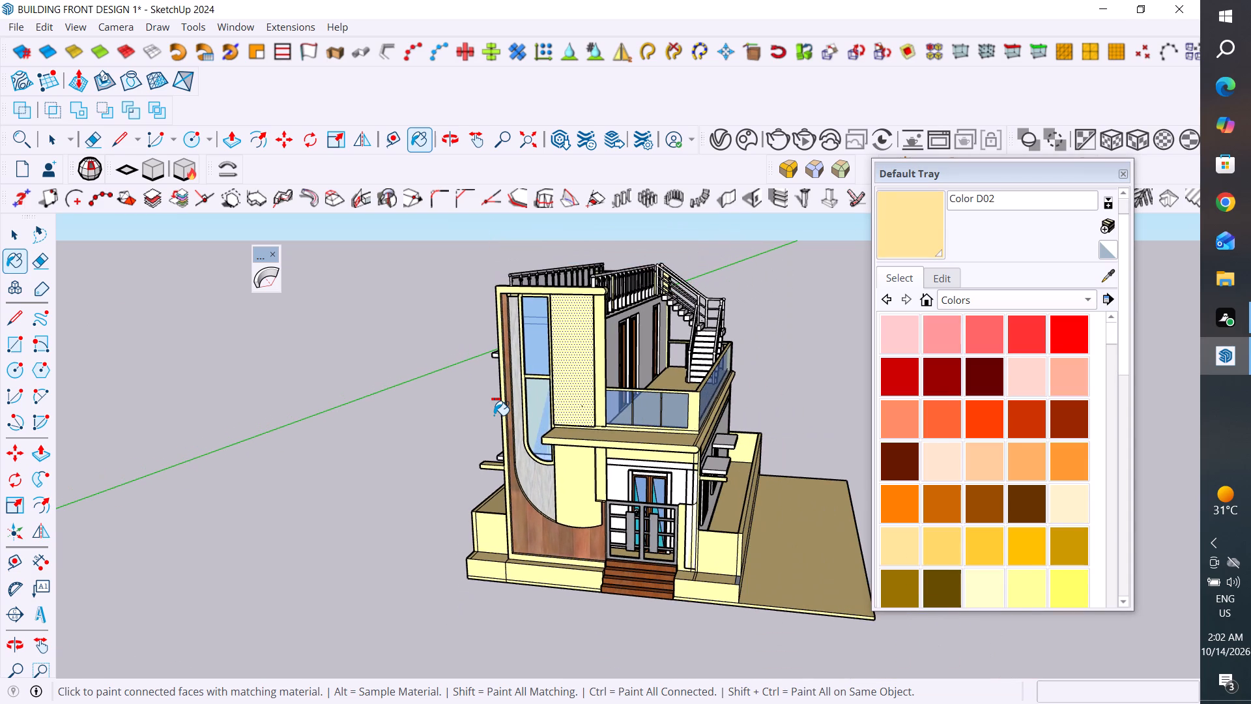
click(15, 236)
click(272, 411)
Examine the Color D02 exterior from the front, the side wall and the entrance gate.
scroll(460, 512, down, 3)
middle_drag(710, 471, 759, 367)
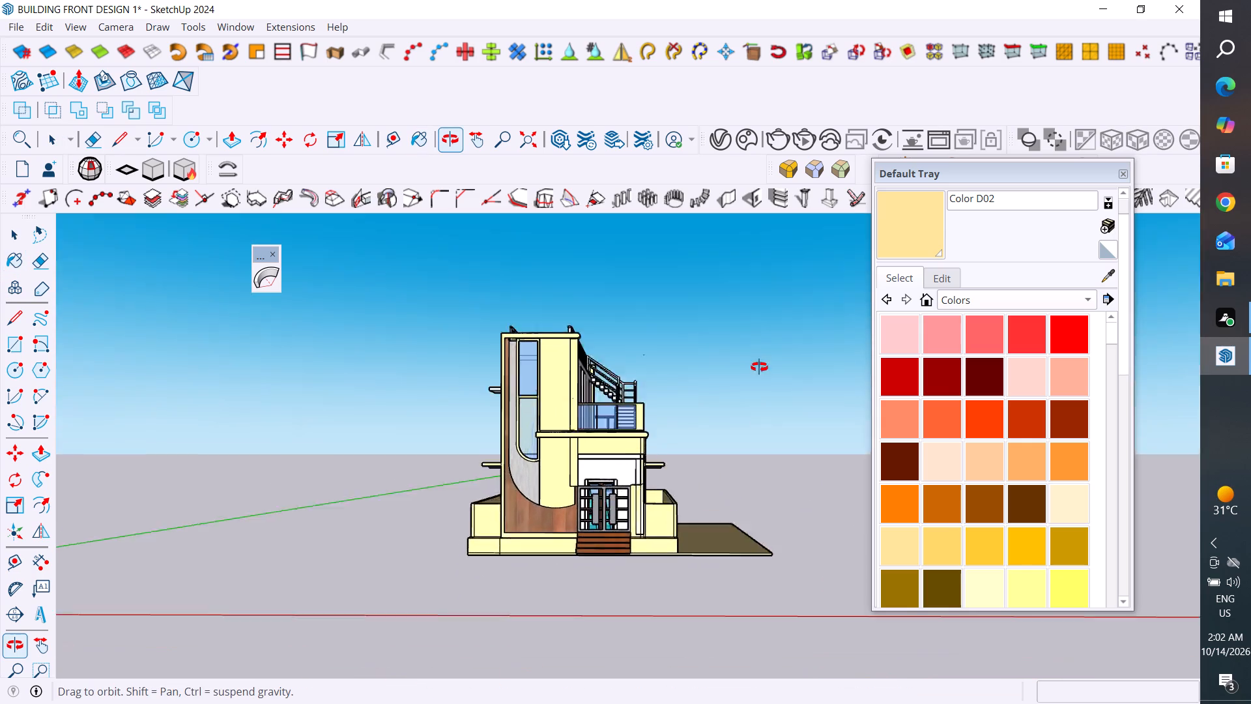
middle_drag(759, 367, 673, 559)
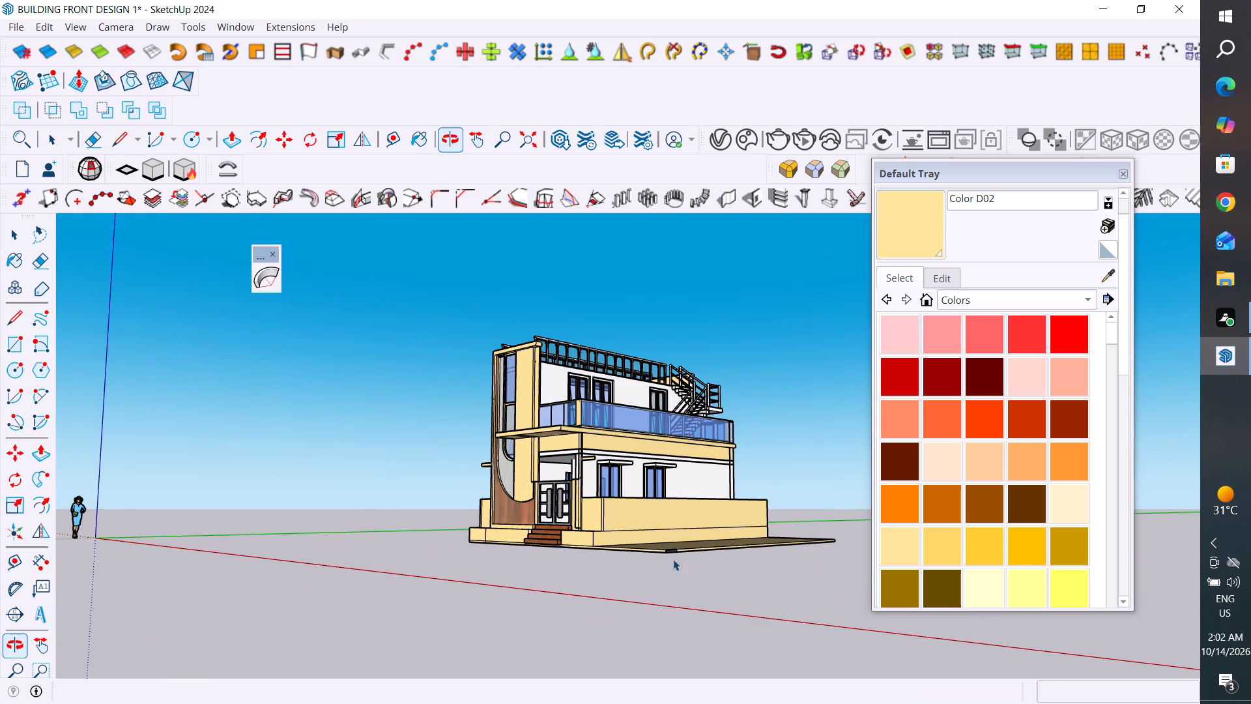
scroll(665, 478, up, 2)
middle_drag(588, 508, 712, 596)
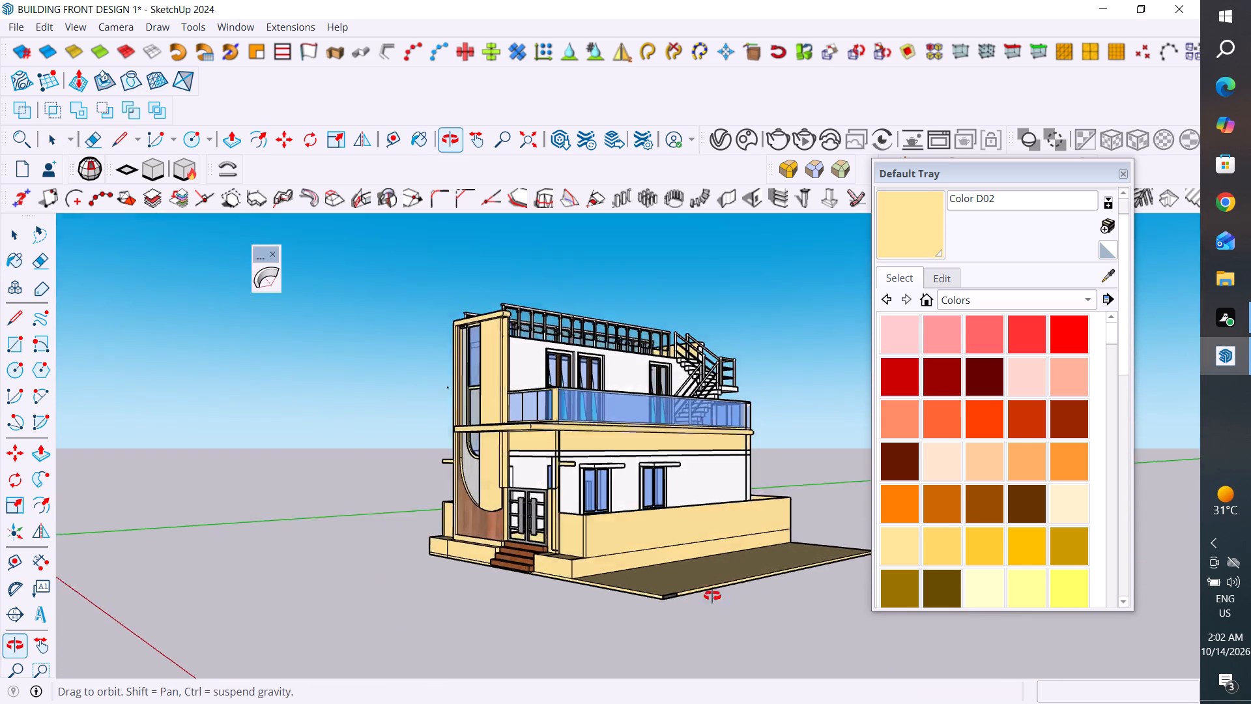
middle_drag(712, 596, 818, 616)
scroll(635, 549, up, 3)
middle_drag(557, 592, 650, 527)
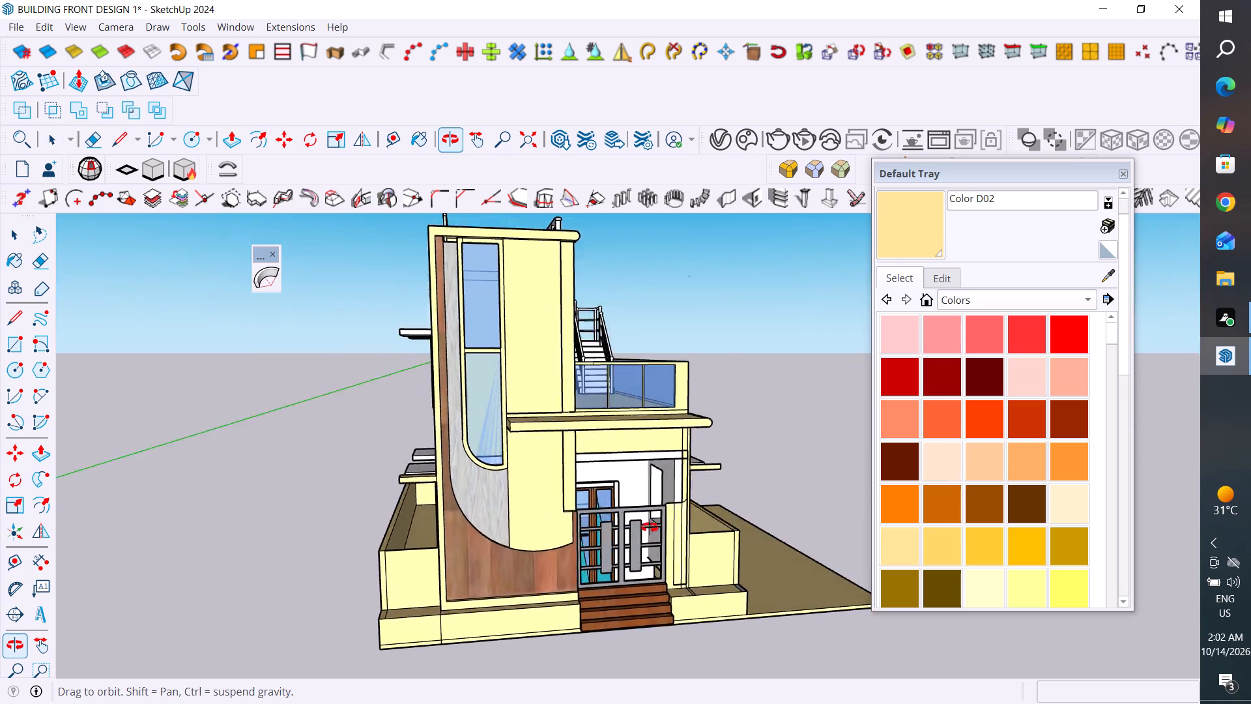
middle_drag(650, 527, 523, 555)
scroll(650, 505, up, 1)
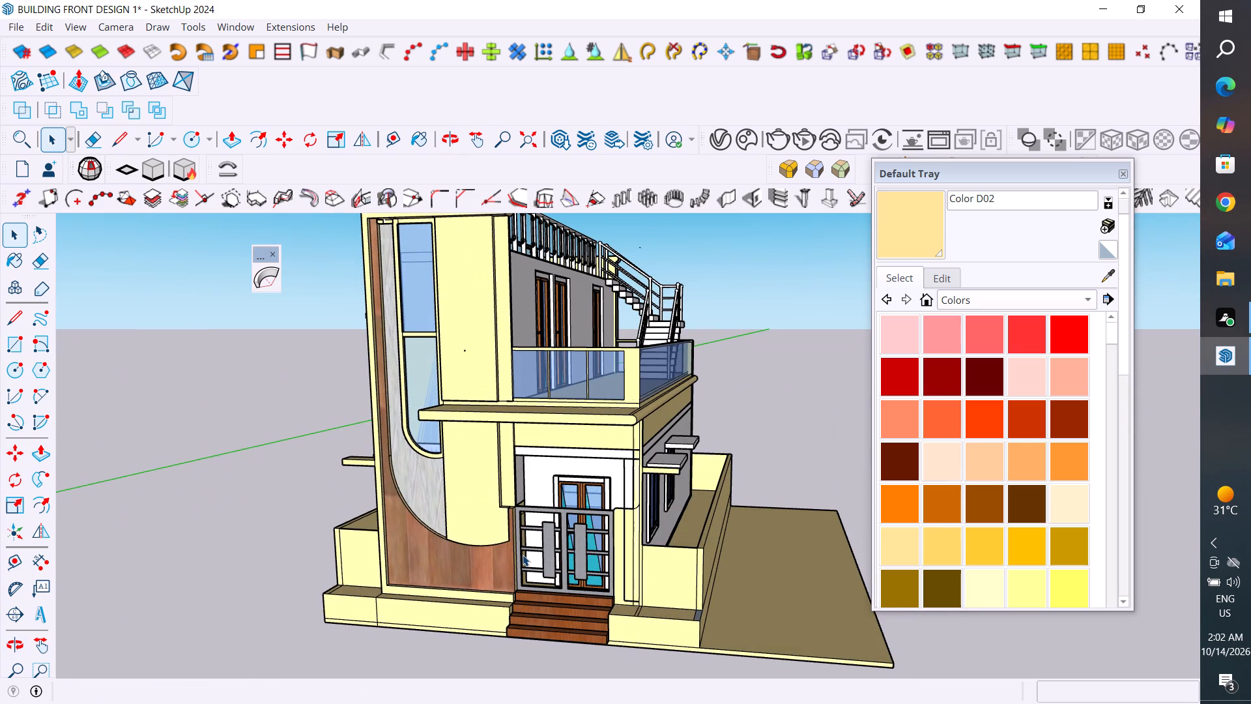
middle_drag(544, 562, 558, 583)
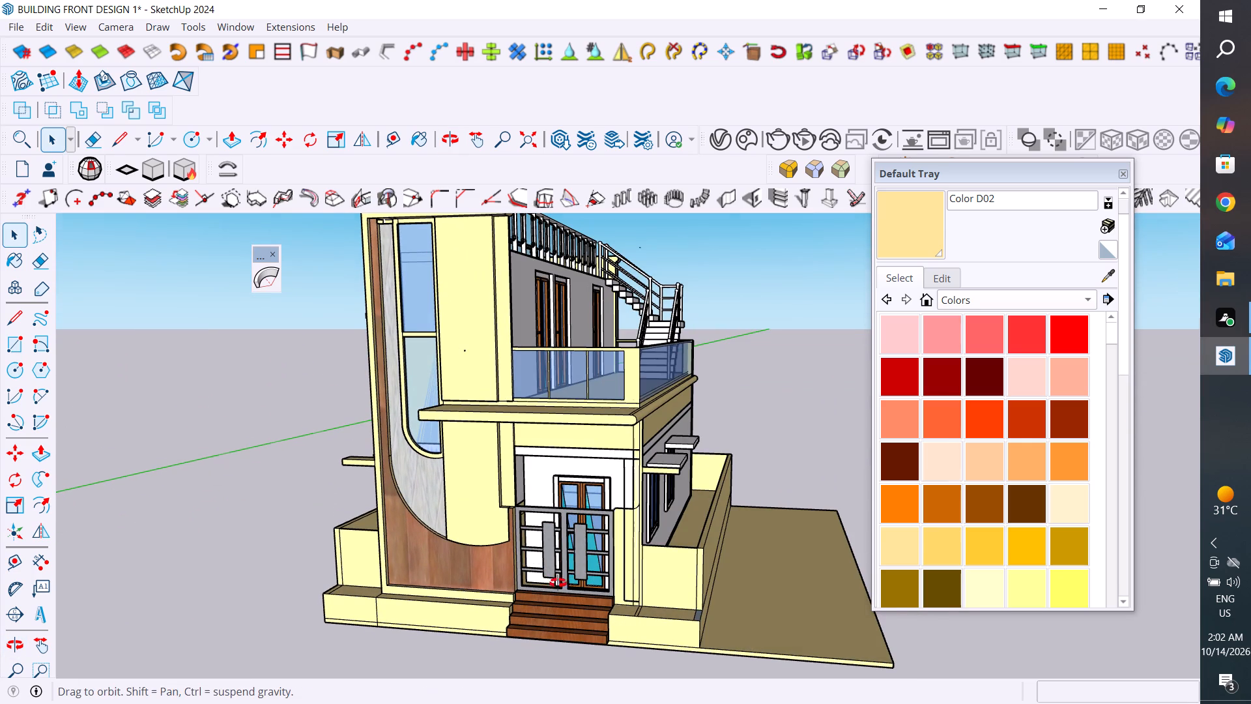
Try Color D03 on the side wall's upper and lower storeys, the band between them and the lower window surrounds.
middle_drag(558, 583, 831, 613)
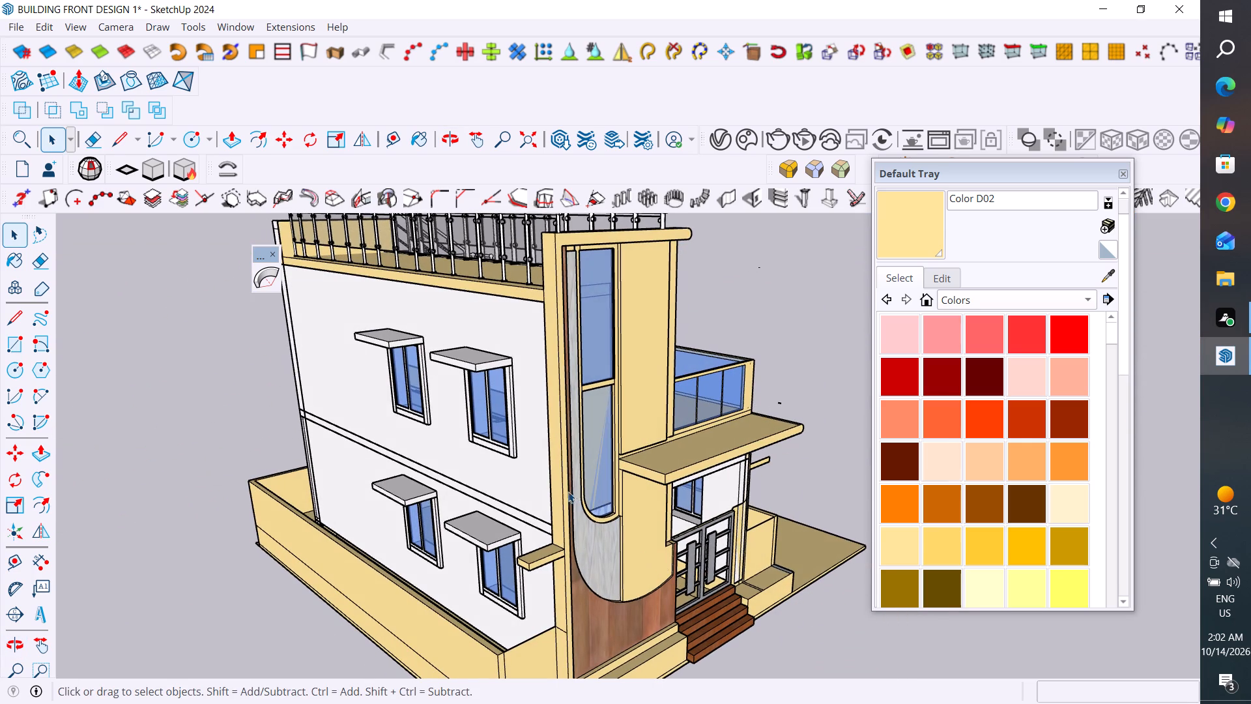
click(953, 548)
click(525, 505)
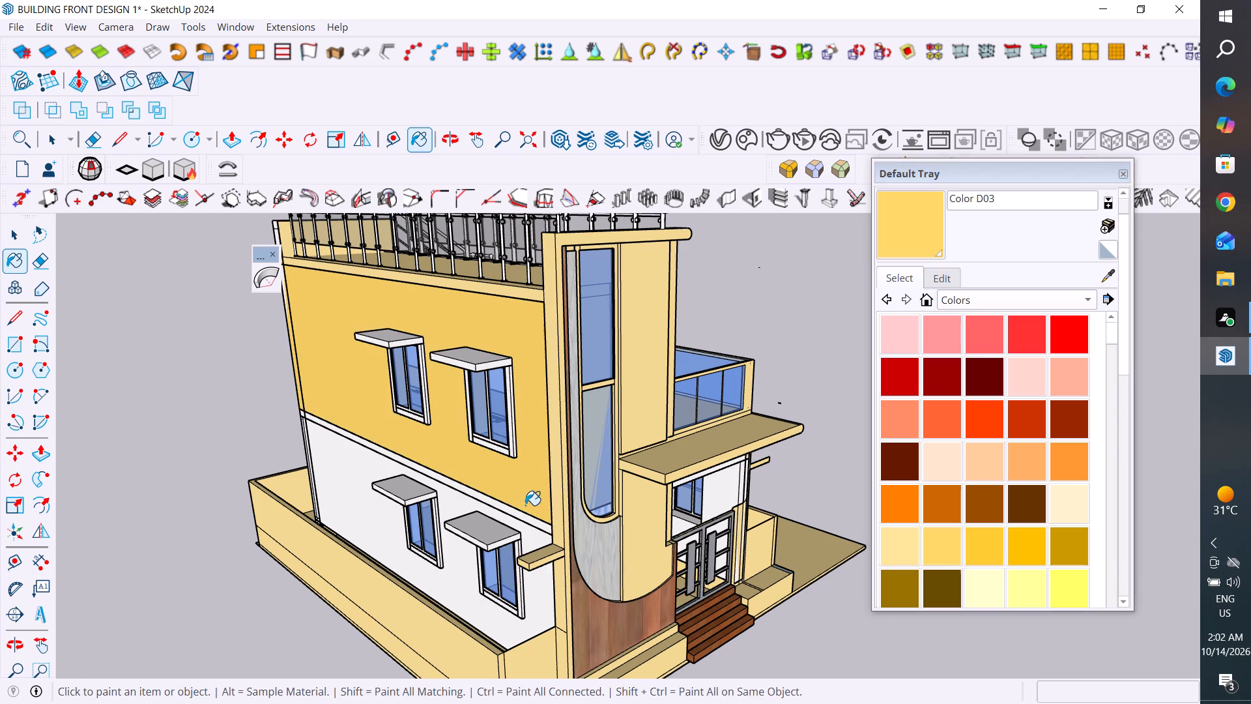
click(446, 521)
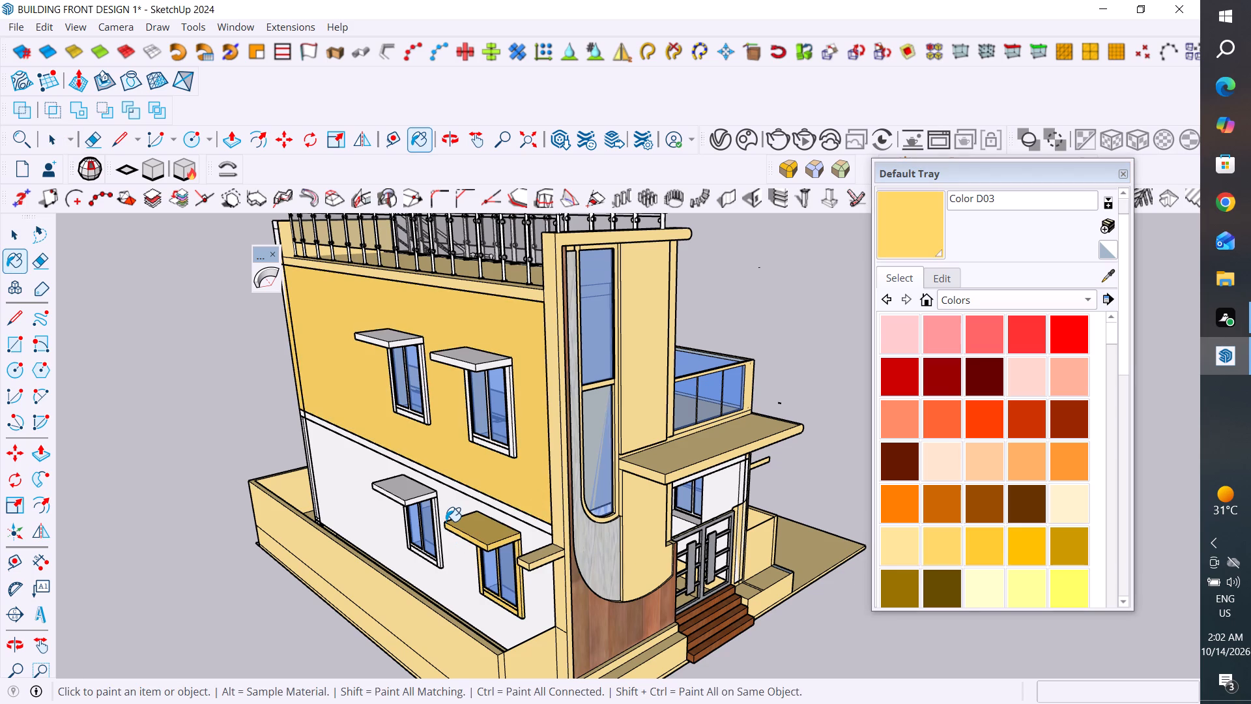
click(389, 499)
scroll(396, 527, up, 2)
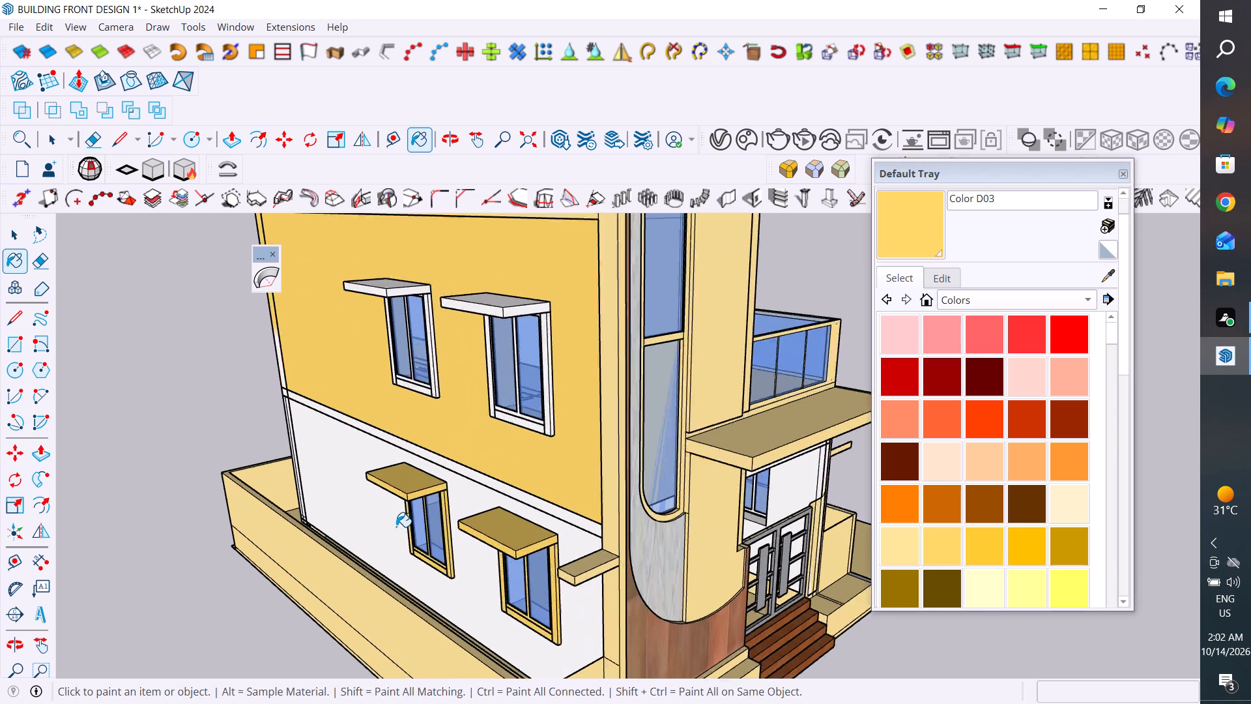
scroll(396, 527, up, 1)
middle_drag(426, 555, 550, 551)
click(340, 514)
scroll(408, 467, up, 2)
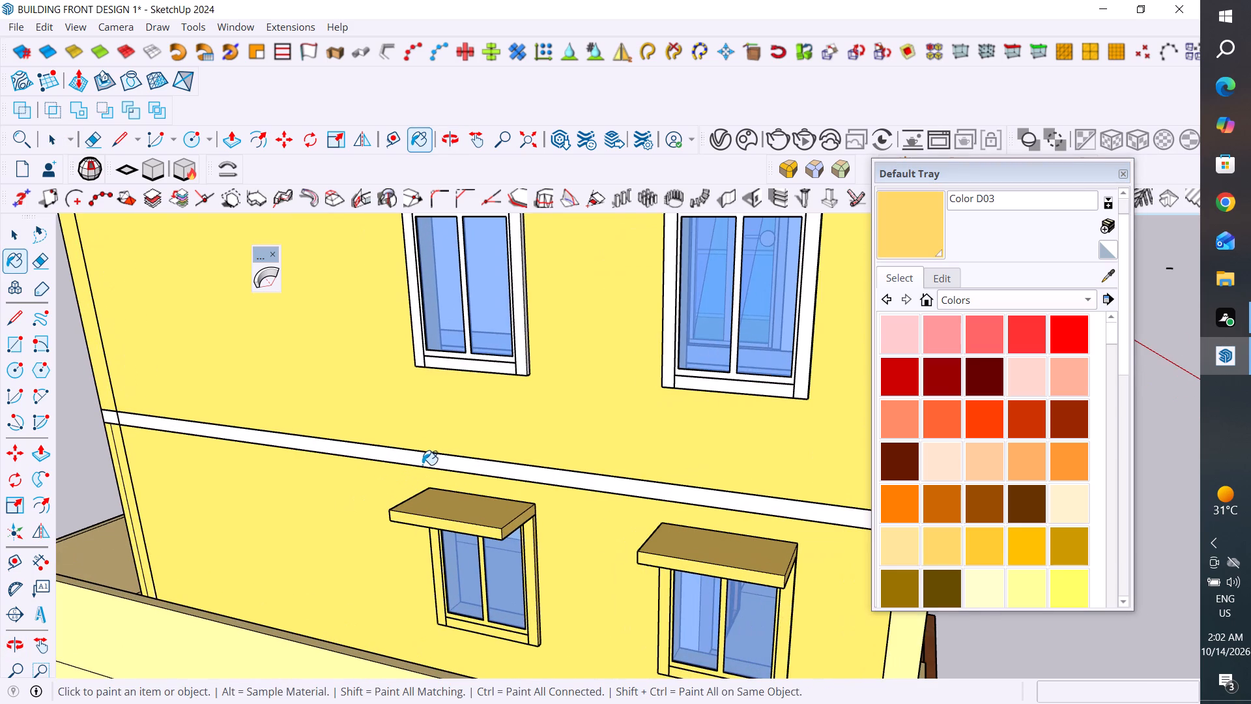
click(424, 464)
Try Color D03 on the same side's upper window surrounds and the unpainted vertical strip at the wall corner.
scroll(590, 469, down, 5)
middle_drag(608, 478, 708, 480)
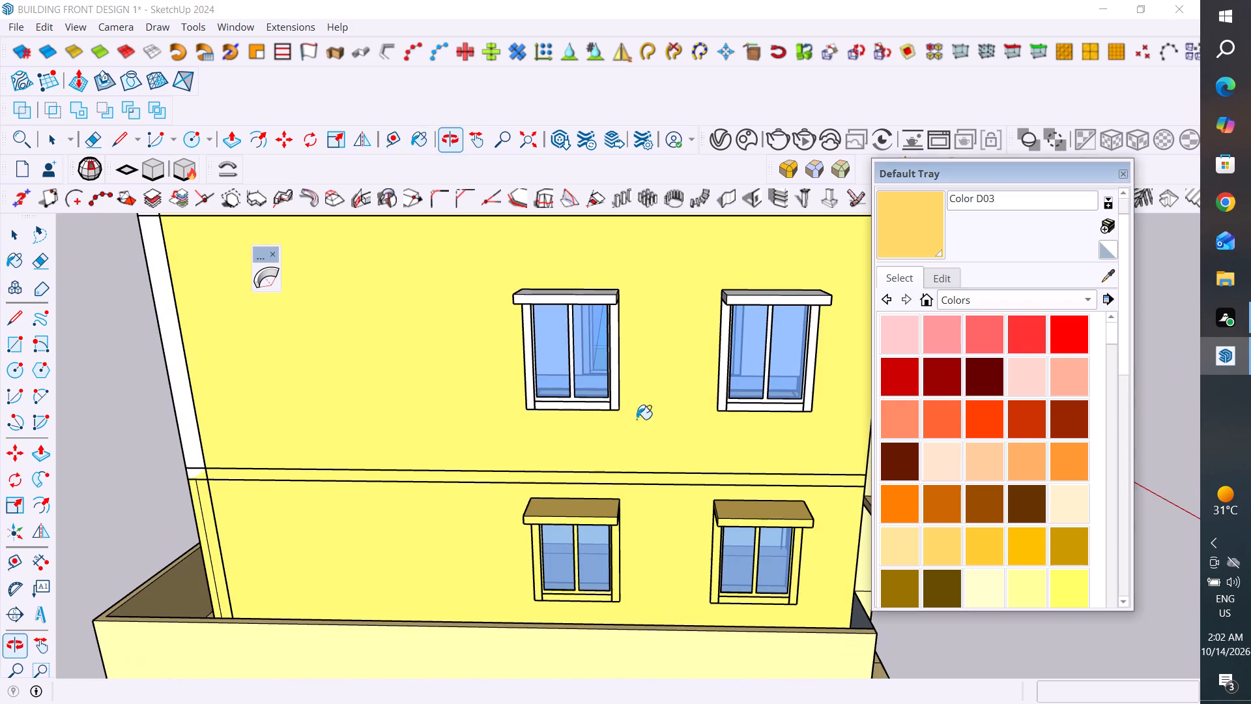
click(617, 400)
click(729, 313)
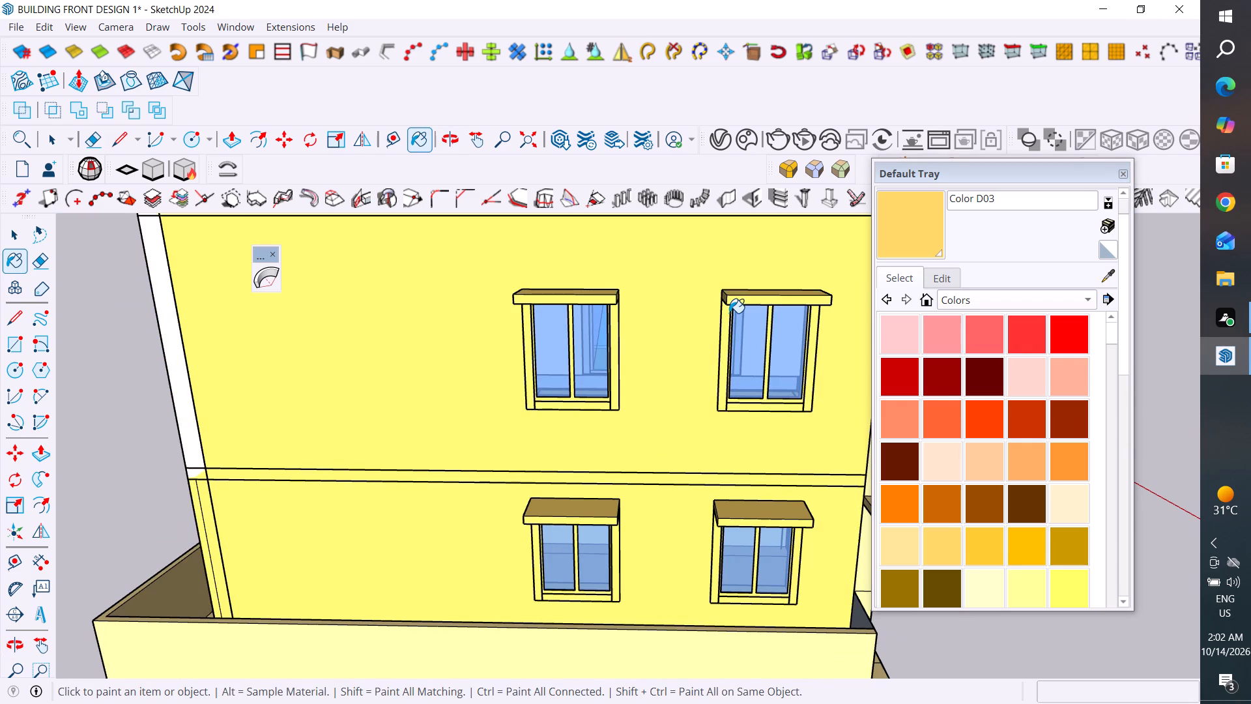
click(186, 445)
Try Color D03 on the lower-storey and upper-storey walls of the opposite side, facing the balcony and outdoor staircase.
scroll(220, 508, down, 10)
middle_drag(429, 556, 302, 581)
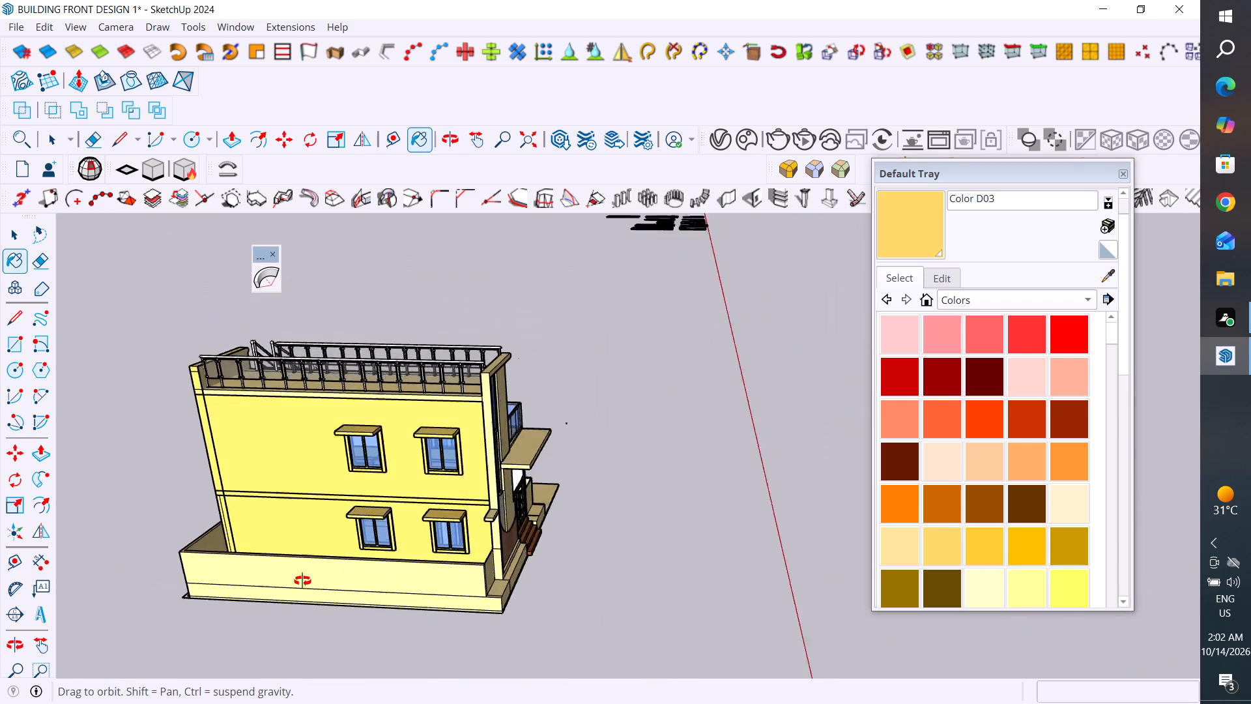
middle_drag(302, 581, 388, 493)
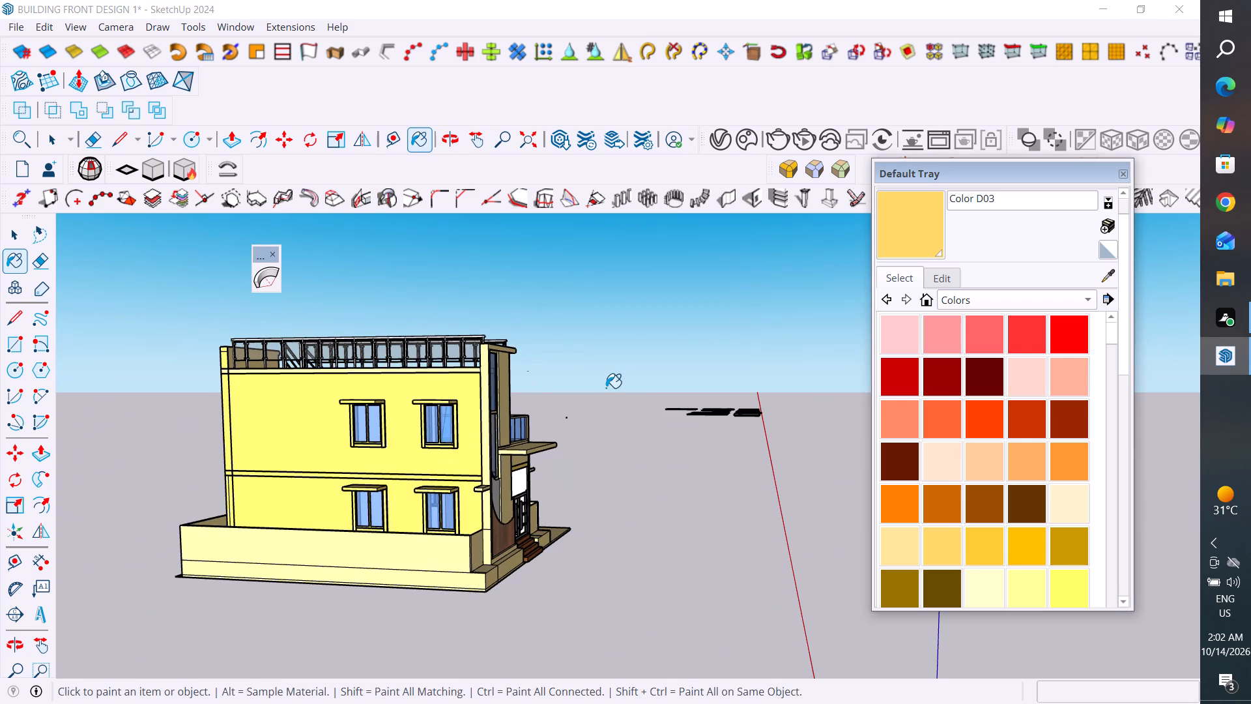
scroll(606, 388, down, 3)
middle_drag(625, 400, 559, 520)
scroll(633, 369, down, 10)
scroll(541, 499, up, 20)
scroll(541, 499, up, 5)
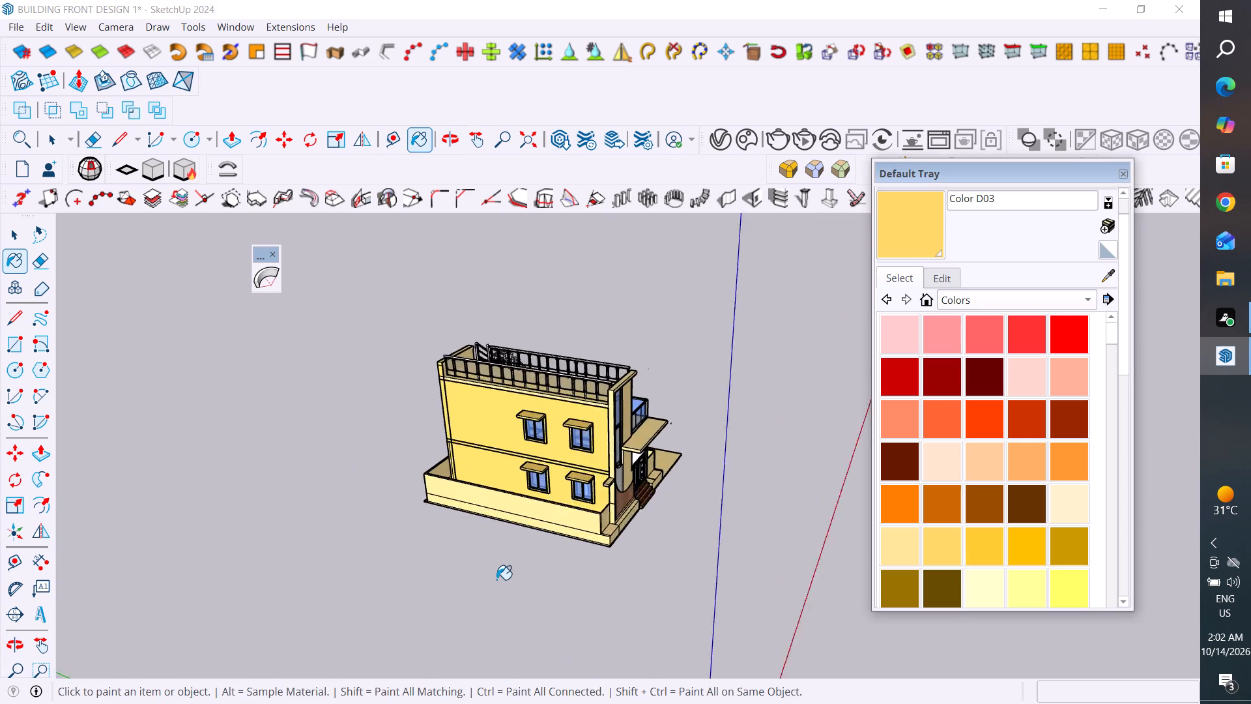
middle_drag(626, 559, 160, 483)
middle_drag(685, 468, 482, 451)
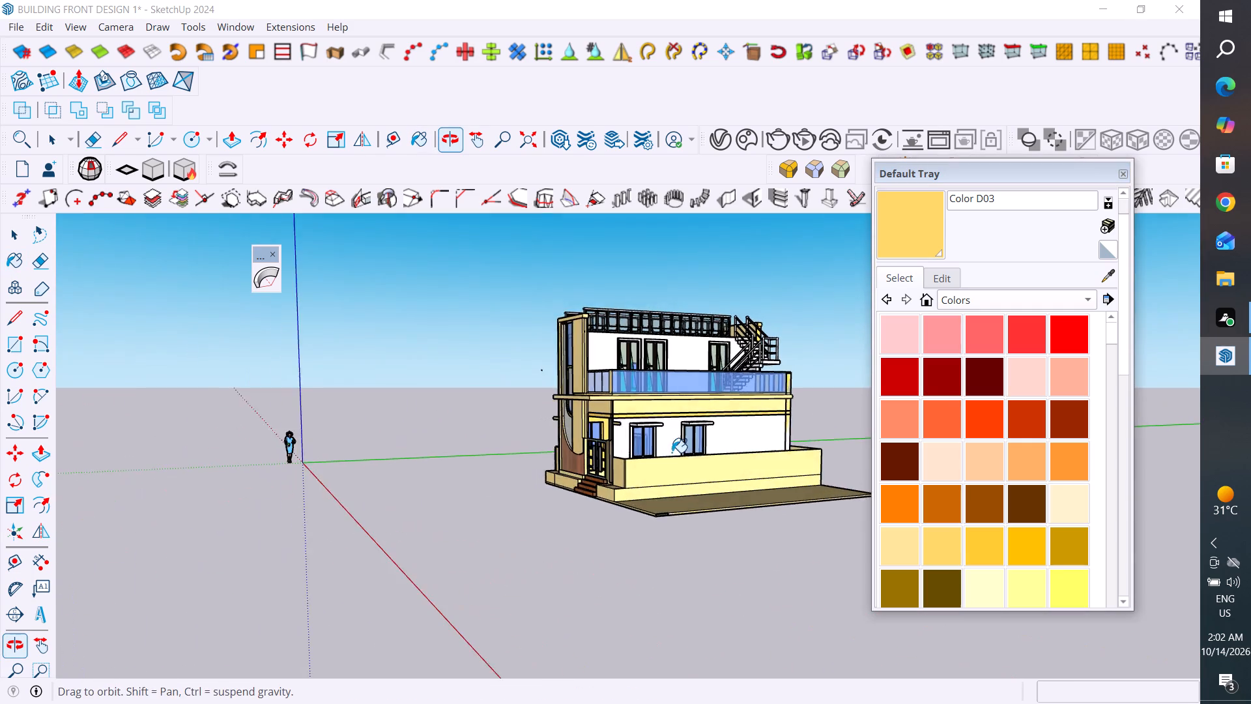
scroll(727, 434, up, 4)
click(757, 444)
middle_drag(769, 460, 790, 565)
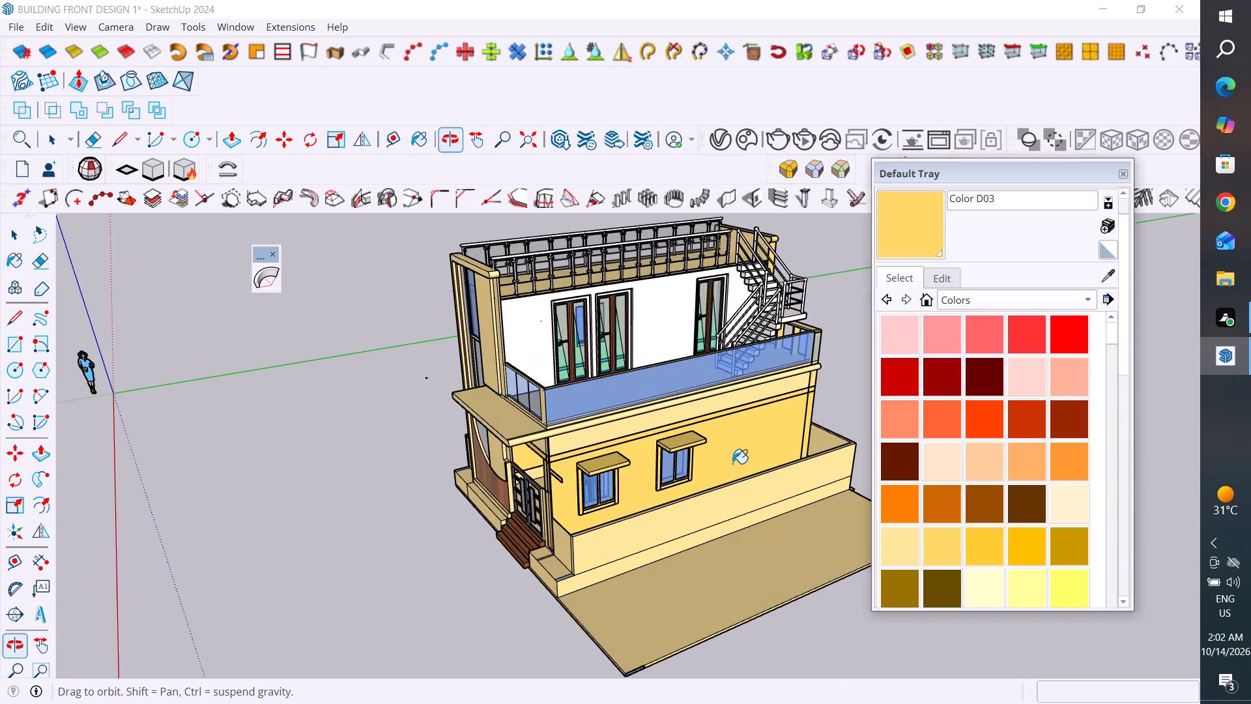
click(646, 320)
Examine the two-tone Color D02 and D03 exterior from the front, the entrance and the balcony side.
middle_drag(650, 383, 783, 327)
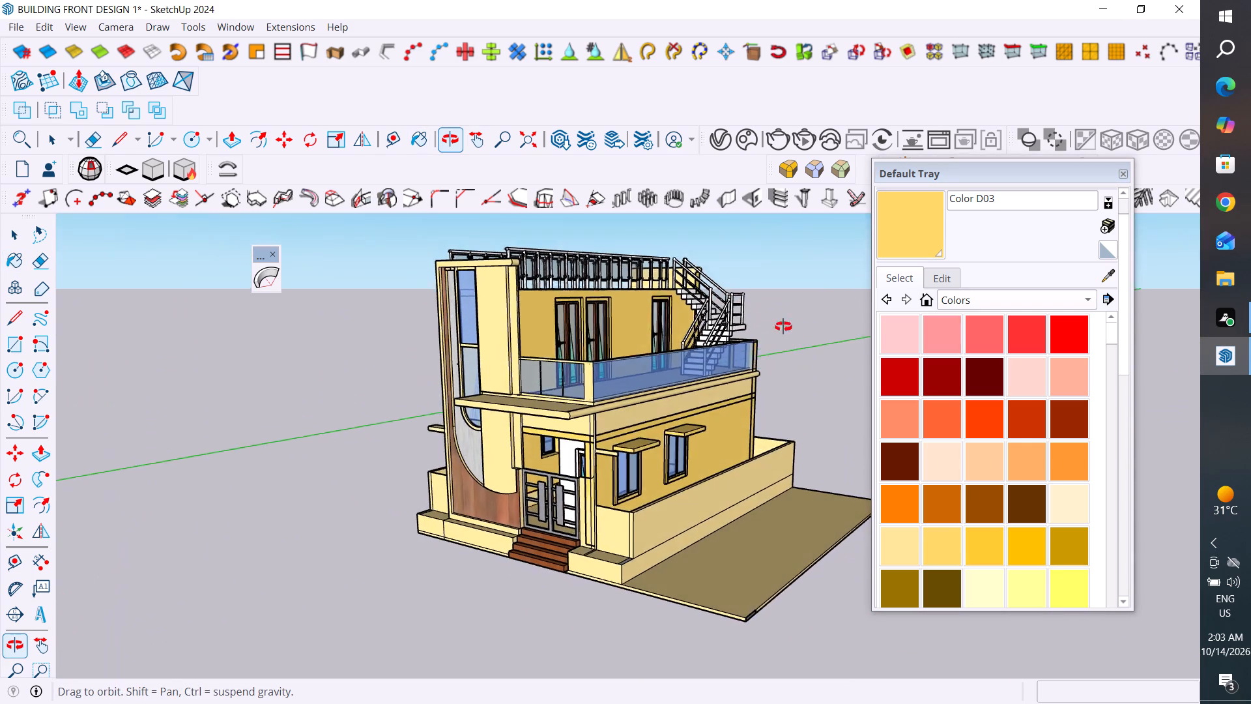
middle_drag(783, 327, 794, 342)
scroll(670, 490, up, 2)
middle_drag(666, 529, 745, 566)
scroll(728, 583, down, 5)
scroll(710, 293, up, 2)
middle_drag(695, 369, 640, 294)
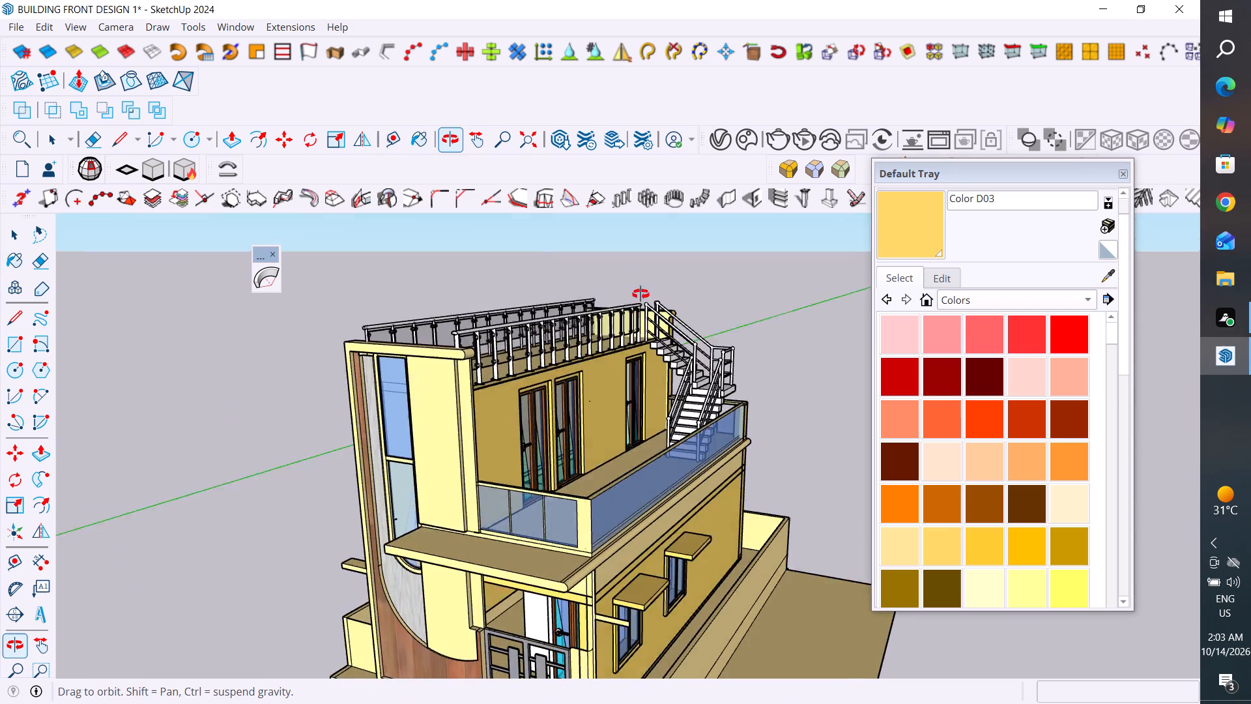
middle_drag(640, 294, 687, 314)
scroll(596, 338, down, 3)
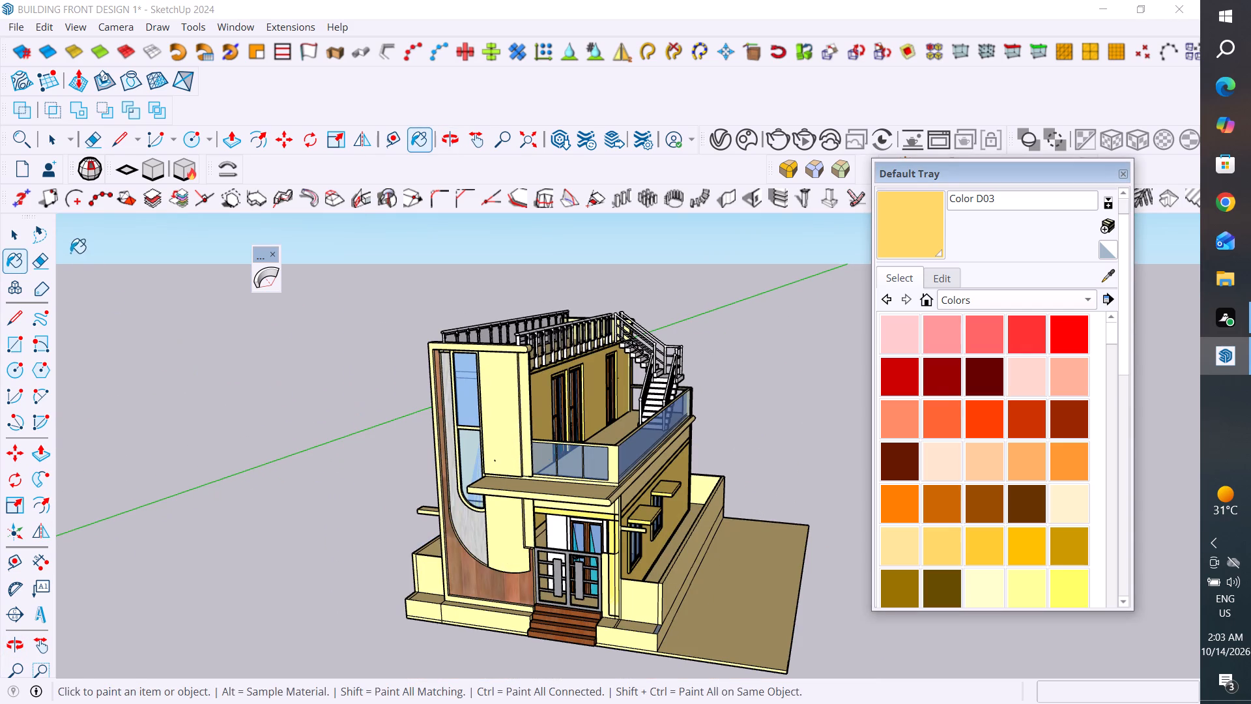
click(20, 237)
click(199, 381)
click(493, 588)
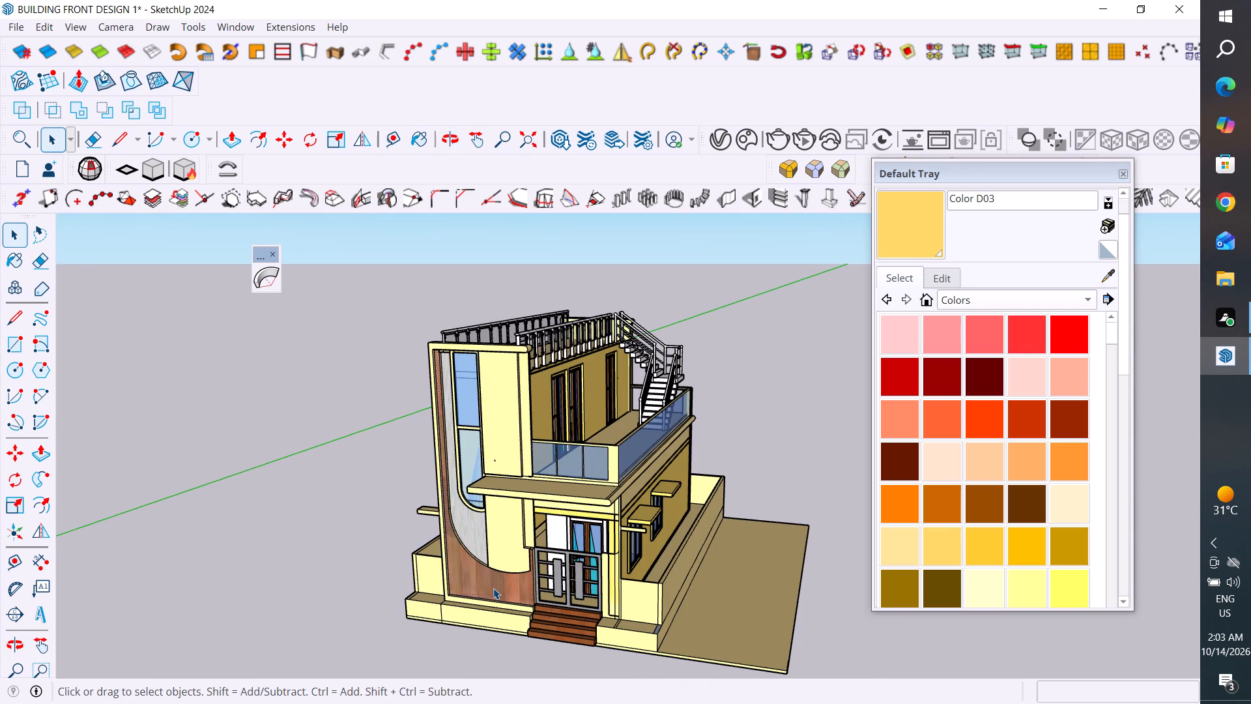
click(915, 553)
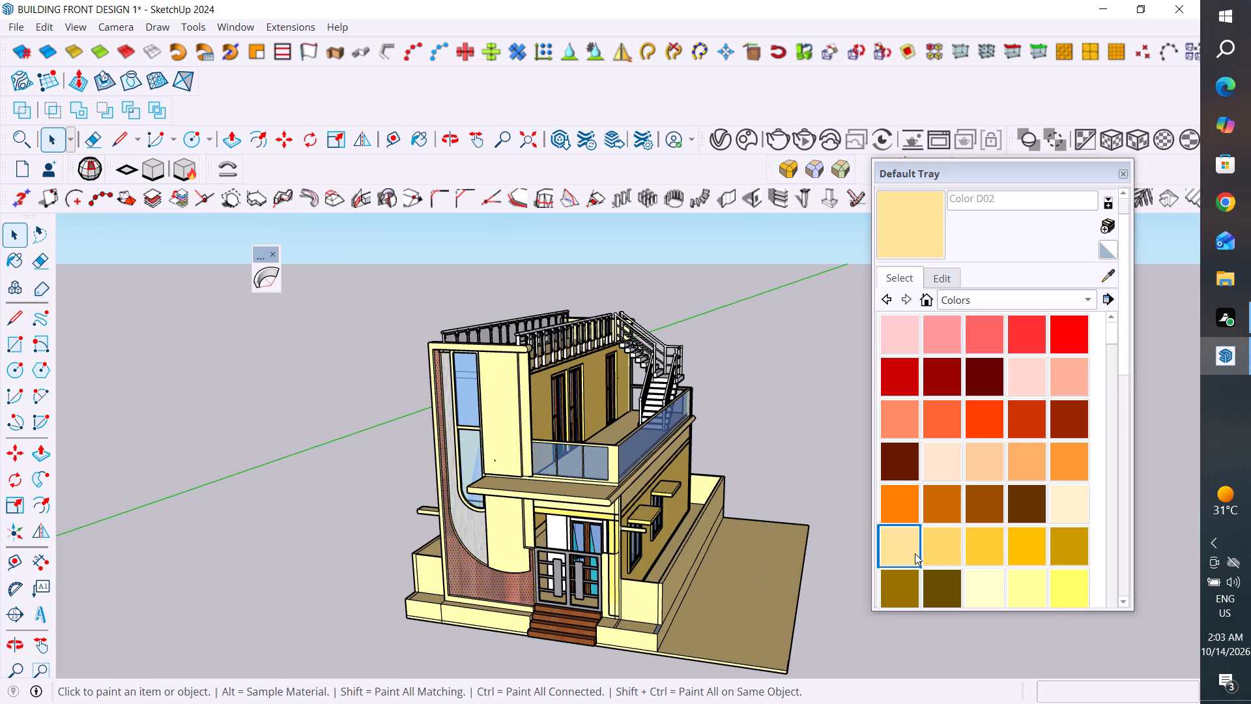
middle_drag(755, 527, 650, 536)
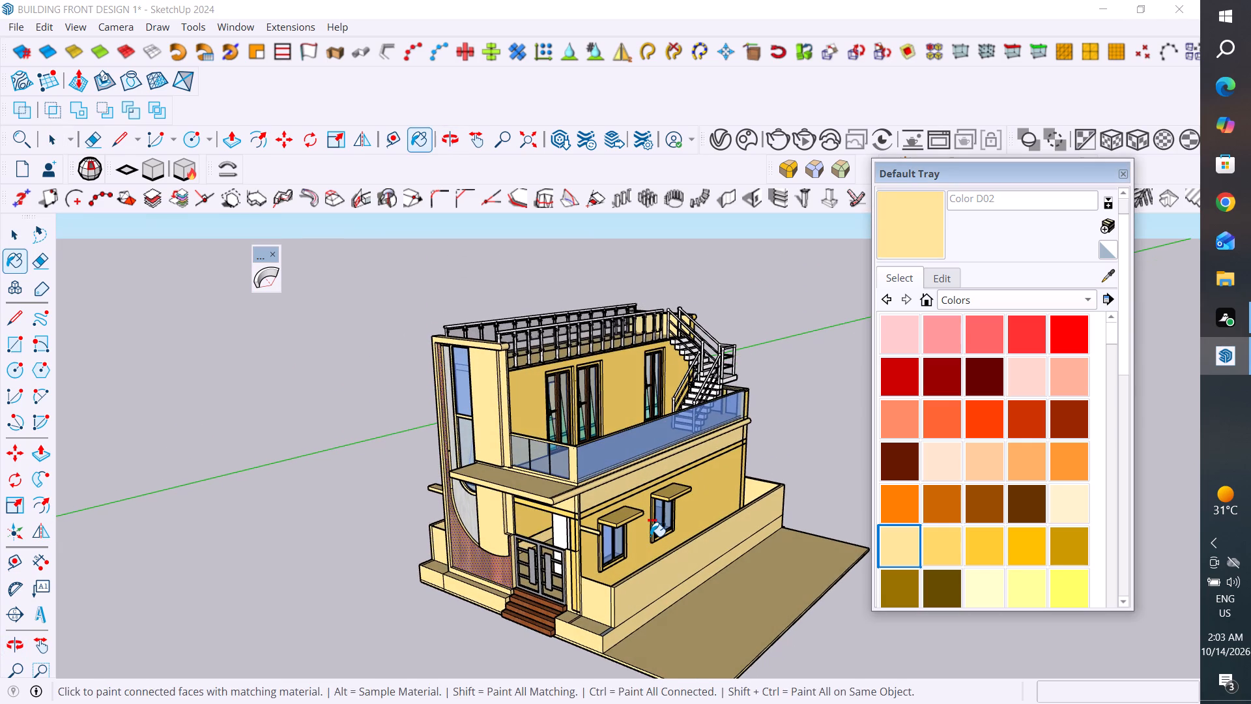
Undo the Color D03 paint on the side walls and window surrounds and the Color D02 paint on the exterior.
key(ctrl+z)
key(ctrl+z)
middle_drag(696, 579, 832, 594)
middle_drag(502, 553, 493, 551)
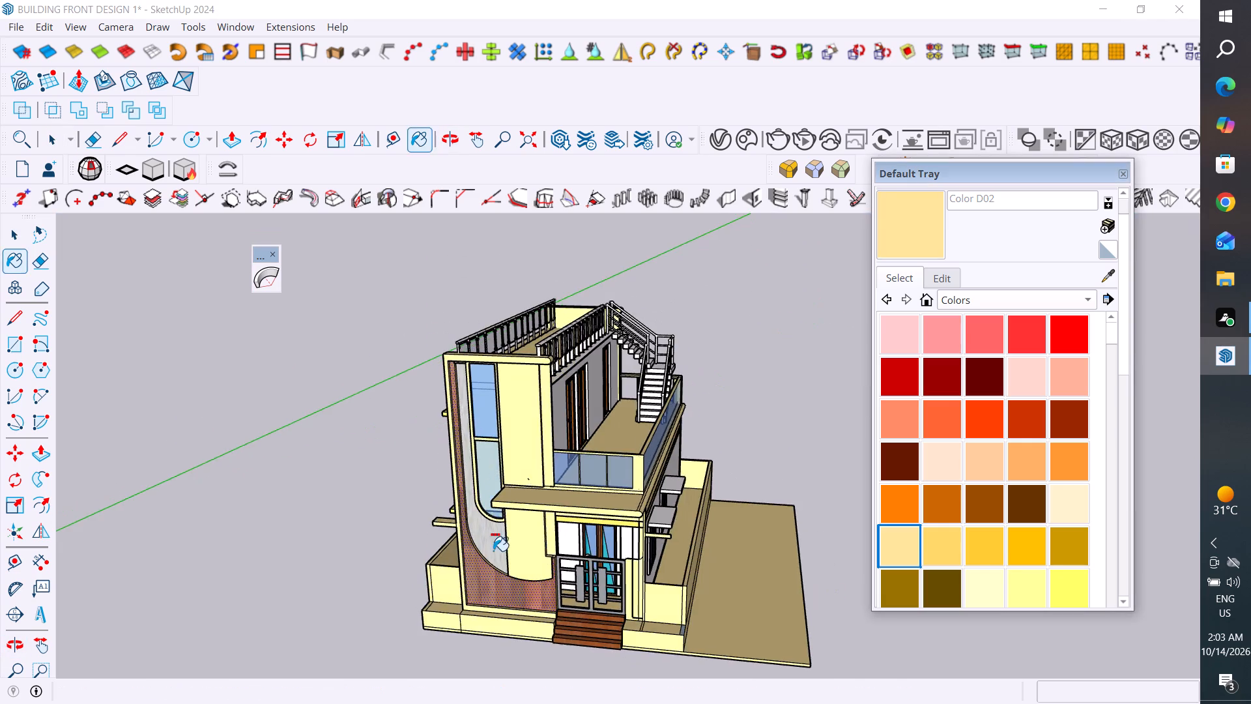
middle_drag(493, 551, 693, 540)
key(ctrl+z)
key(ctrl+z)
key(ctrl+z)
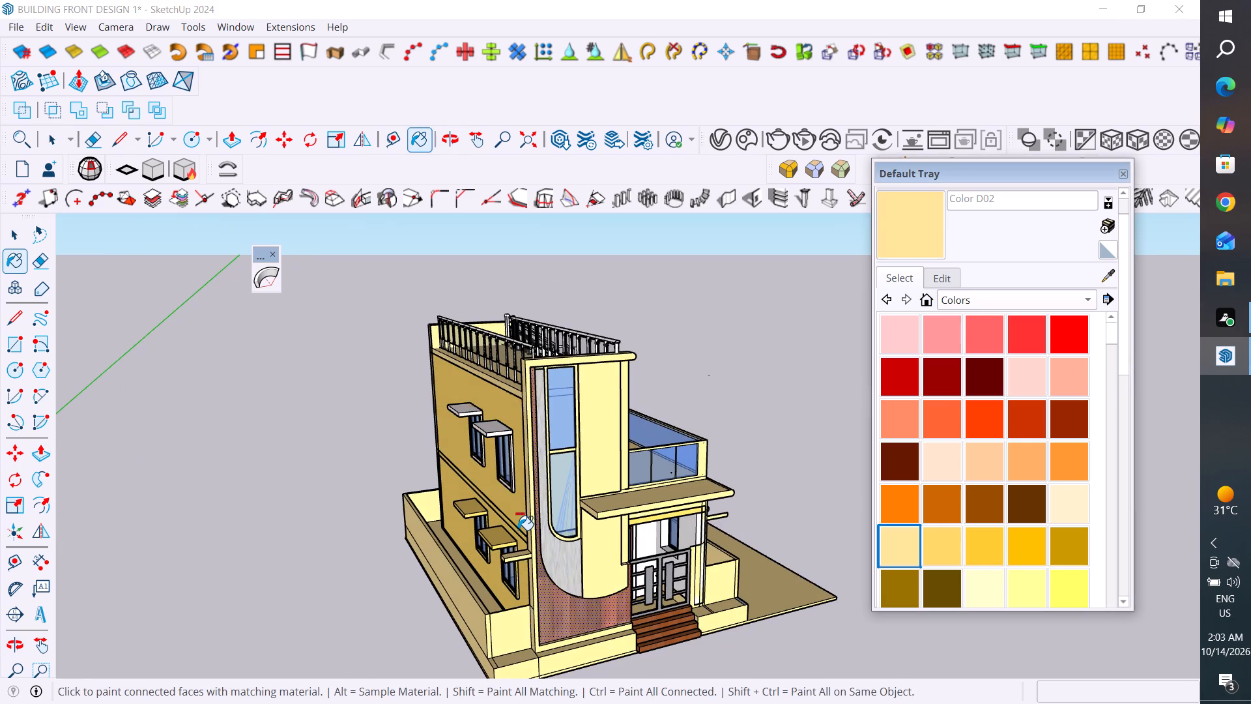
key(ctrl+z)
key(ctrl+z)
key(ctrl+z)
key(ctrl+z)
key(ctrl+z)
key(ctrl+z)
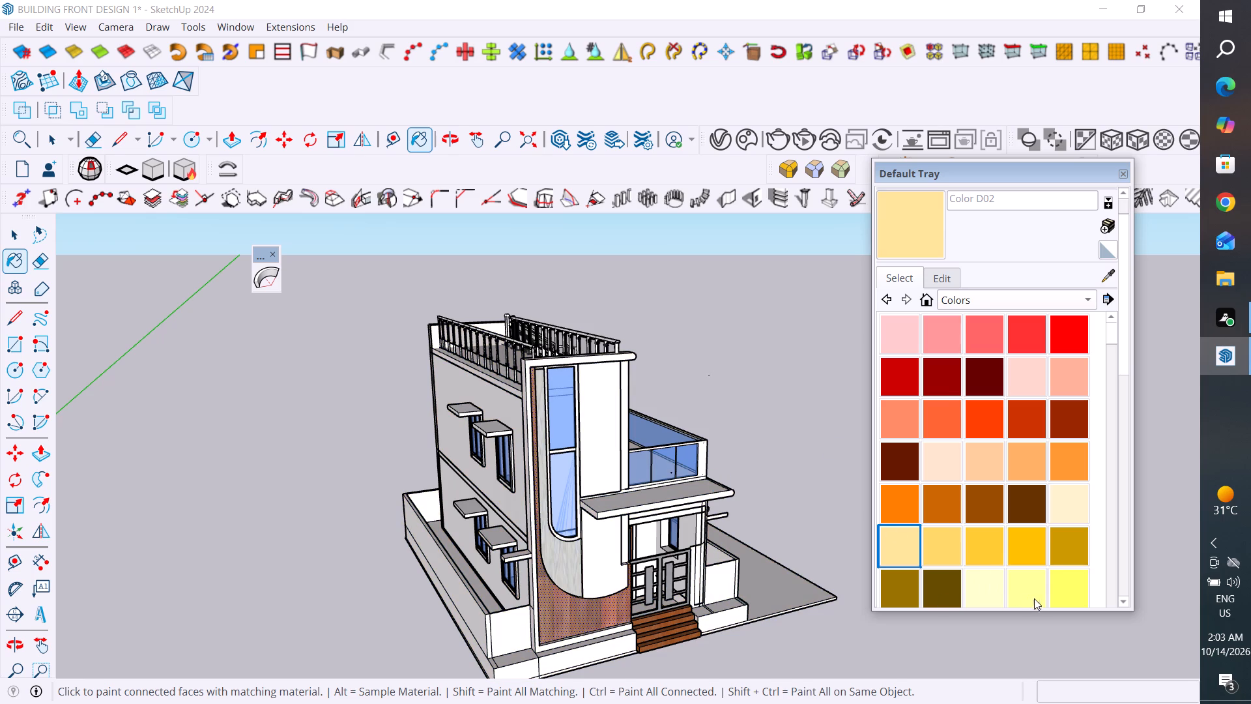
Paint the tower face and all connected unpainted exterior faces with Color D03, and check them from both sides.
click(947, 543)
click(604, 460)
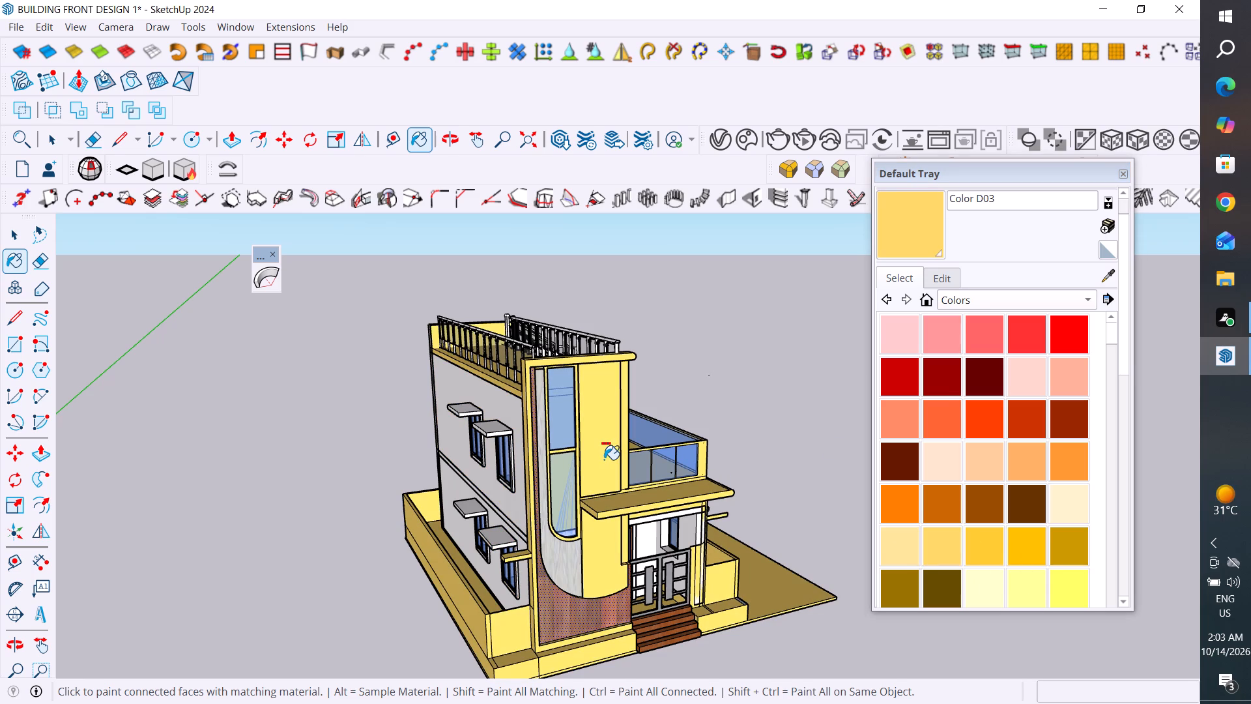
middle_drag(773, 629, 438, 617)
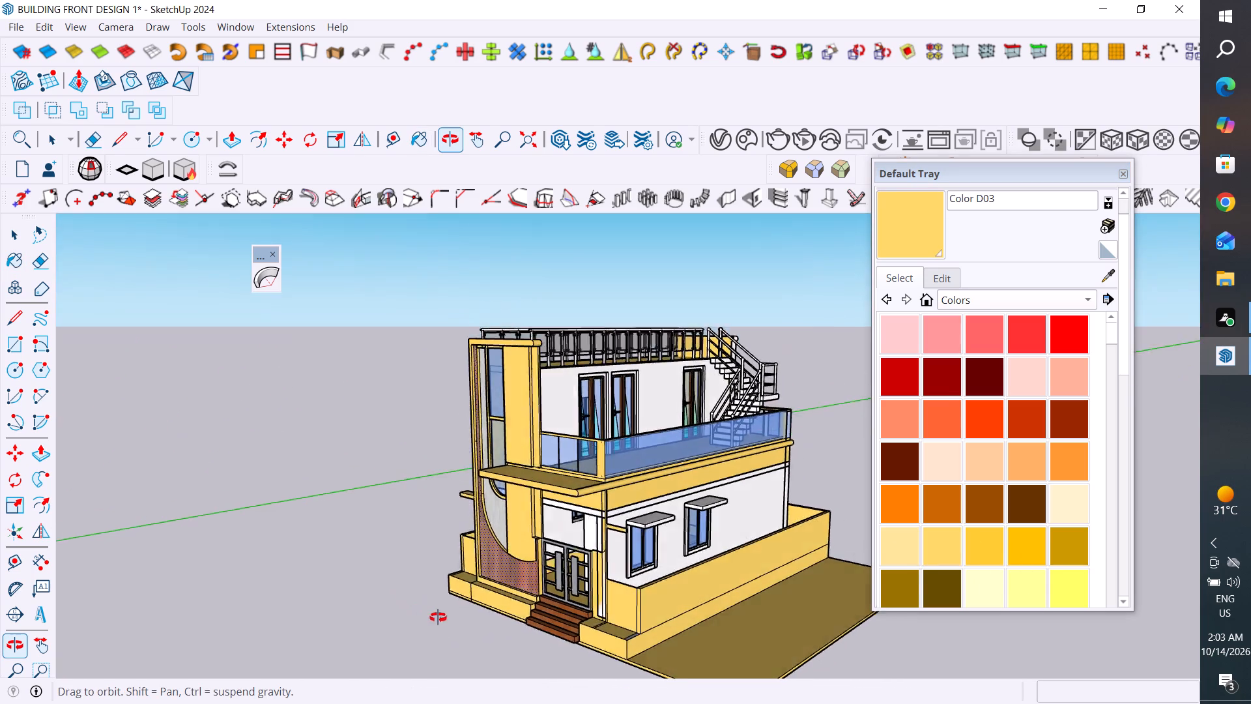
middle_drag(438, 617, 925, 582)
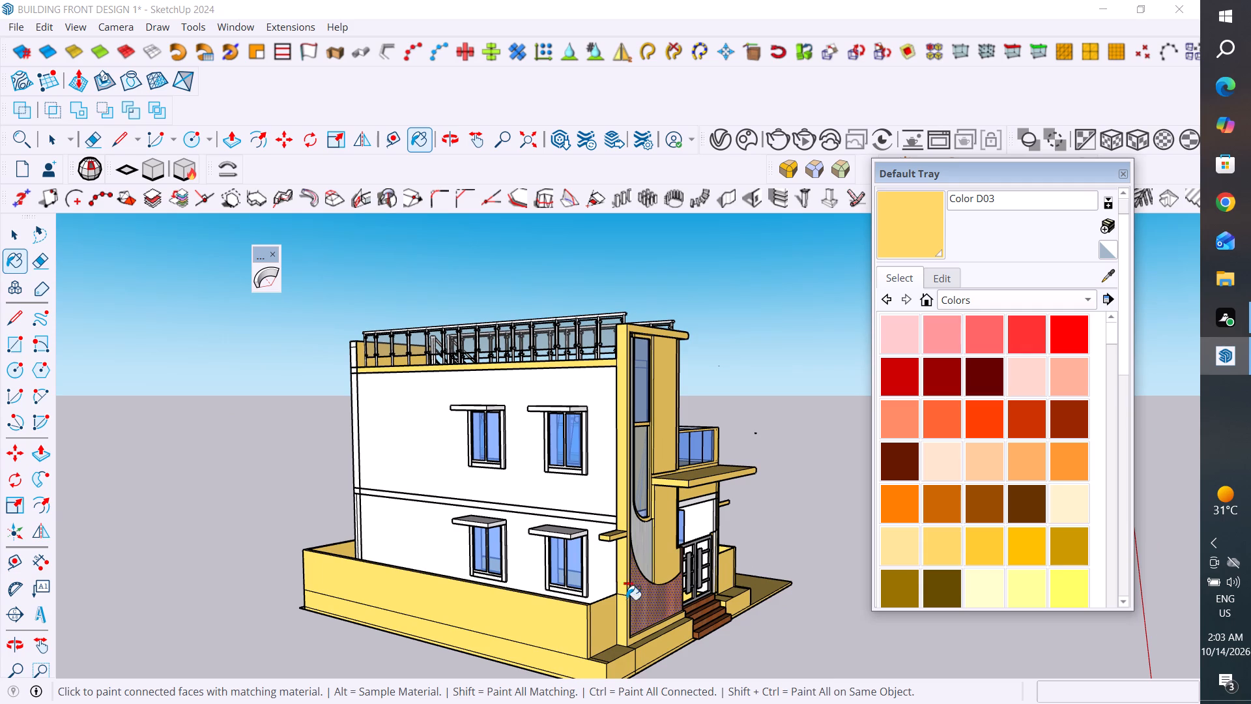
middle_drag(622, 615, 317, 630)
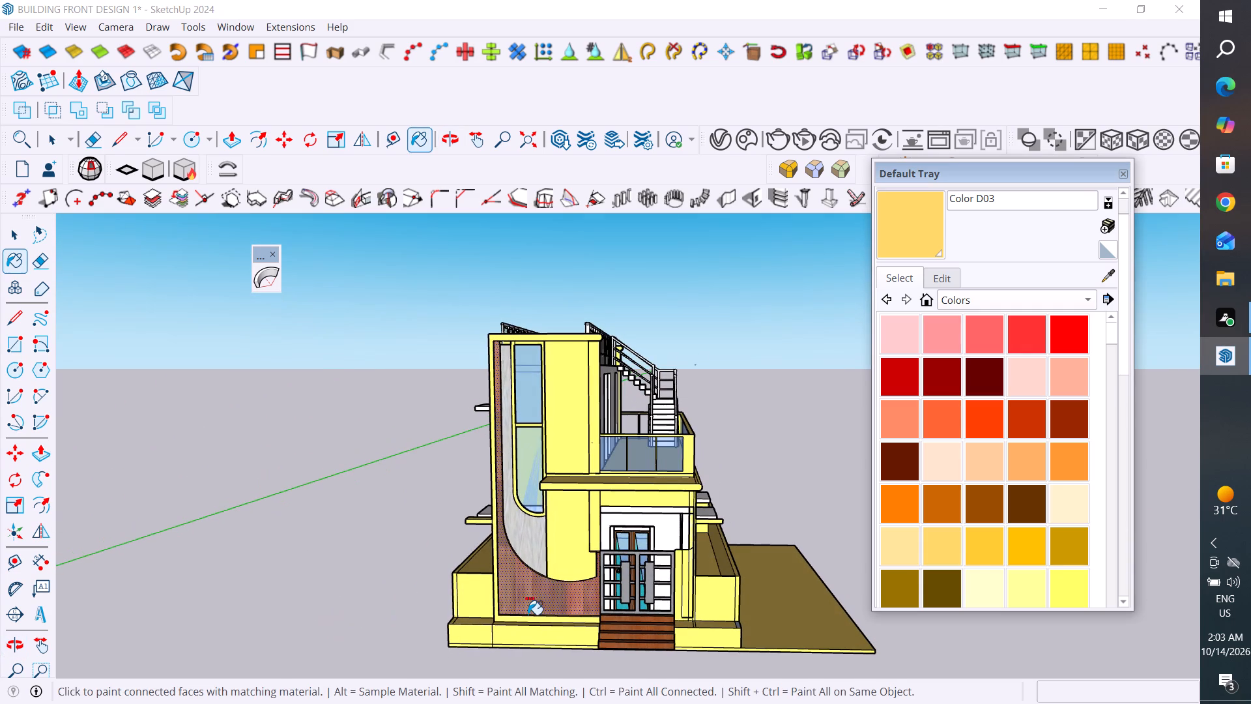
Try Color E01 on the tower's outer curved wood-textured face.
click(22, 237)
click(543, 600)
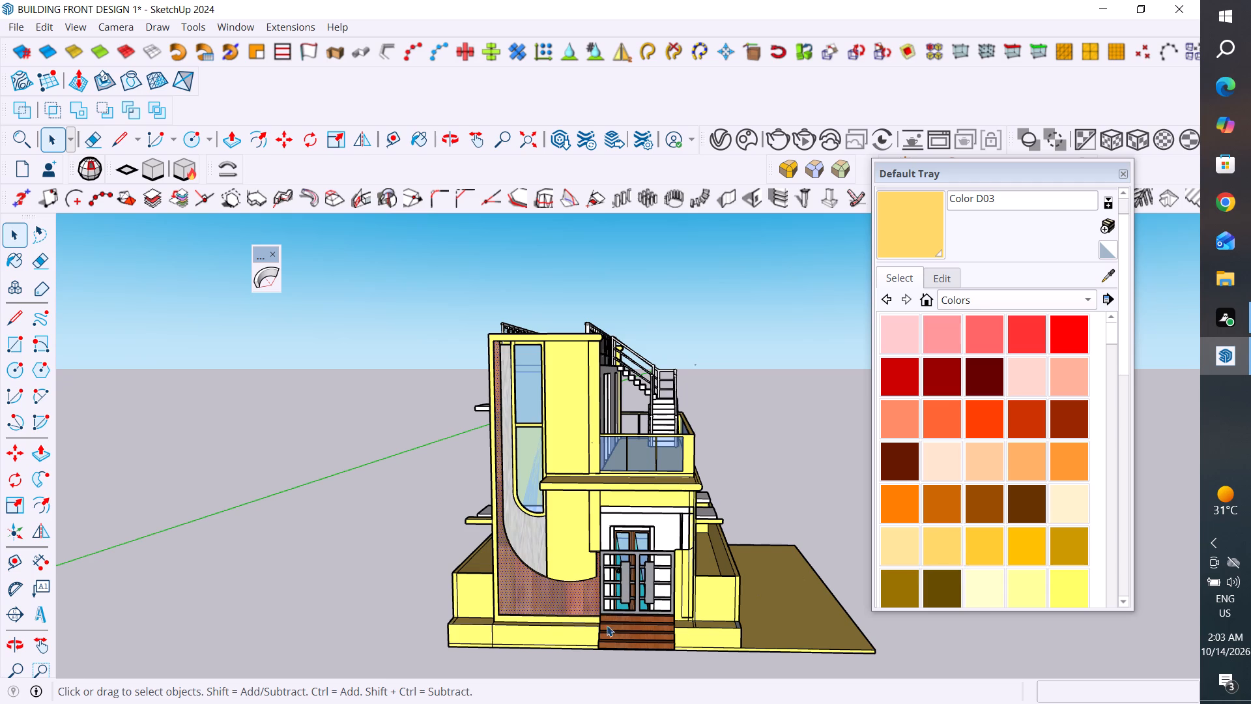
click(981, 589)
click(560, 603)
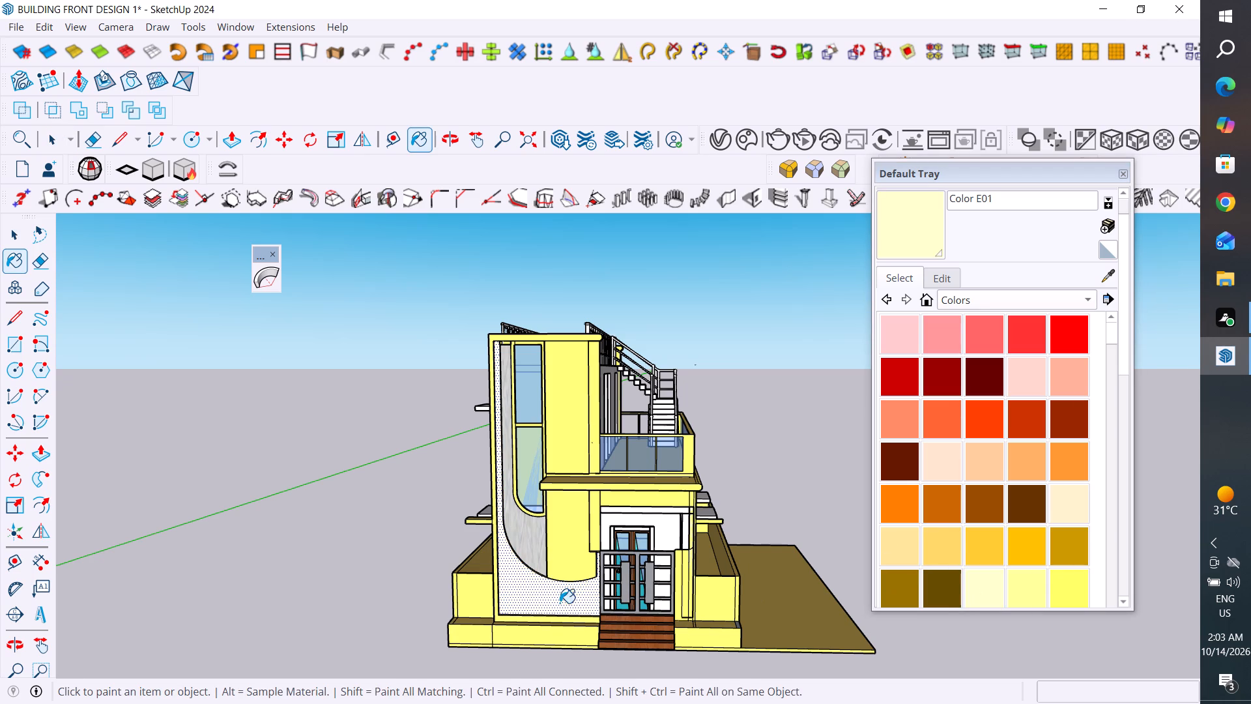
Paint the tower's outer curved face with Color D02 and check it from a higher front view.
click(898, 552)
click(565, 601)
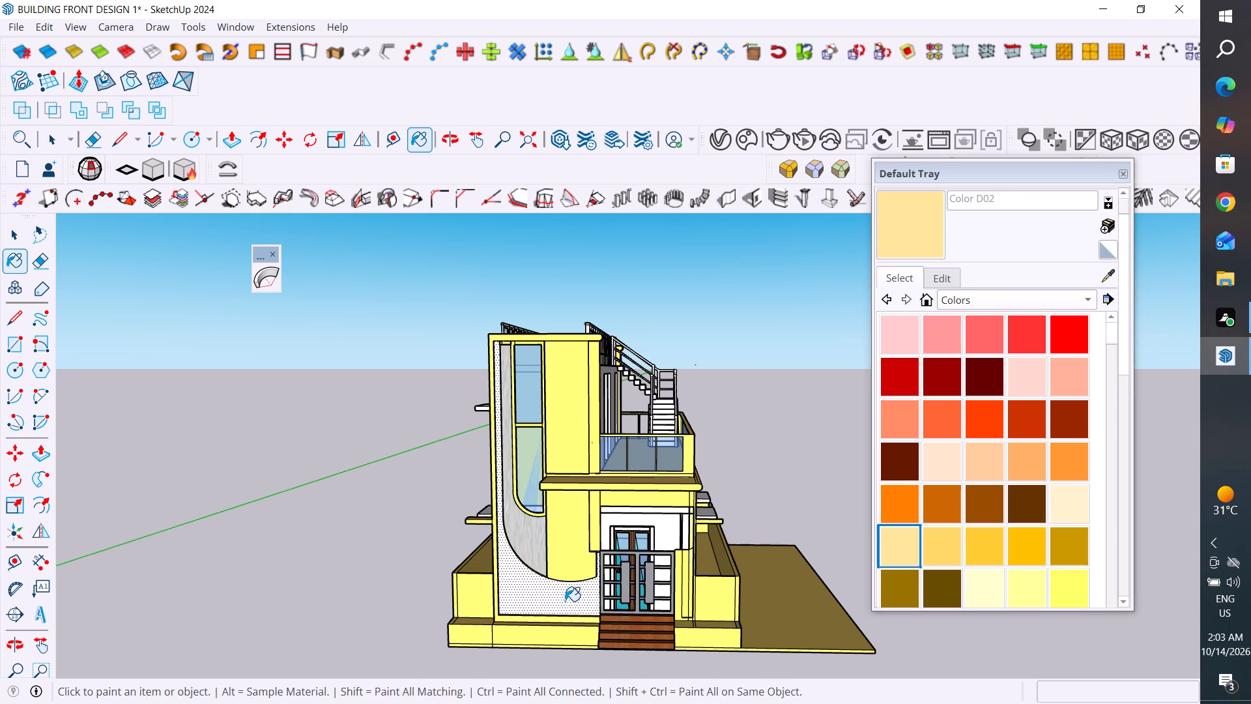
middle_drag(654, 607, 663, 649)
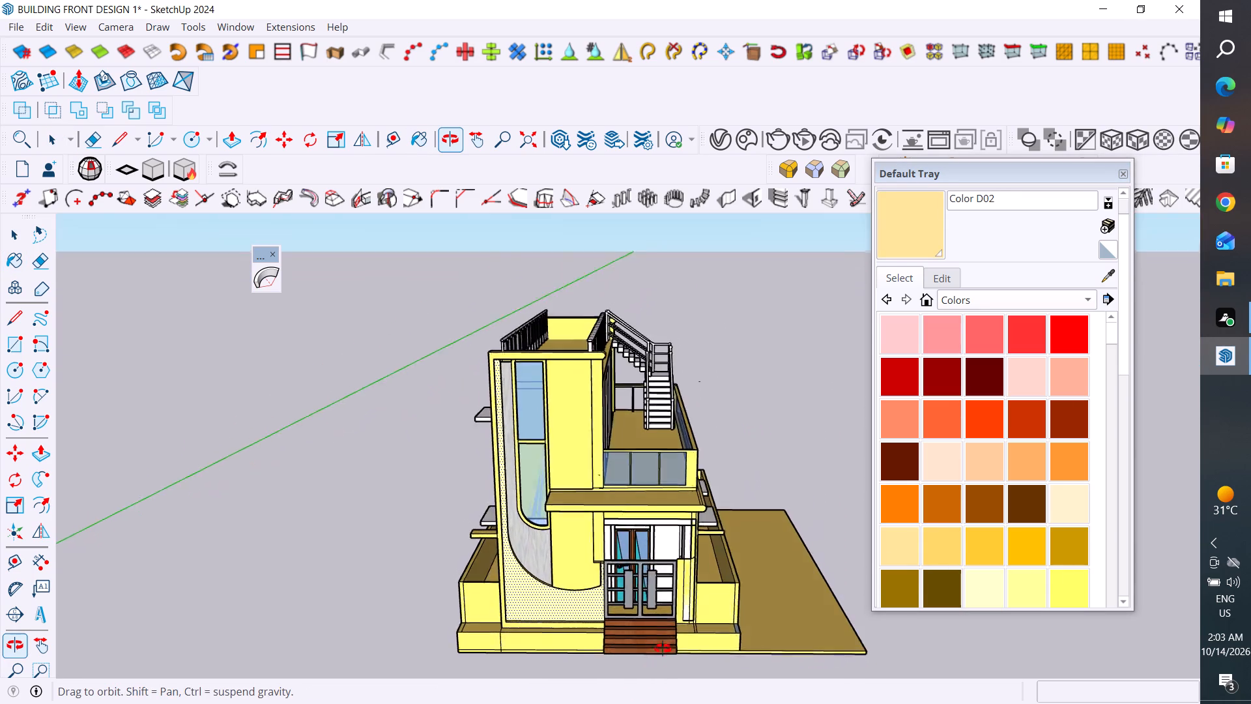
middle_drag(663, 649, 682, 659)
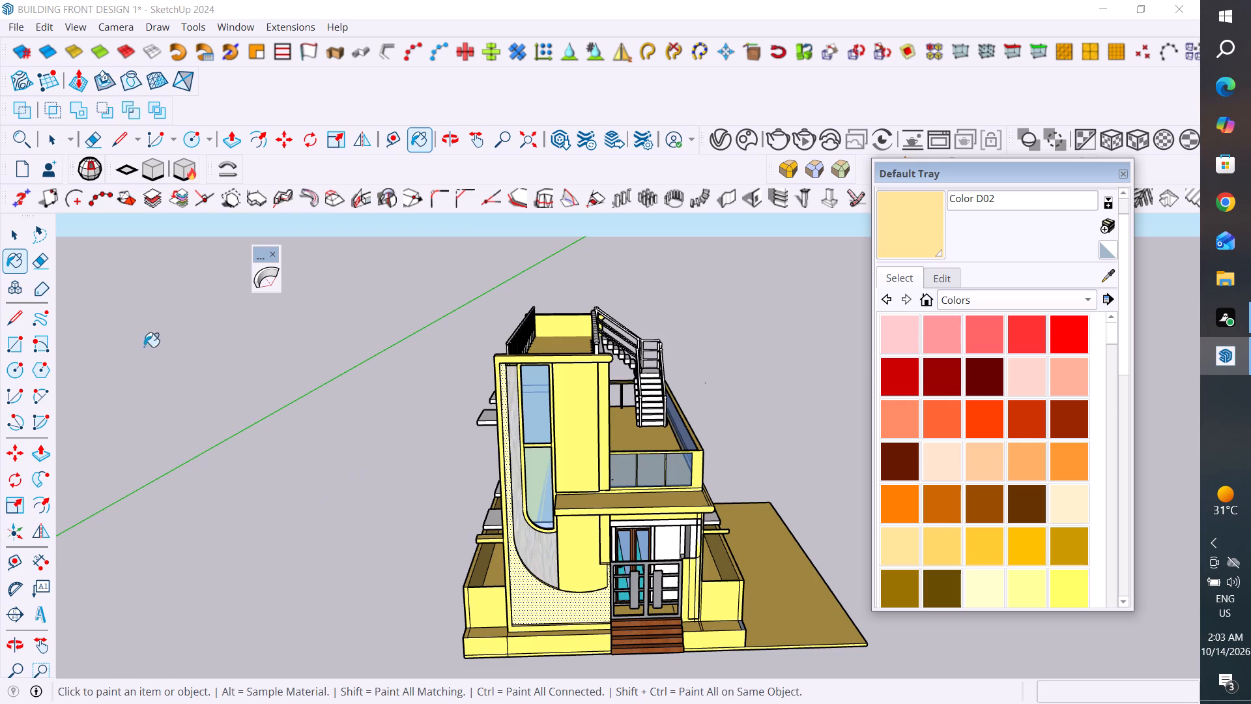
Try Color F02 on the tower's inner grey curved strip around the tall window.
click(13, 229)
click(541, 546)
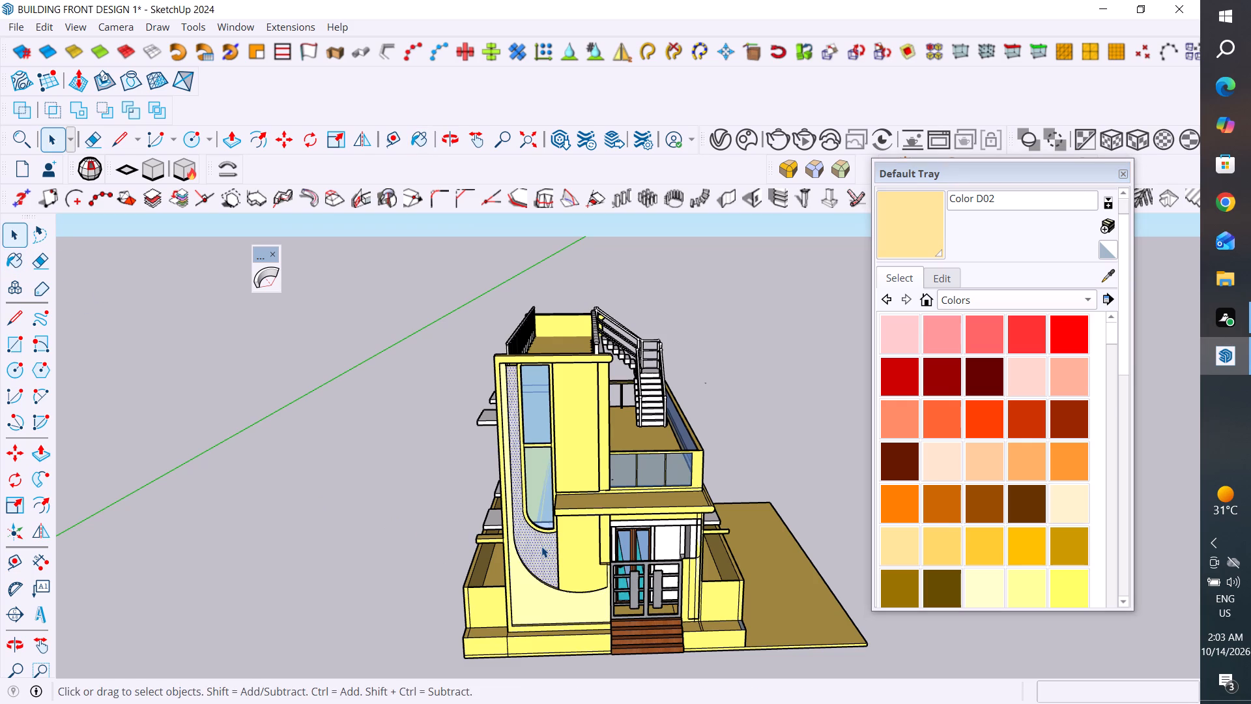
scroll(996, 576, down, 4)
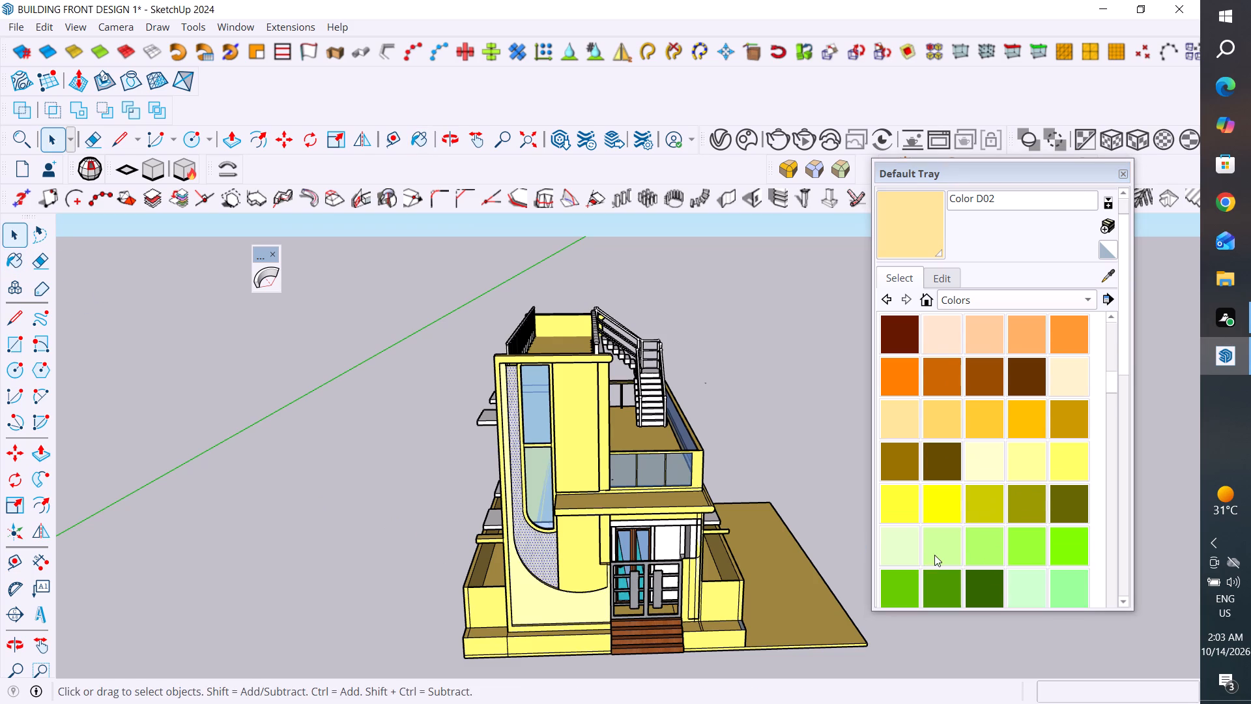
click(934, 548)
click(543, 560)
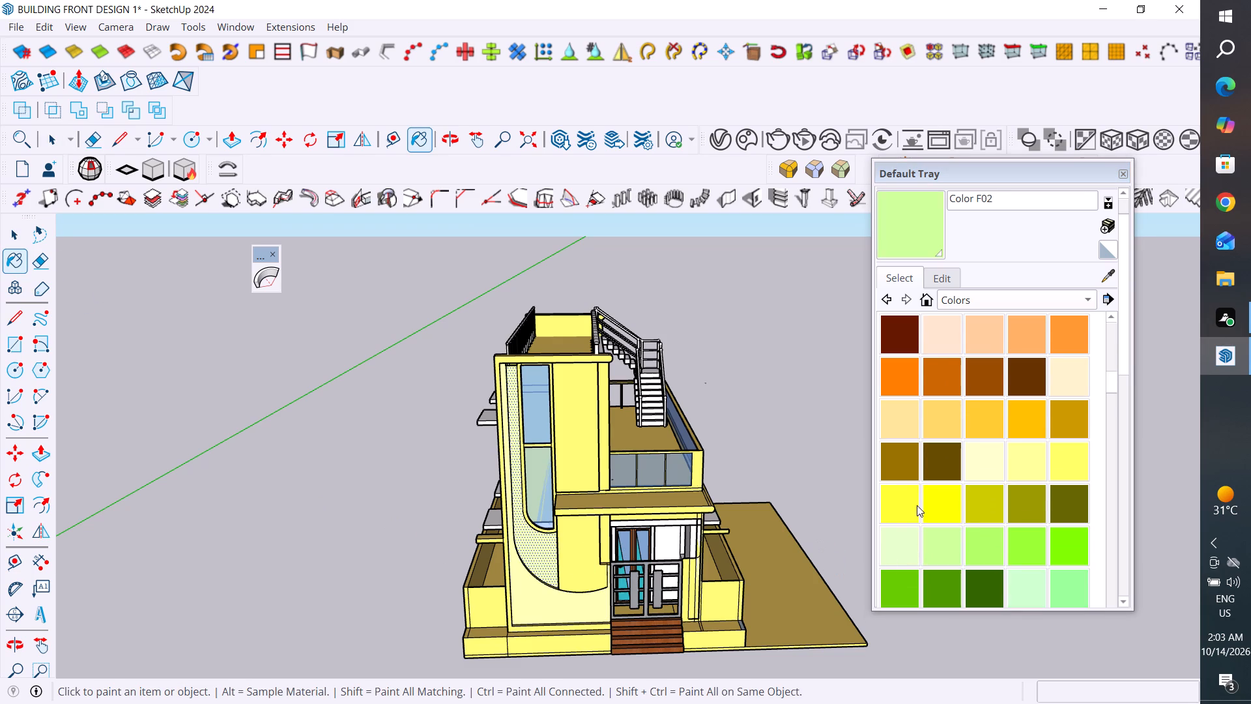
Paint the tower's inner curved strip around the tall window with Color C01.
click(937, 330)
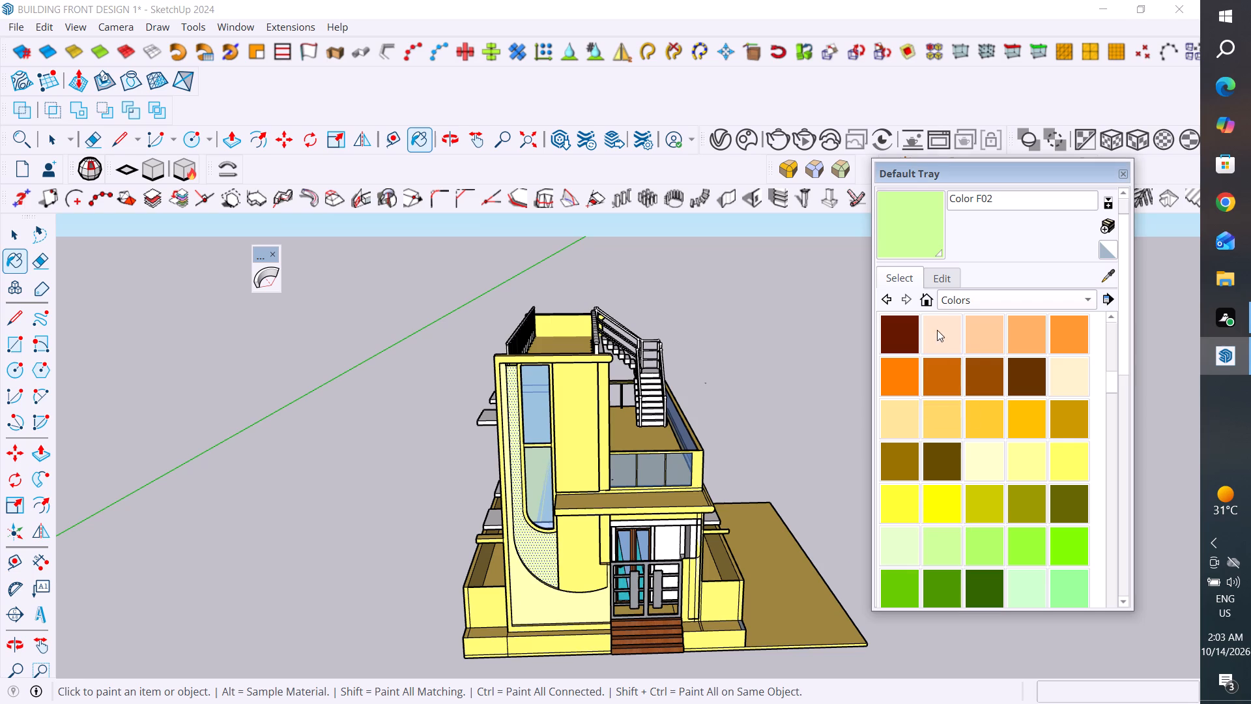
click(539, 568)
middle_drag(590, 491, 515, 477)
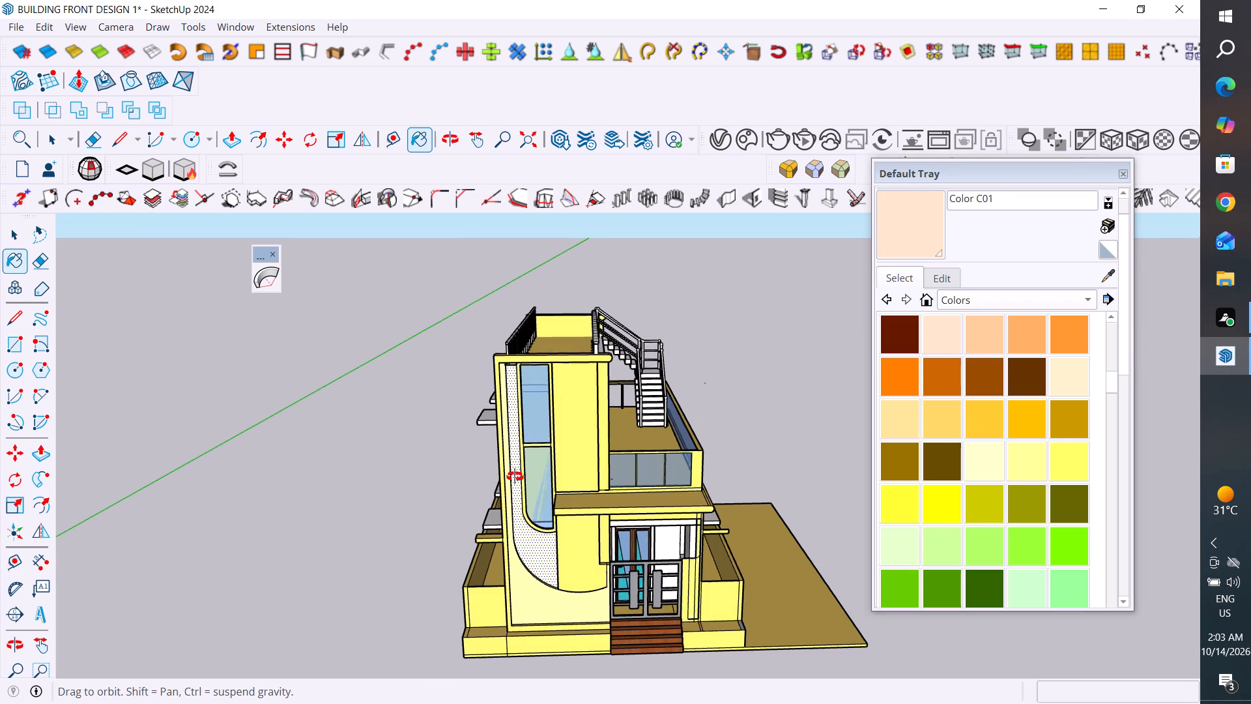
Review the painted tower, curved strips, side walls and terrace from several angles around the building.
middle_drag(515, 477, 471, 445)
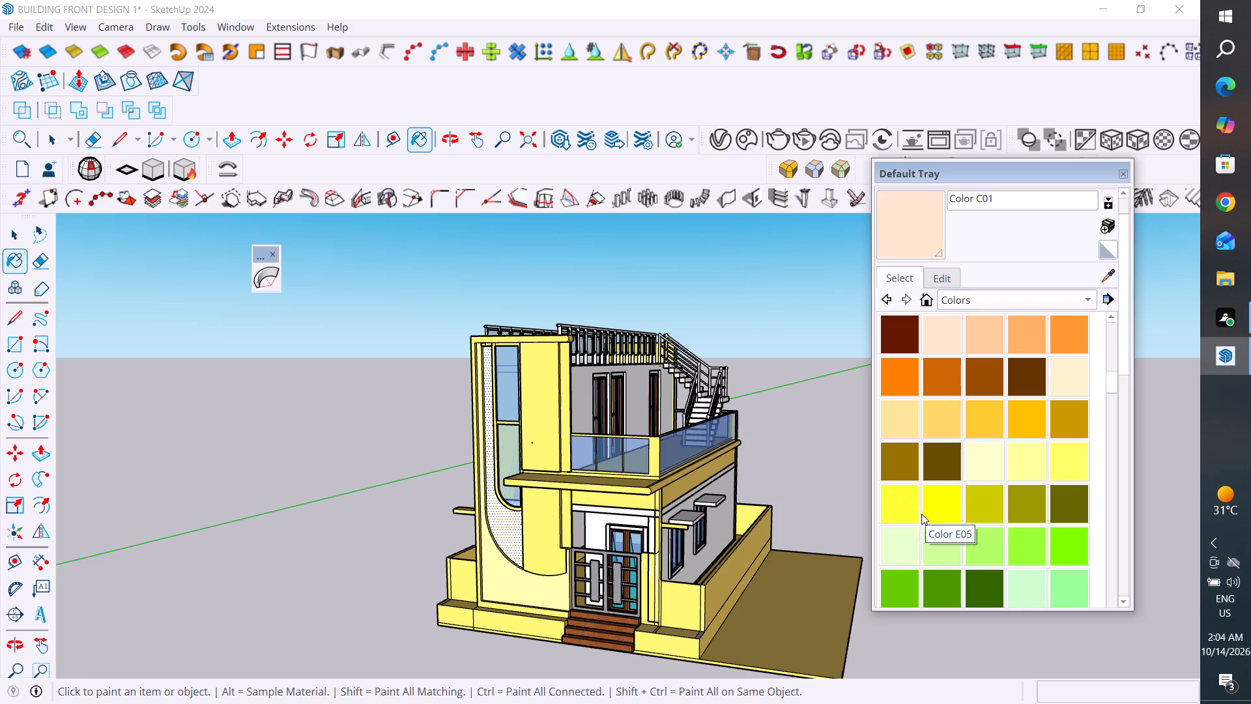
click(16, 239)
click(261, 380)
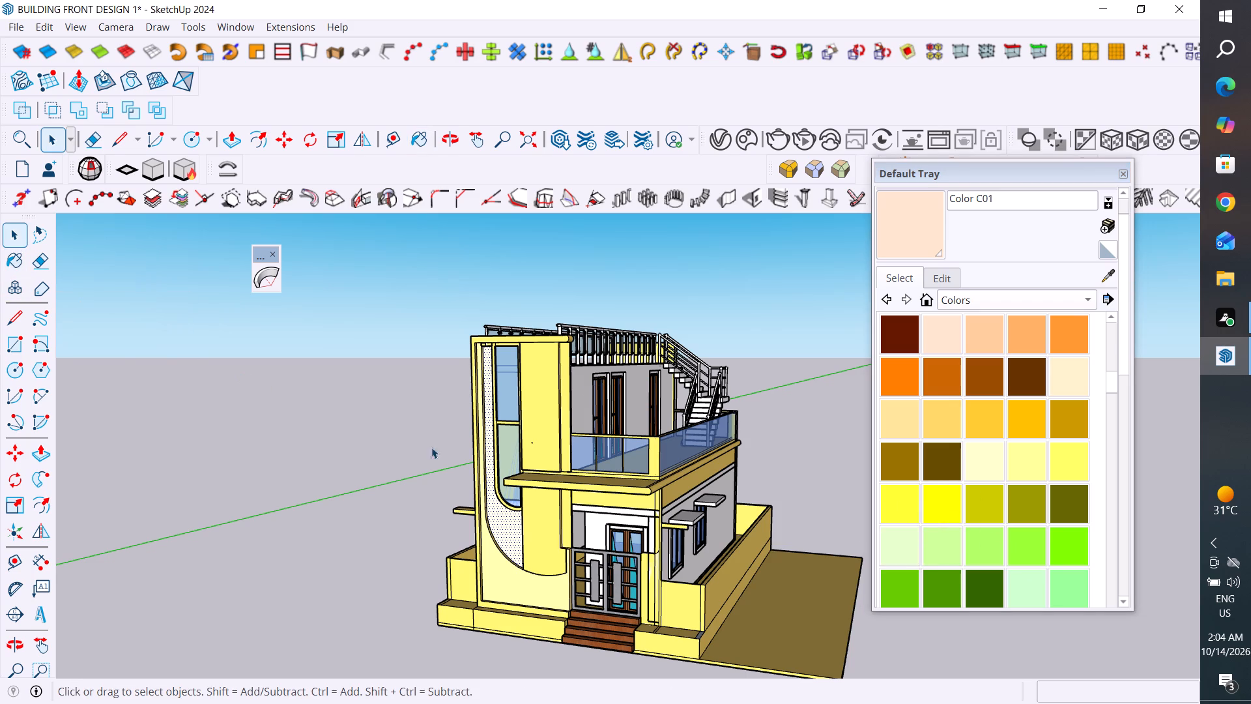
scroll(546, 506, up, 3)
middle_drag(588, 518, 872, 625)
middle_drag(680, 541, 633, 484)
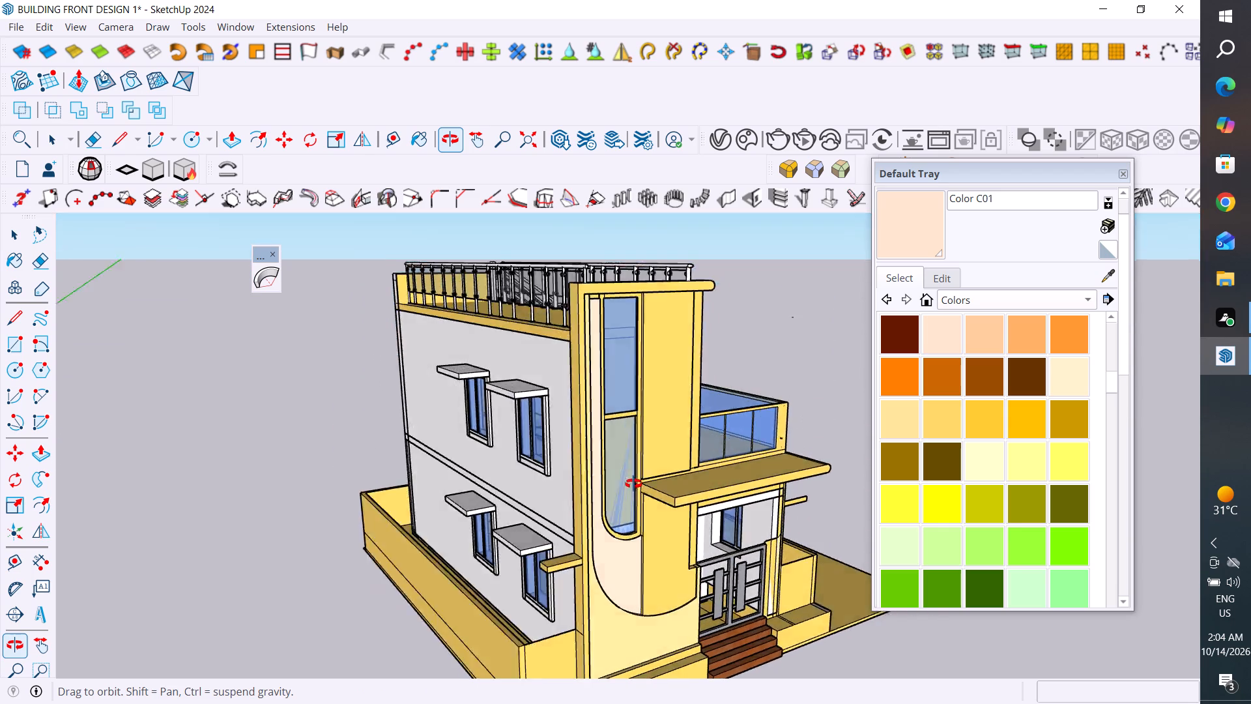
middle_drag(633, 484, 407, 514)
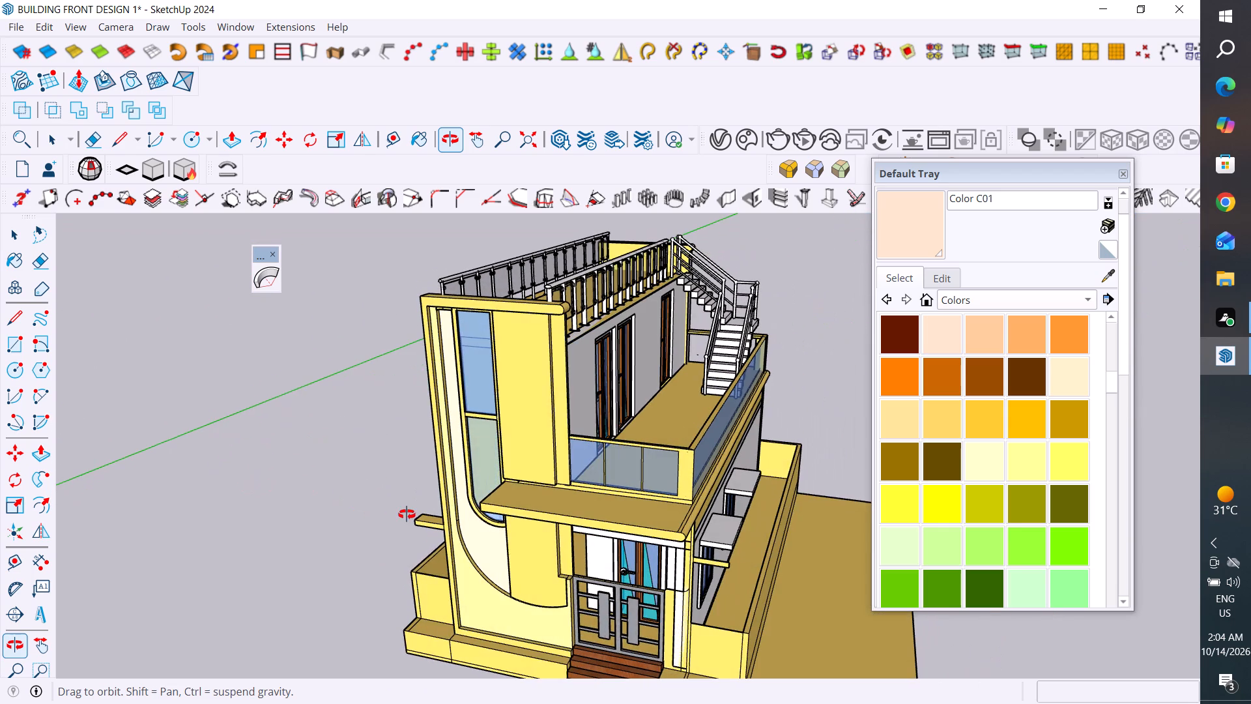
middle_drag(407, 514, 409, 514)
scroll(514, 354, down, 3)
scroll(444, 409, down, 4)
scroll(635, 469, up, 3)
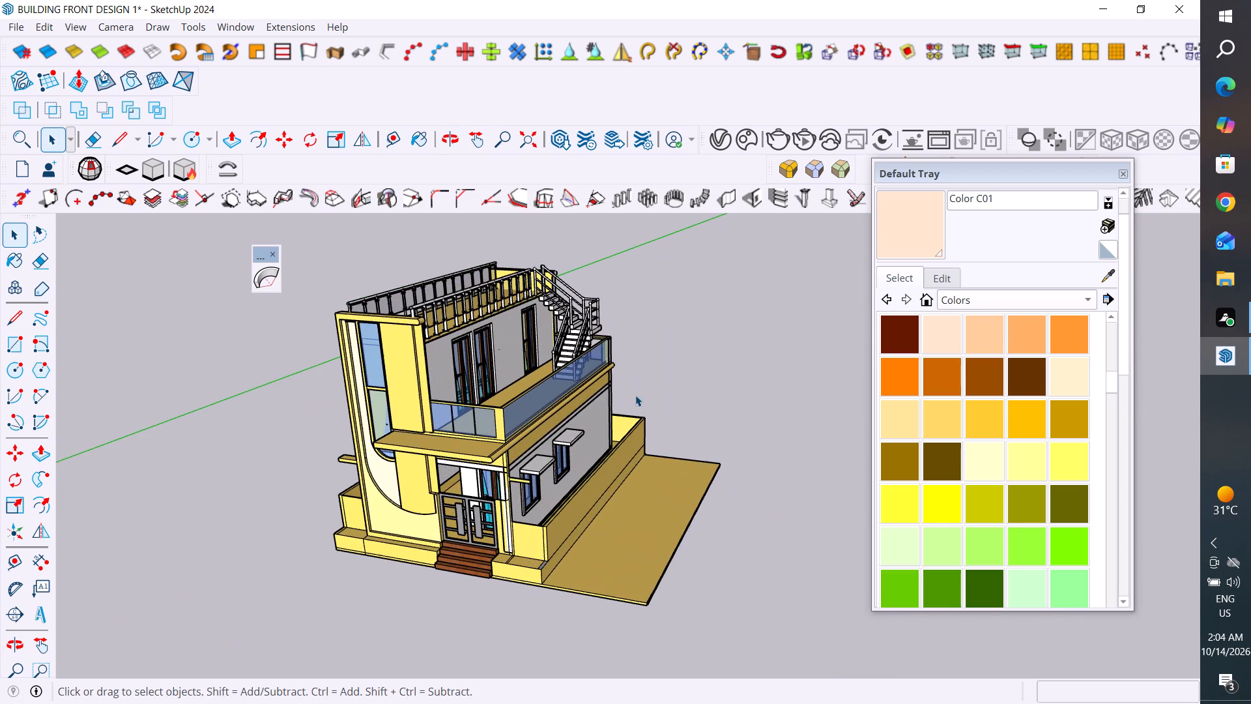
middle_click(526, 209)
scroll(565, 261, up, 2)
middle_drag(557, 305, 566, 293)
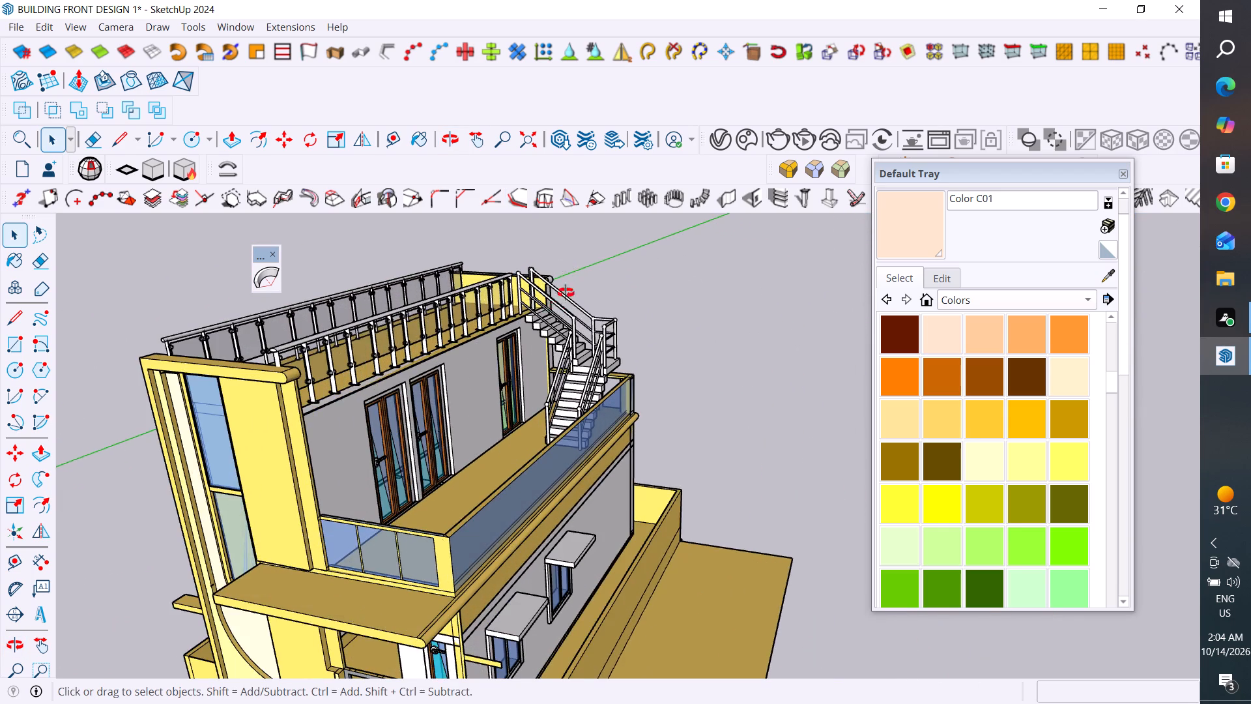
middle_drag(566, 293, 462, 298)
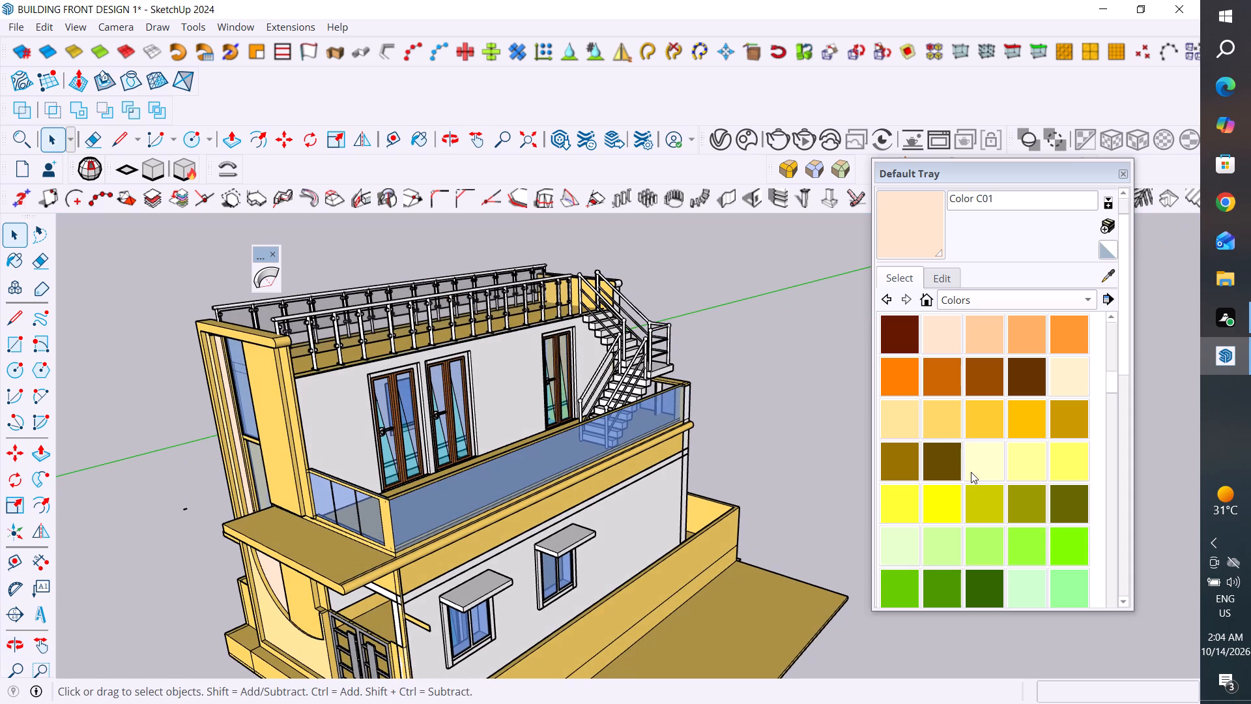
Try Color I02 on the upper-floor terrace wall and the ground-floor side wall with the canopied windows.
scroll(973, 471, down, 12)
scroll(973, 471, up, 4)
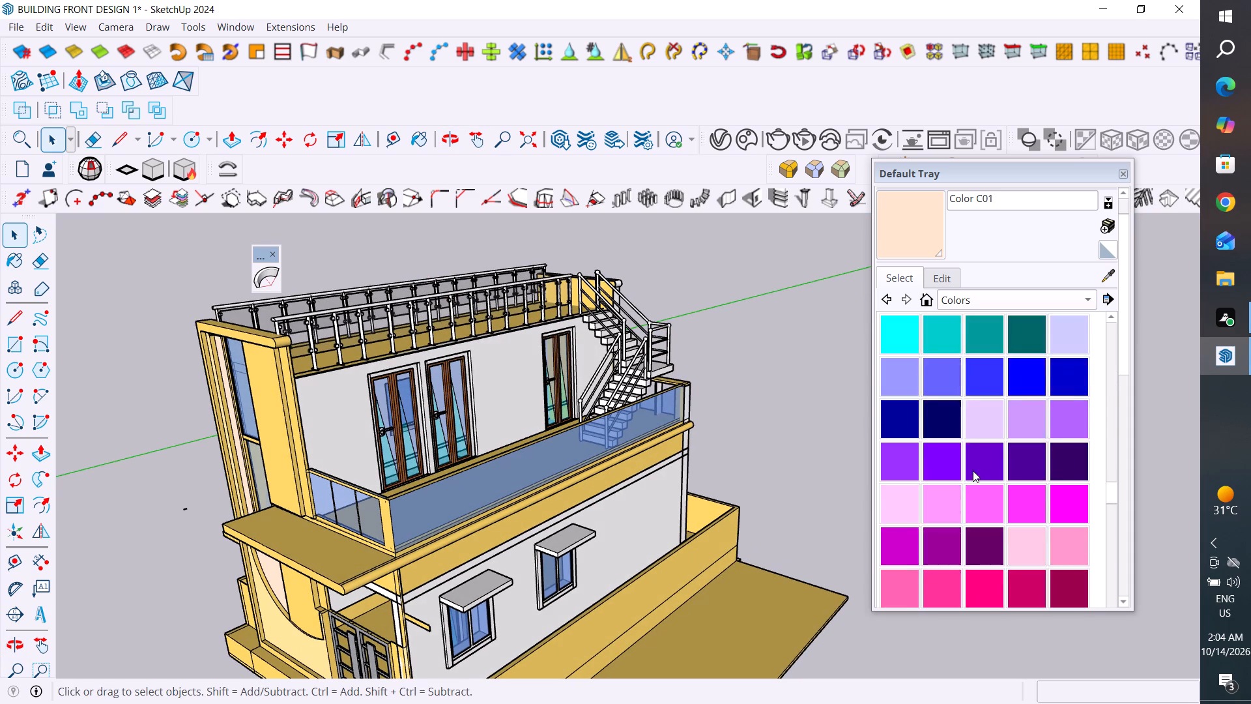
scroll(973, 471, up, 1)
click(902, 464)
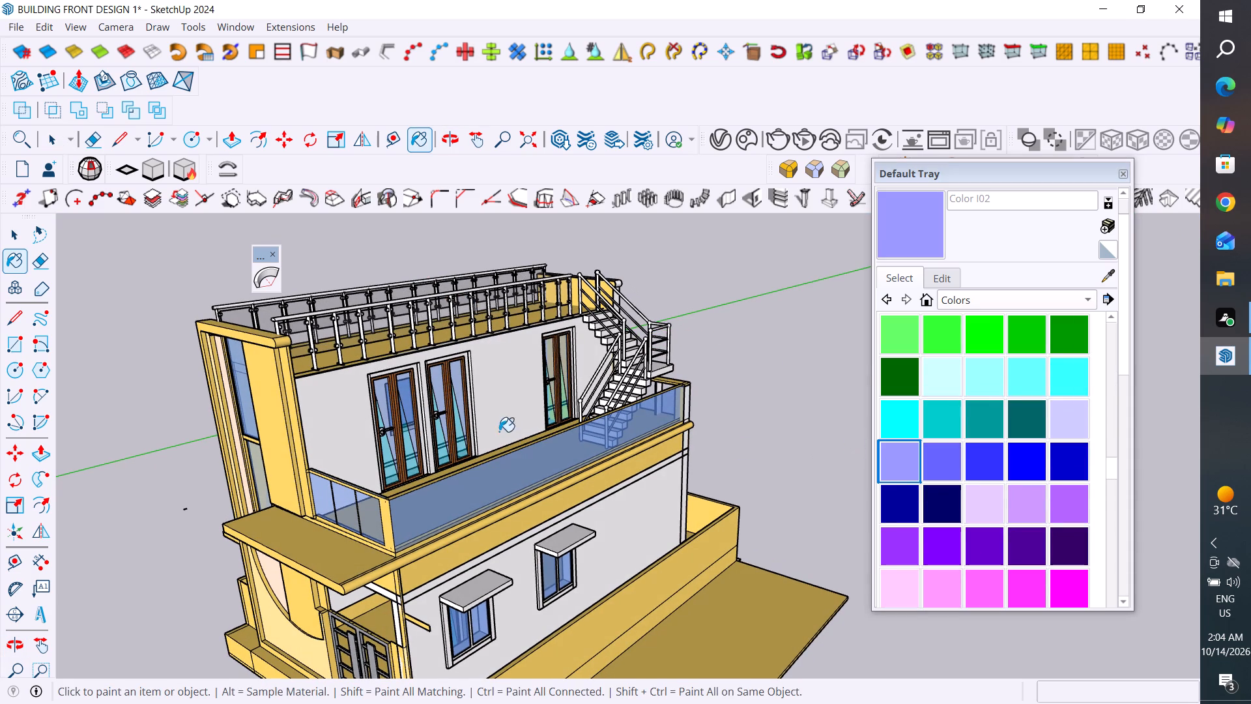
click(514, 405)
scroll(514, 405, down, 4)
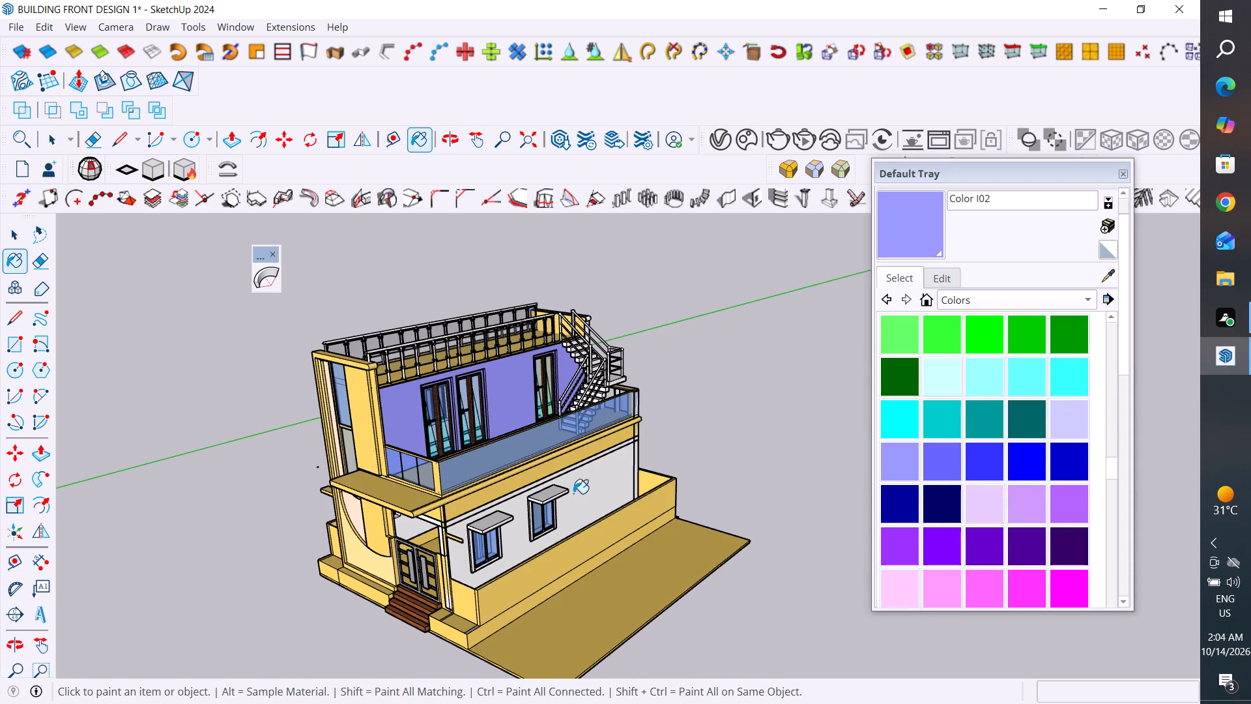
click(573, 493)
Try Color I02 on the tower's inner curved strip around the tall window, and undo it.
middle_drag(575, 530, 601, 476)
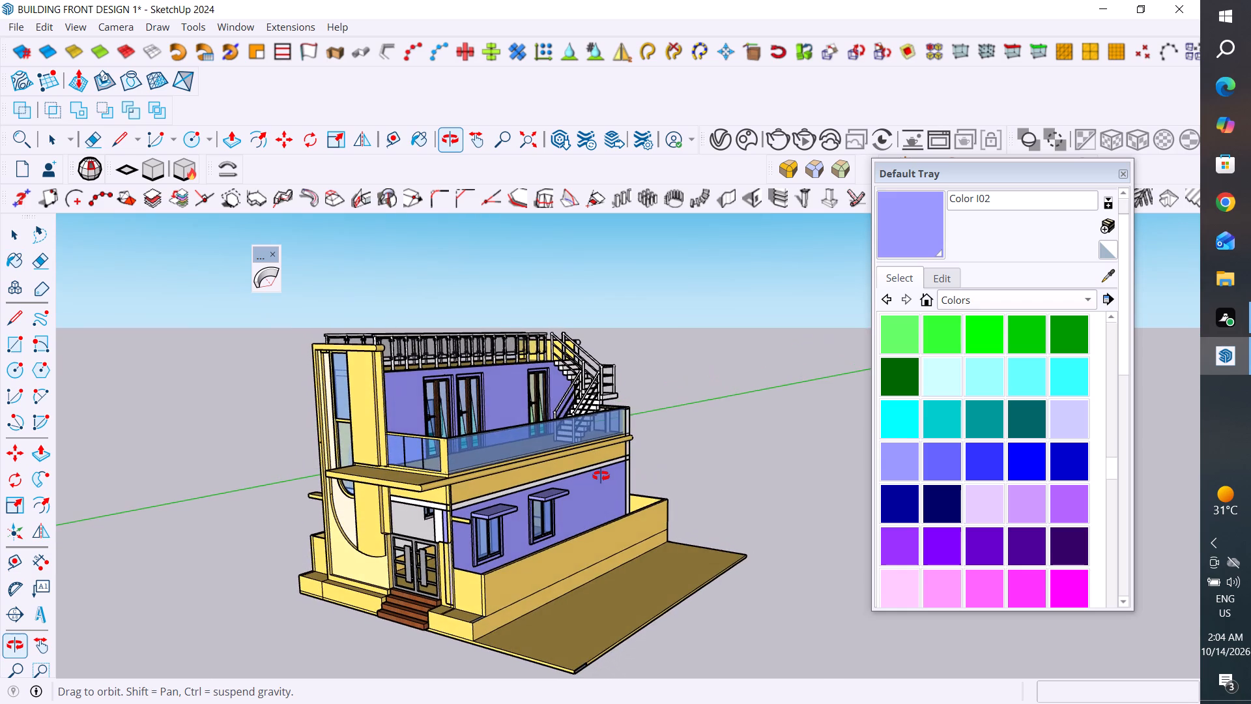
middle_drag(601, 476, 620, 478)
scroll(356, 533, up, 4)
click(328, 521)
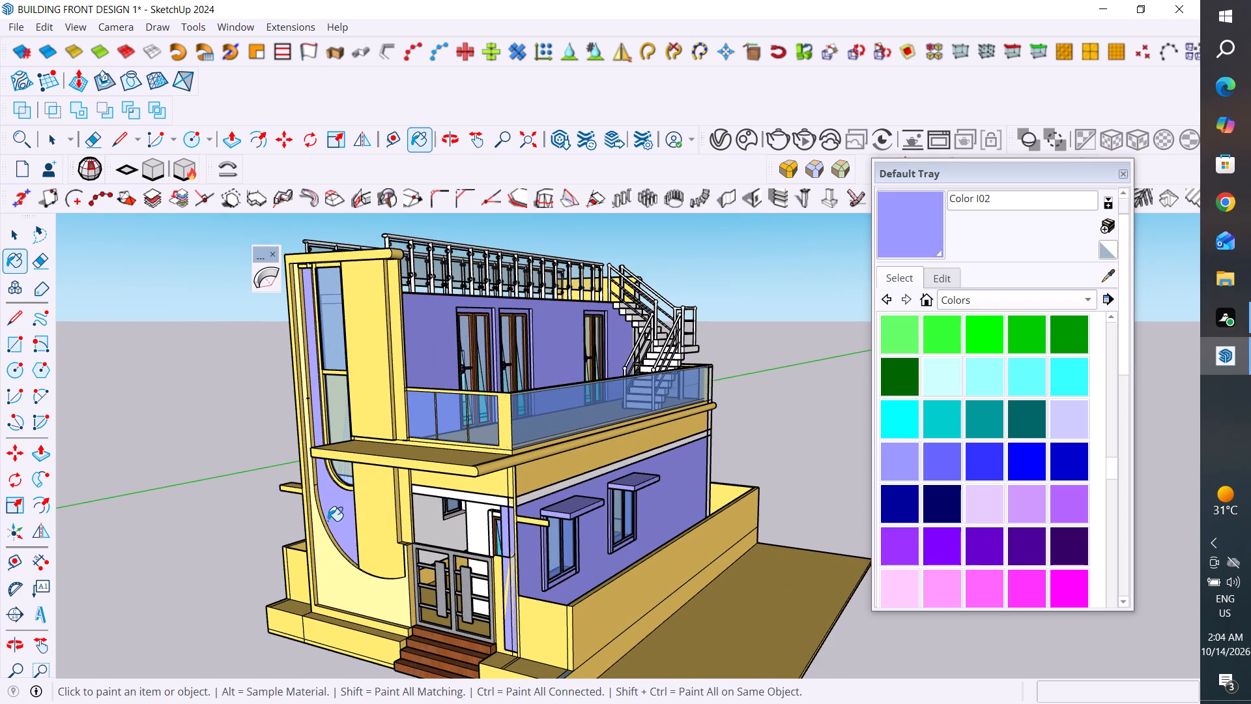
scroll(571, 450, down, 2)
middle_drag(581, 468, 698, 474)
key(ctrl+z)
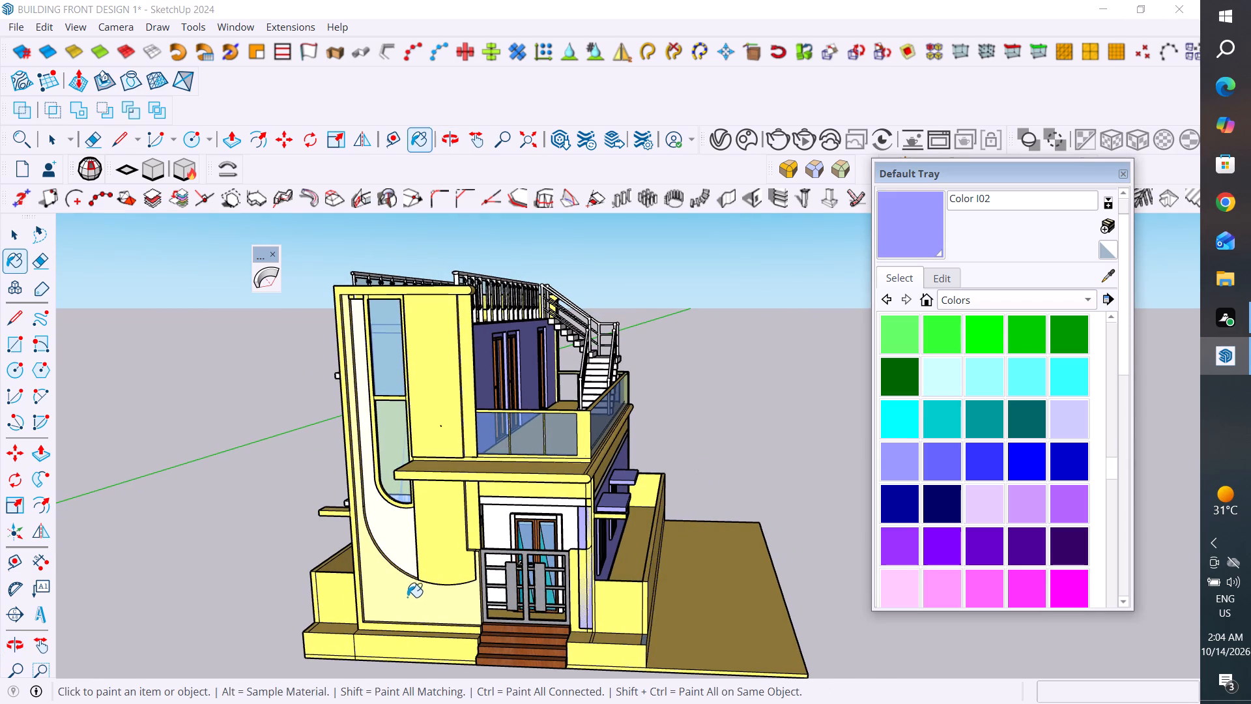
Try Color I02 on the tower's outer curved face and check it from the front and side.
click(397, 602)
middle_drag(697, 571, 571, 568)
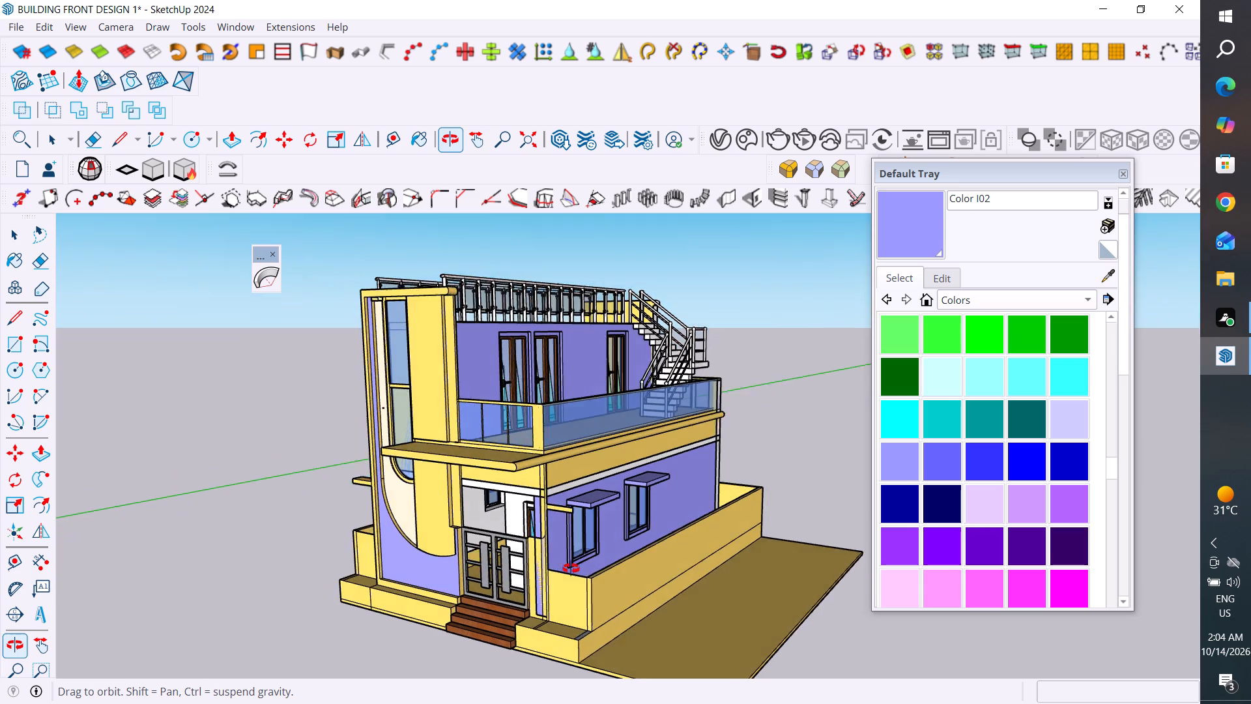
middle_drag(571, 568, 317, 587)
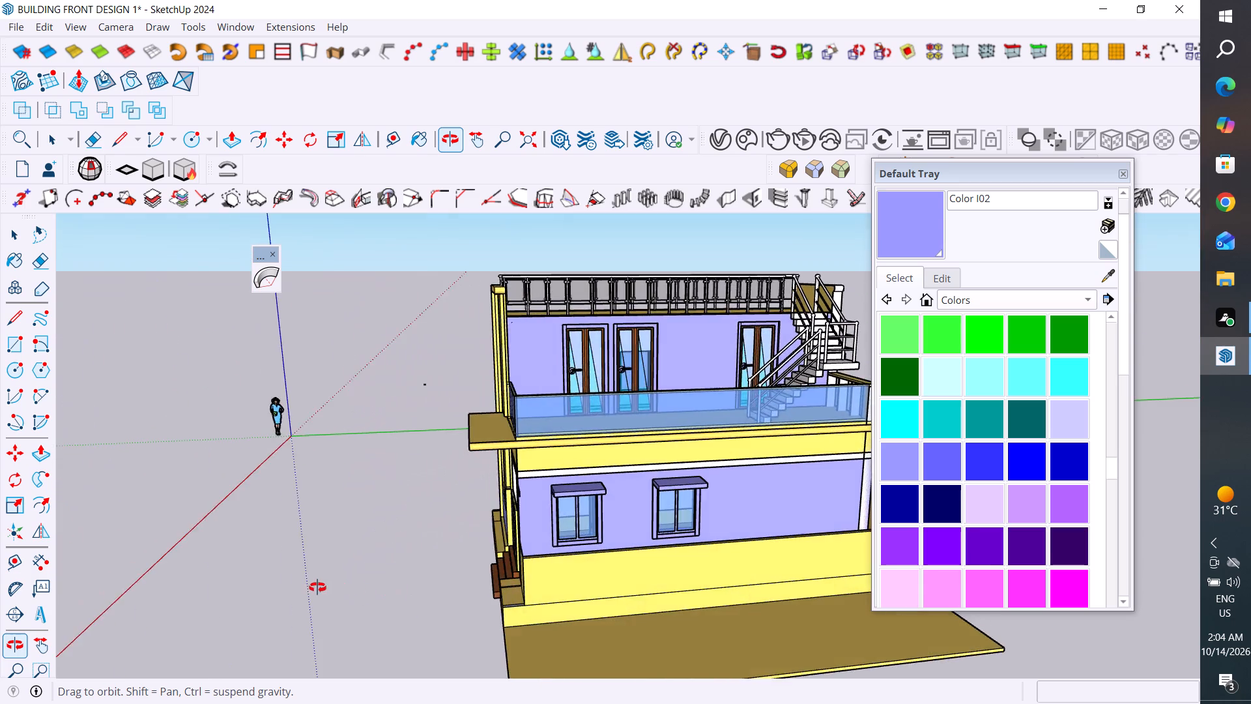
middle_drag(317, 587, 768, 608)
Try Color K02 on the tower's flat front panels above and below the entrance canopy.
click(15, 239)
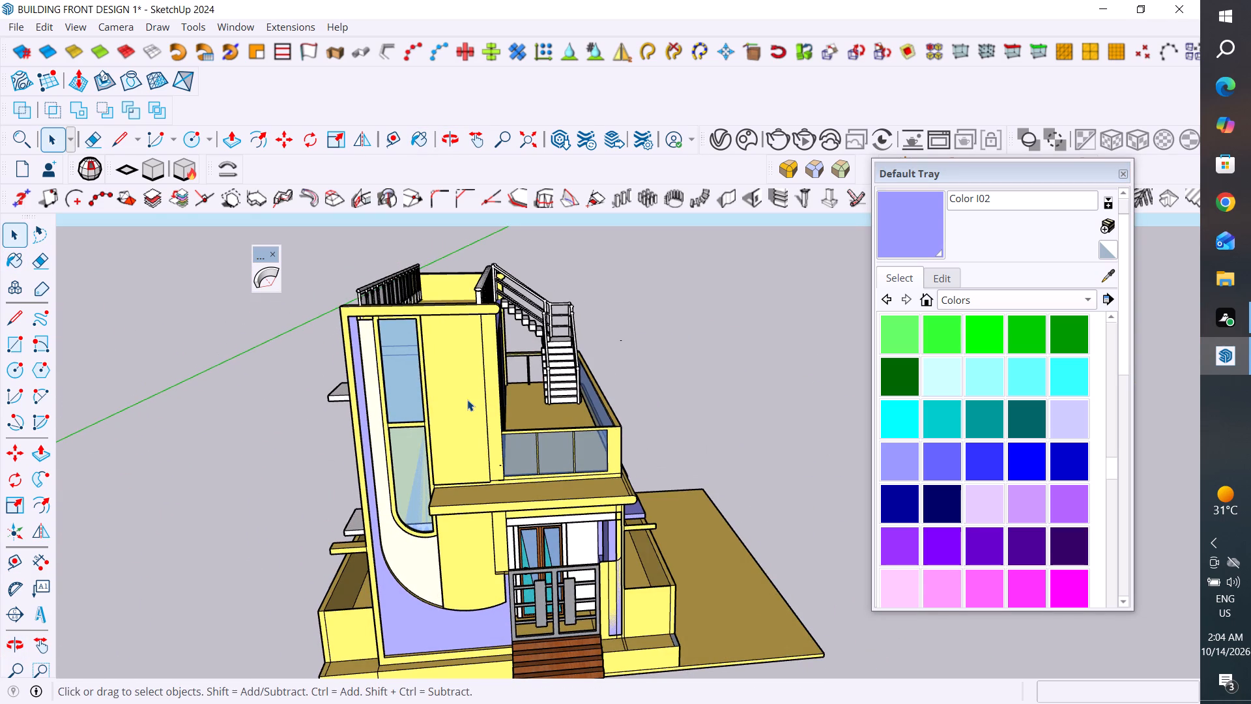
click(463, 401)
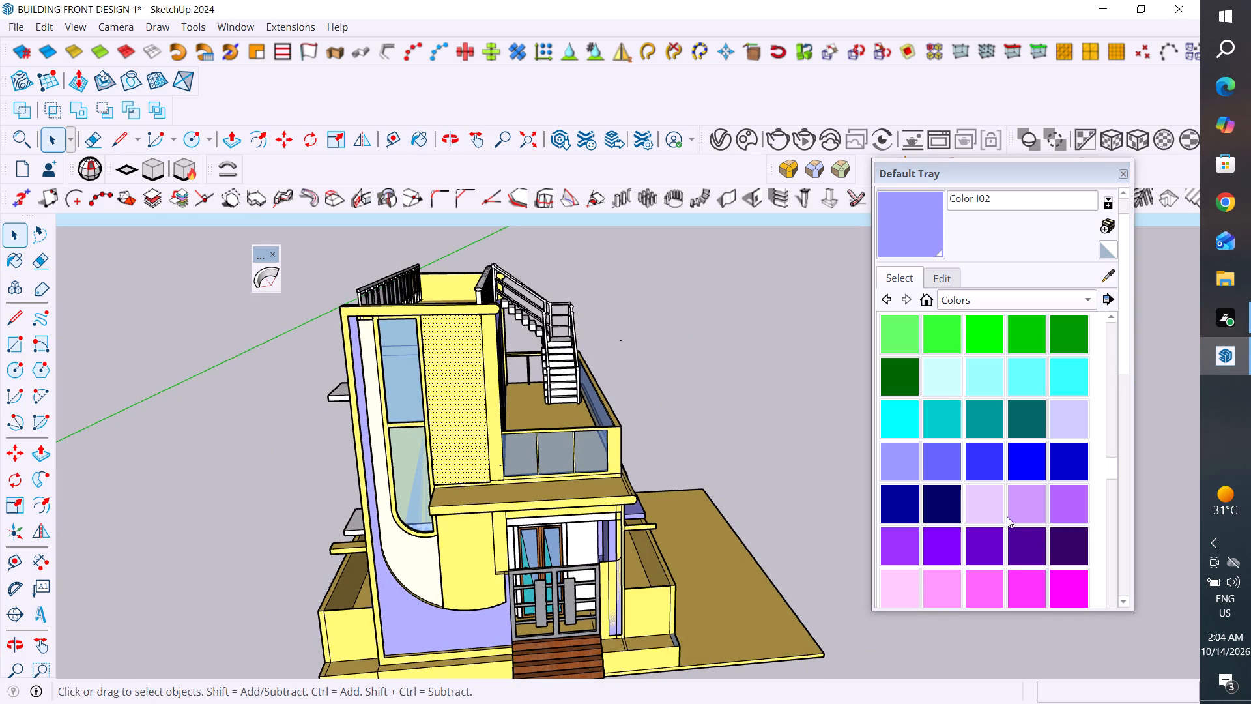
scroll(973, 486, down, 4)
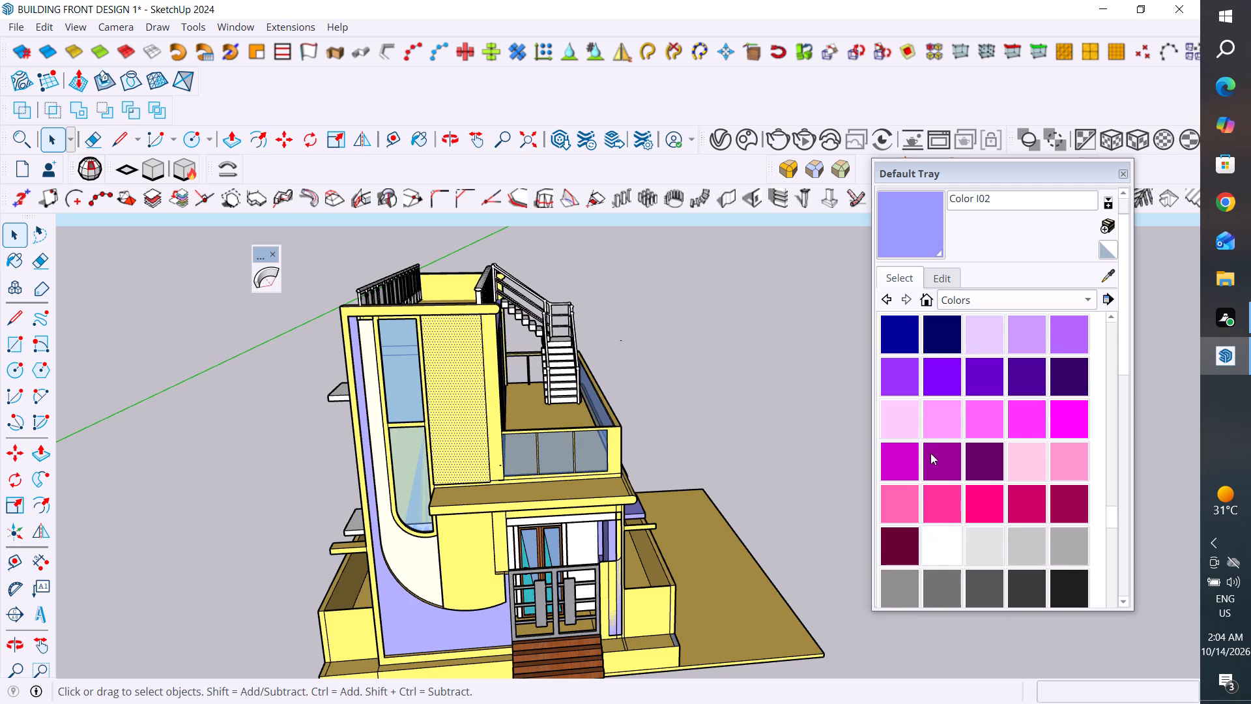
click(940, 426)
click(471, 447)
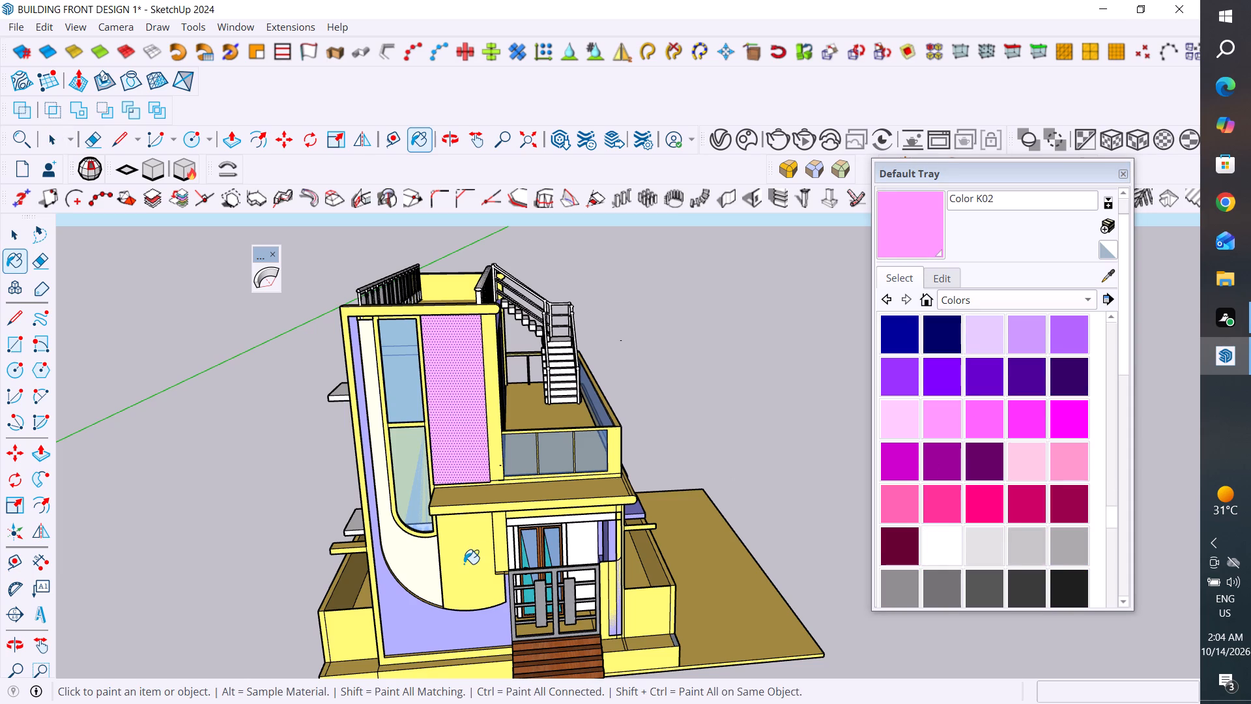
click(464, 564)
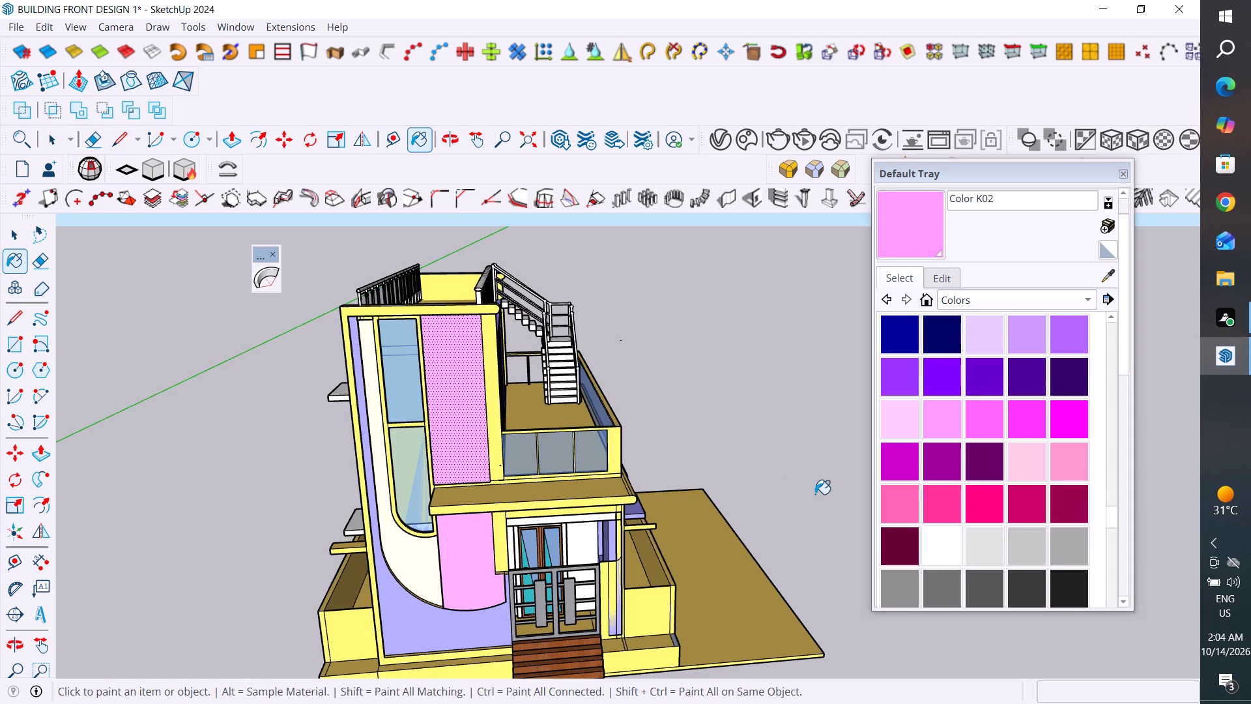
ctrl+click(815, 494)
Undo the Color K02, I02 and C01 paint trials, leaving Color F02 on the tower's inner curved strip.
key(ctrl+z)
key(ctrl+z)
key(ctrl+z)
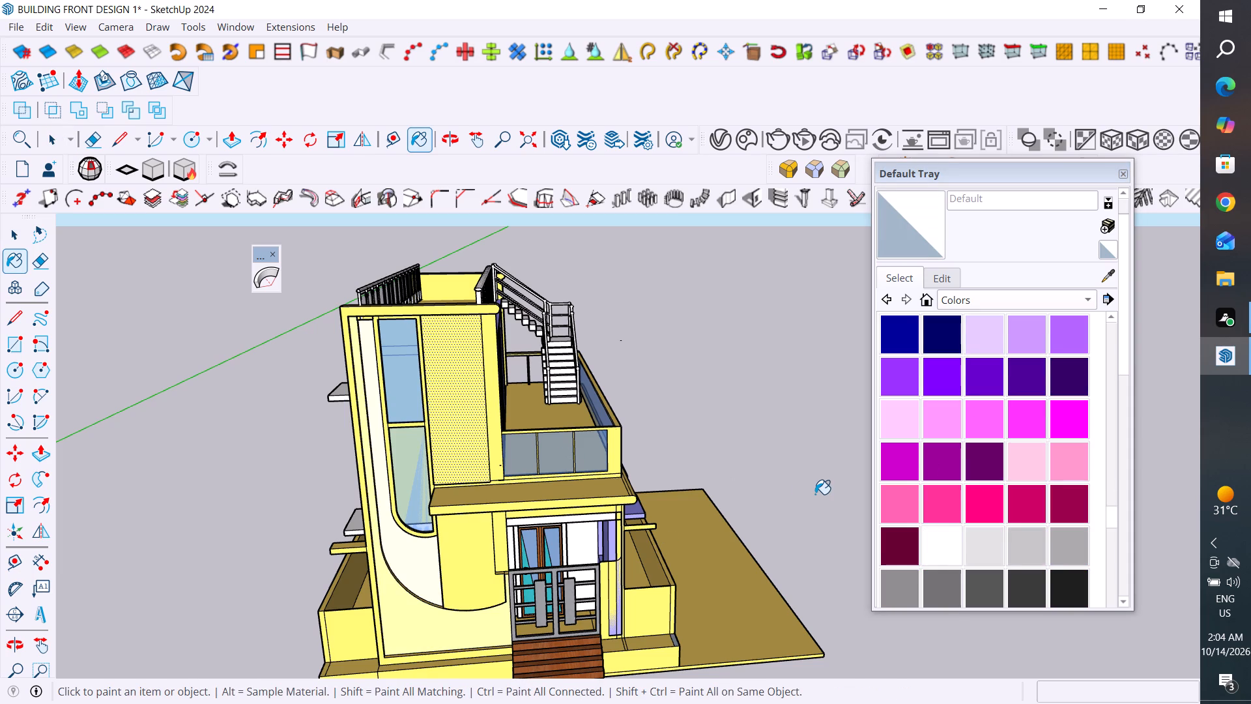
key(ctrl+z)
key(ctrl+z)
key(ctrl+z)
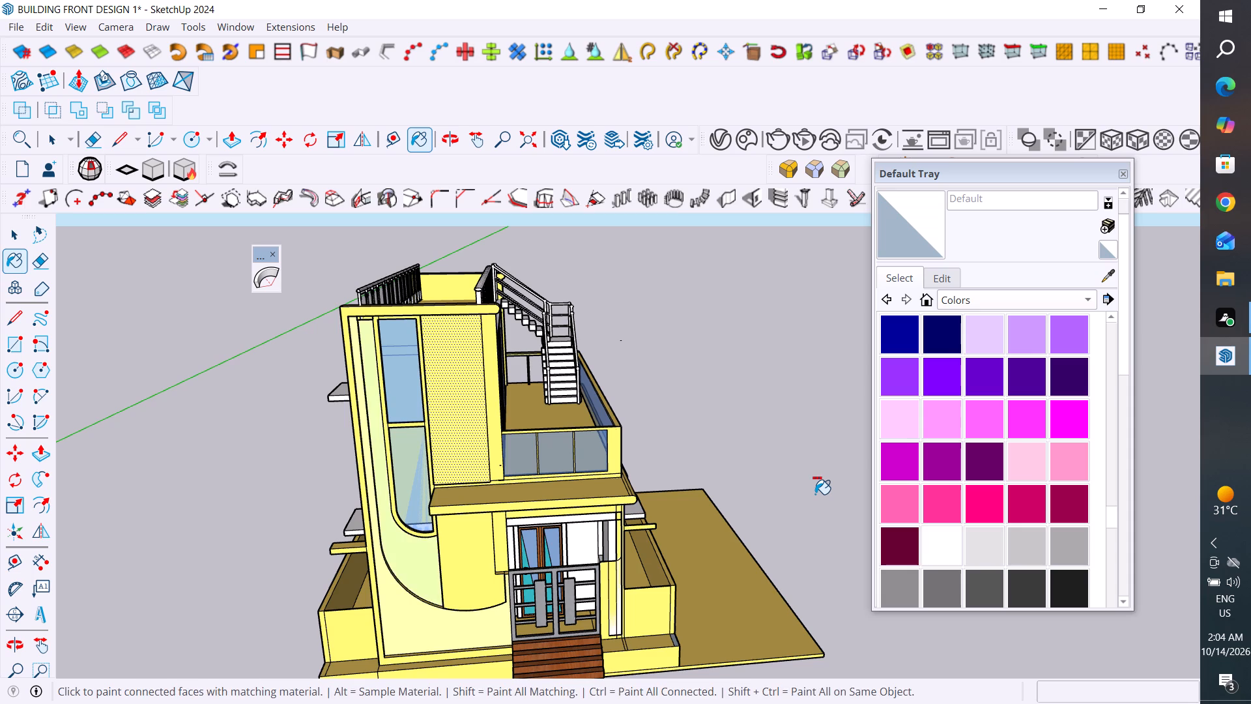
key(ctrl+z)
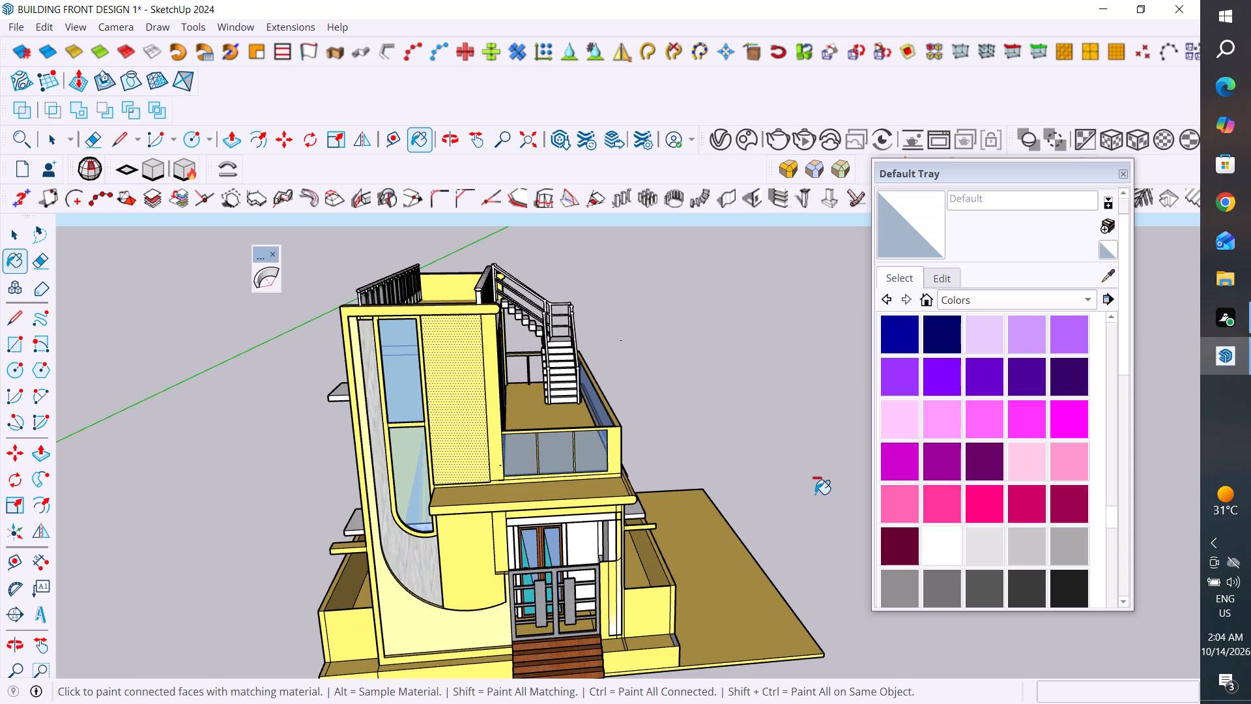
key(ctrl+y)
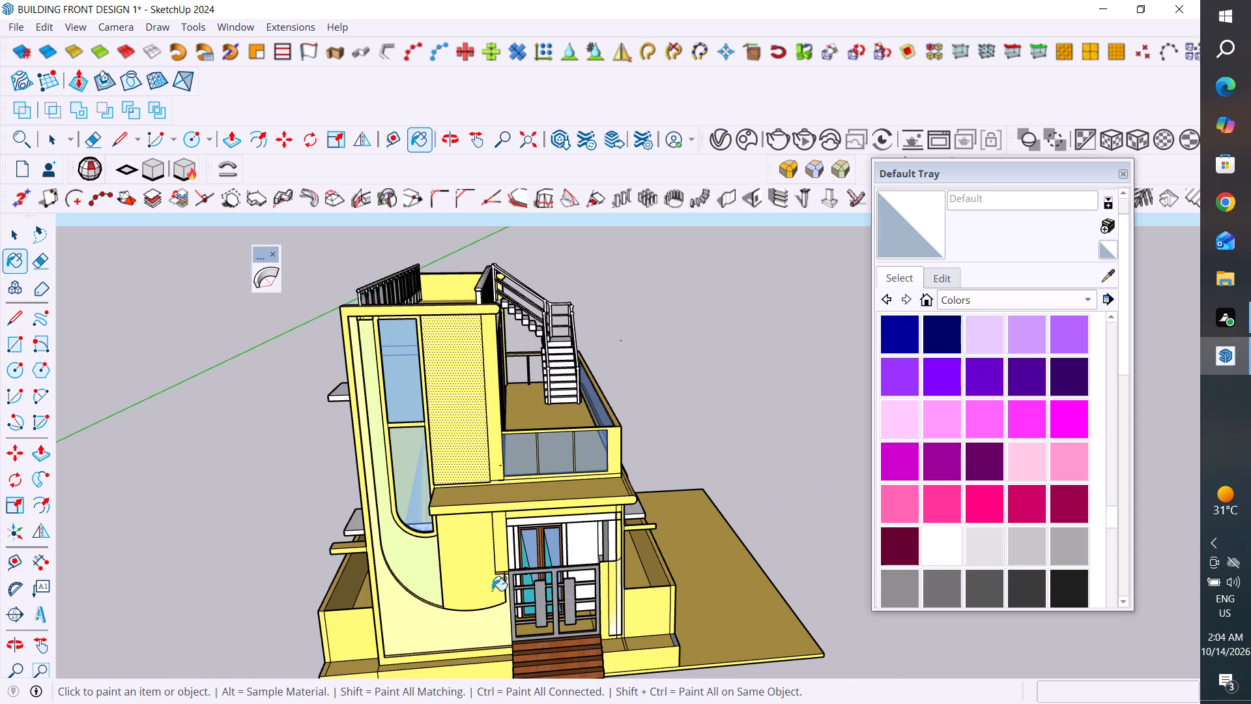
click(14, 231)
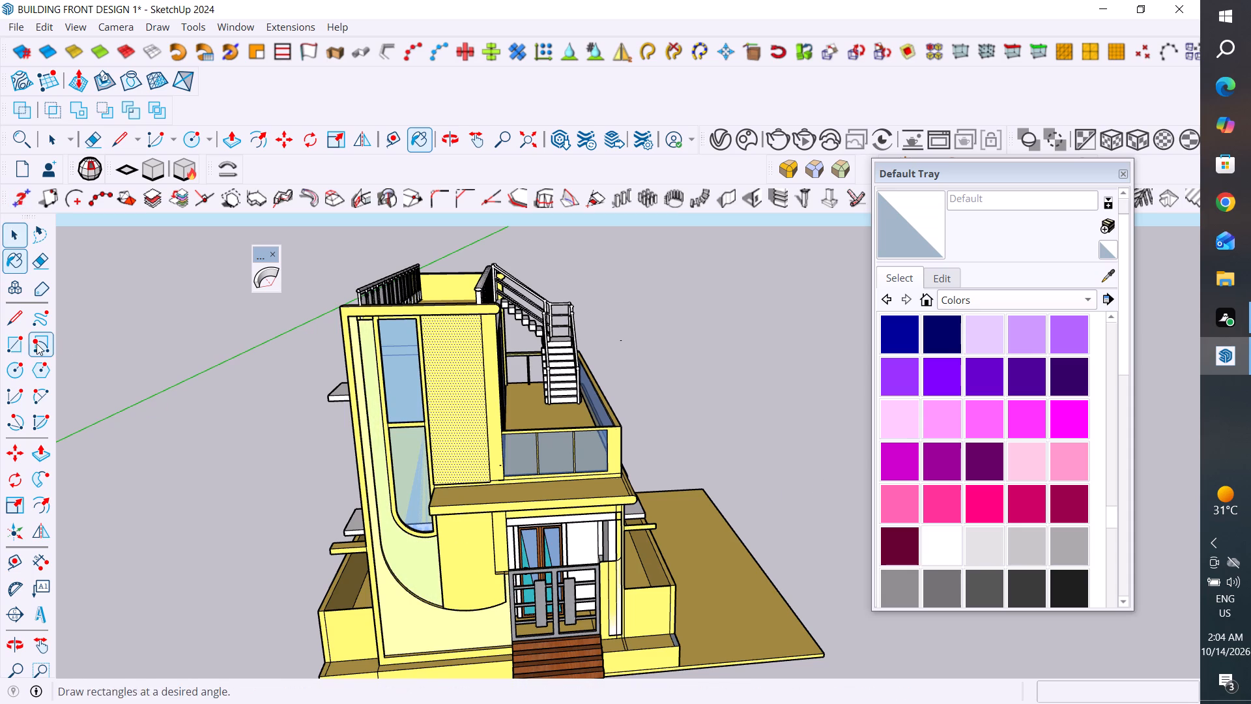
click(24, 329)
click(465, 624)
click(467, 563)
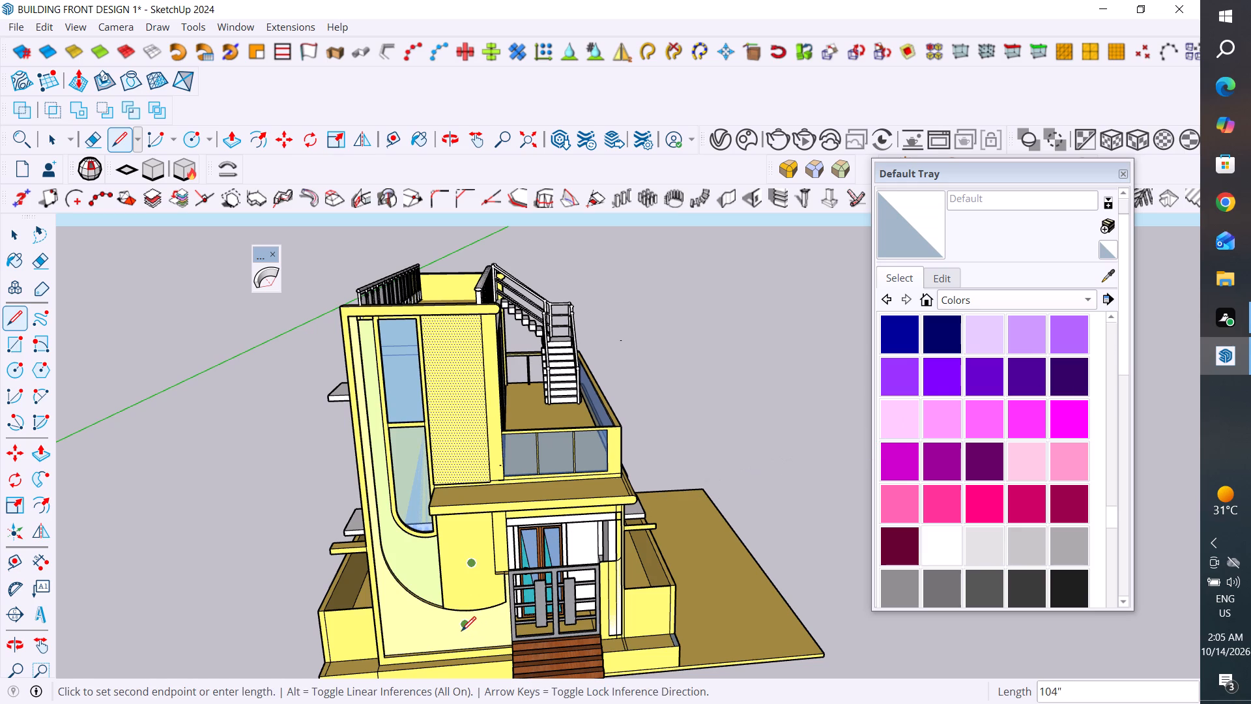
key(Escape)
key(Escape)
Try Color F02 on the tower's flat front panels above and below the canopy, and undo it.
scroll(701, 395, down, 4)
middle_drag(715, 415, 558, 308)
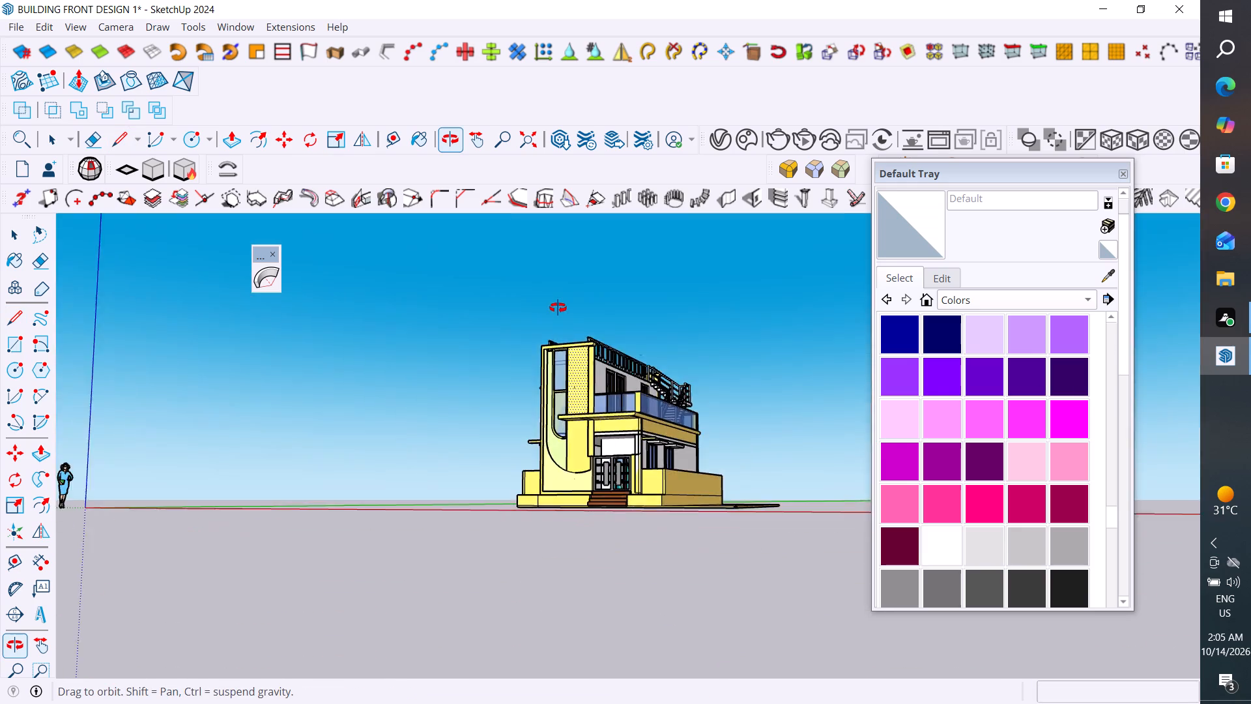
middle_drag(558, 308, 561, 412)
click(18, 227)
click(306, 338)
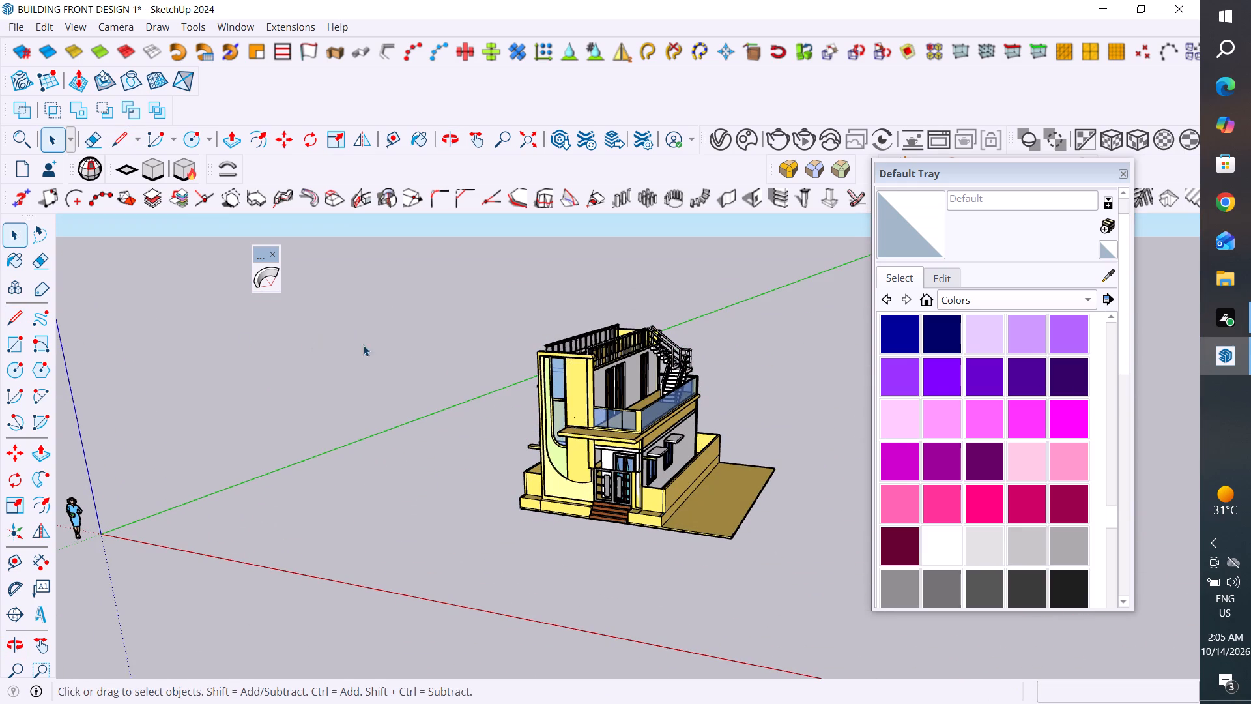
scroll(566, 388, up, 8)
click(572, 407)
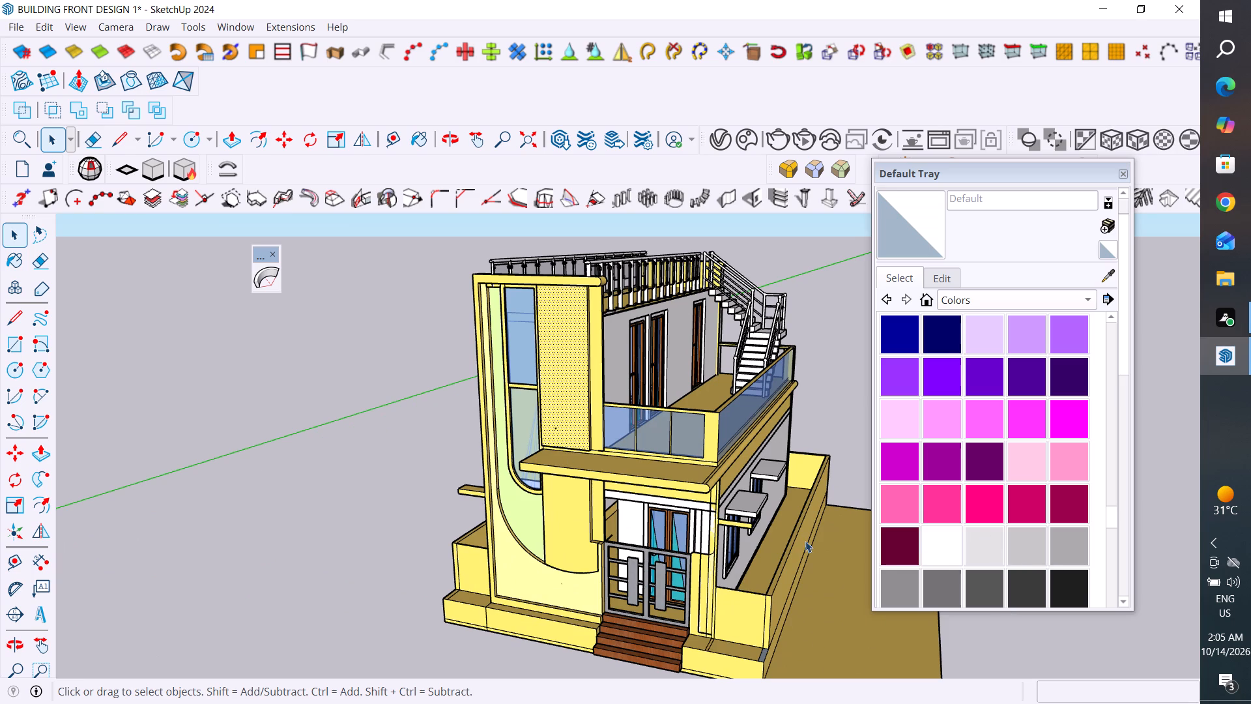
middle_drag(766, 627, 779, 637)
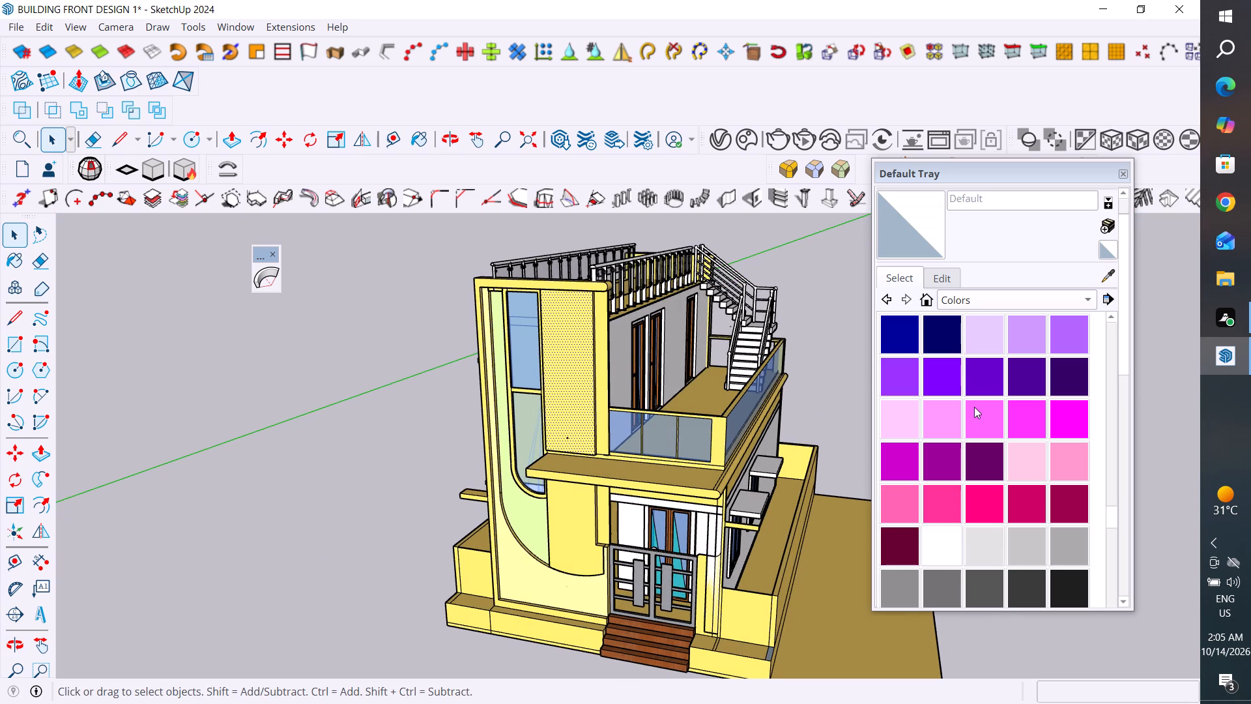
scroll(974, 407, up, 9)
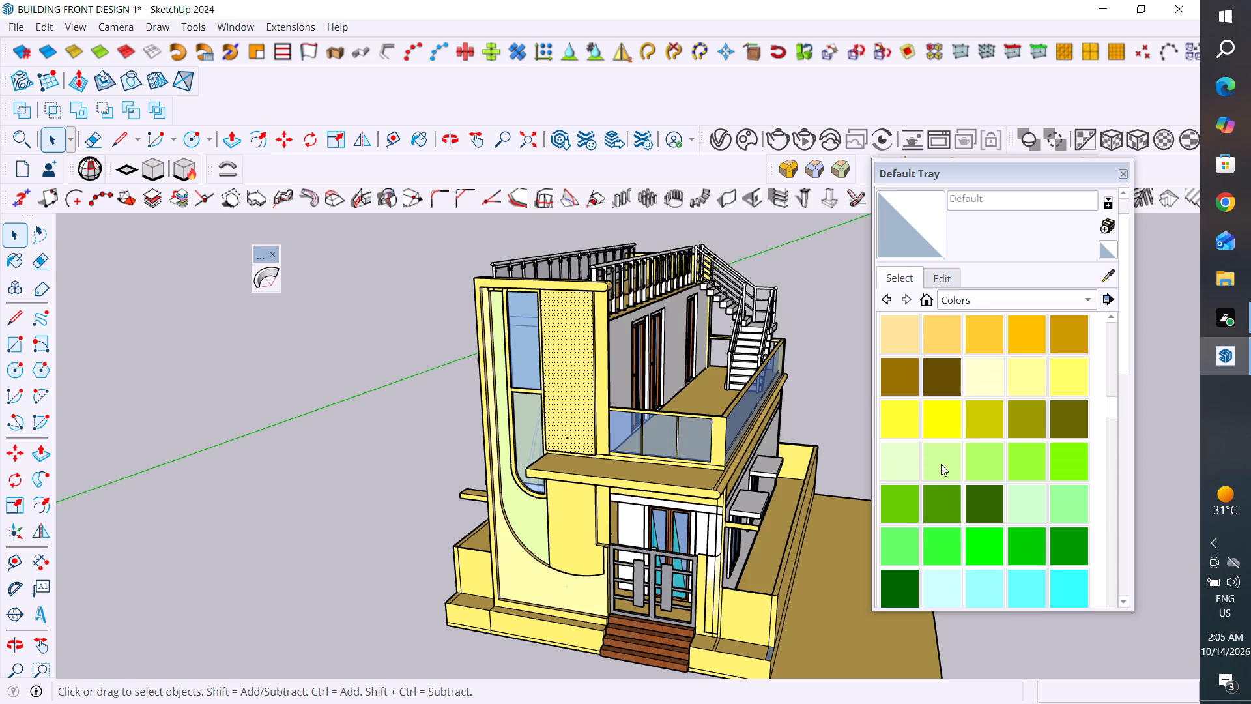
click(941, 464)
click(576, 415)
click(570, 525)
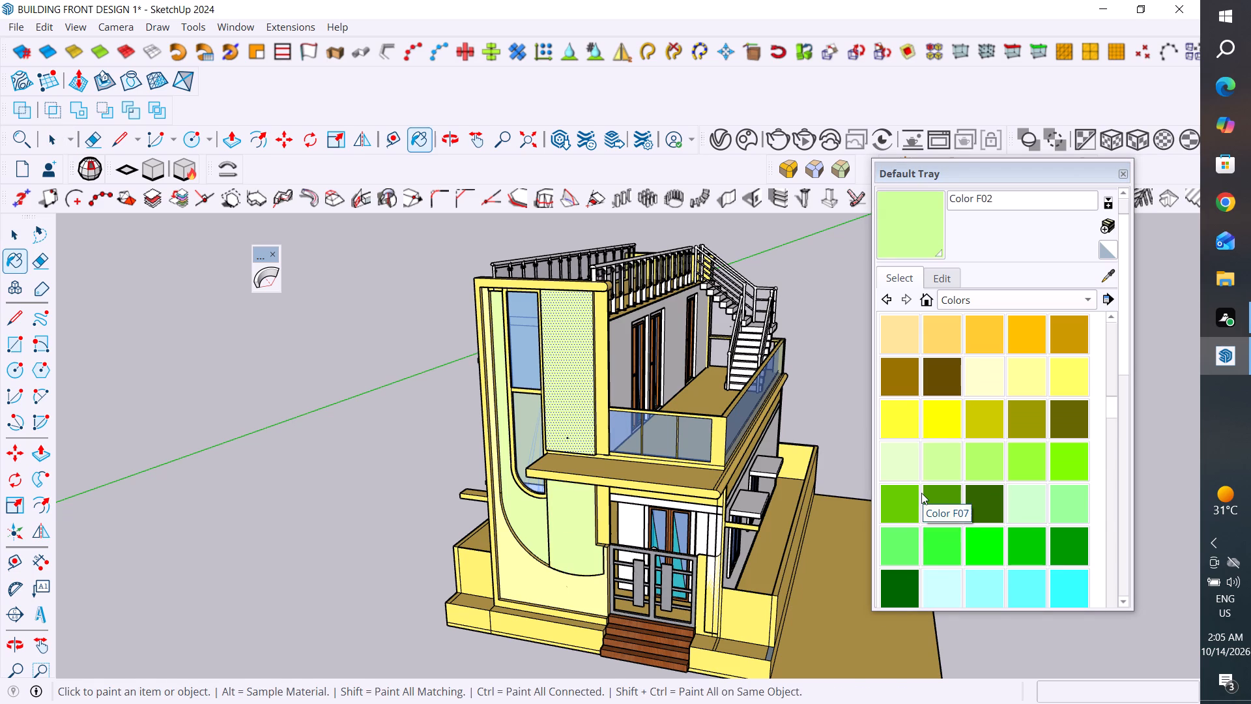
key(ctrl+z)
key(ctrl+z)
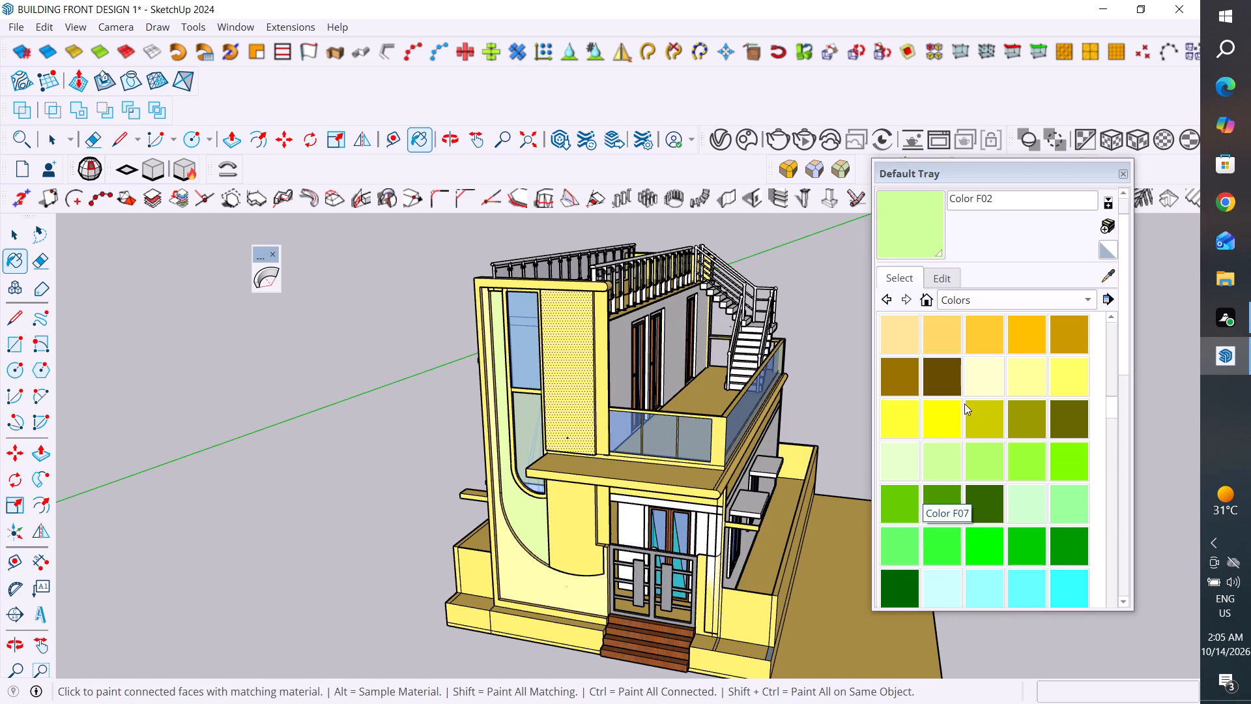
Paint the tower's flat front panels and the connected matching yellow surfaces of the building with Color C01.
scroll(996, 415, up, 2)
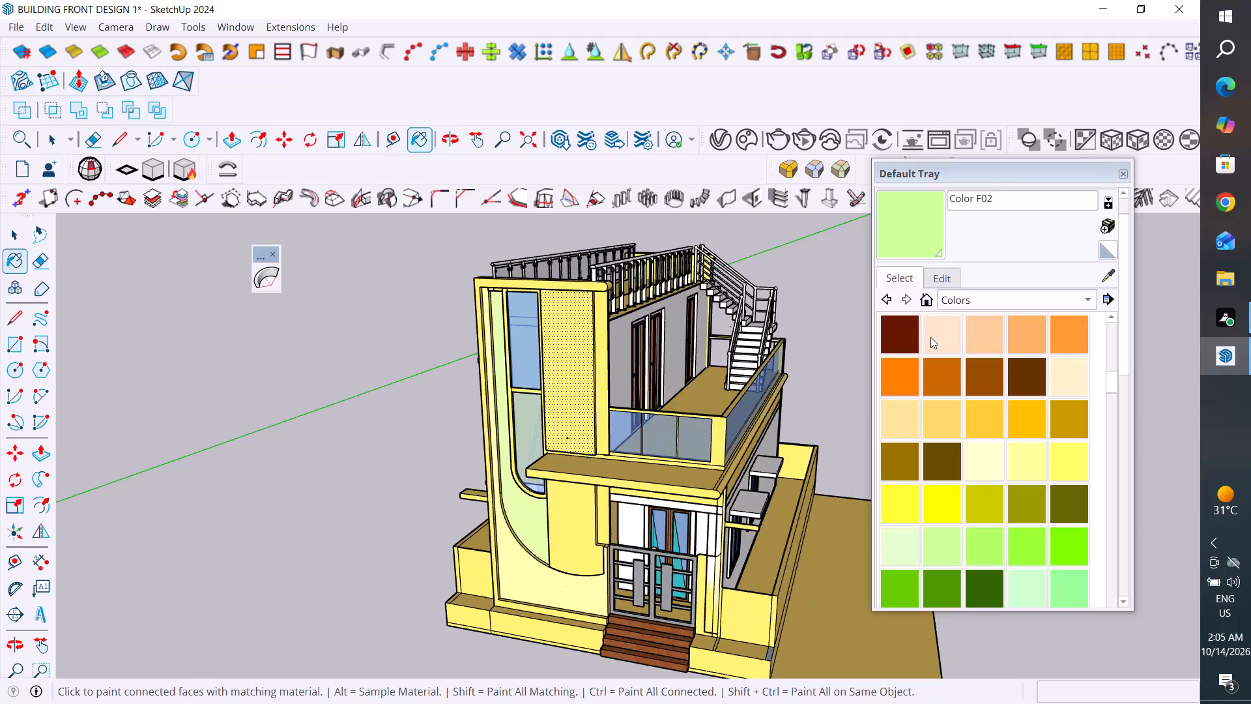
click(930, 332)
click(575, 501)
click(584, 430)
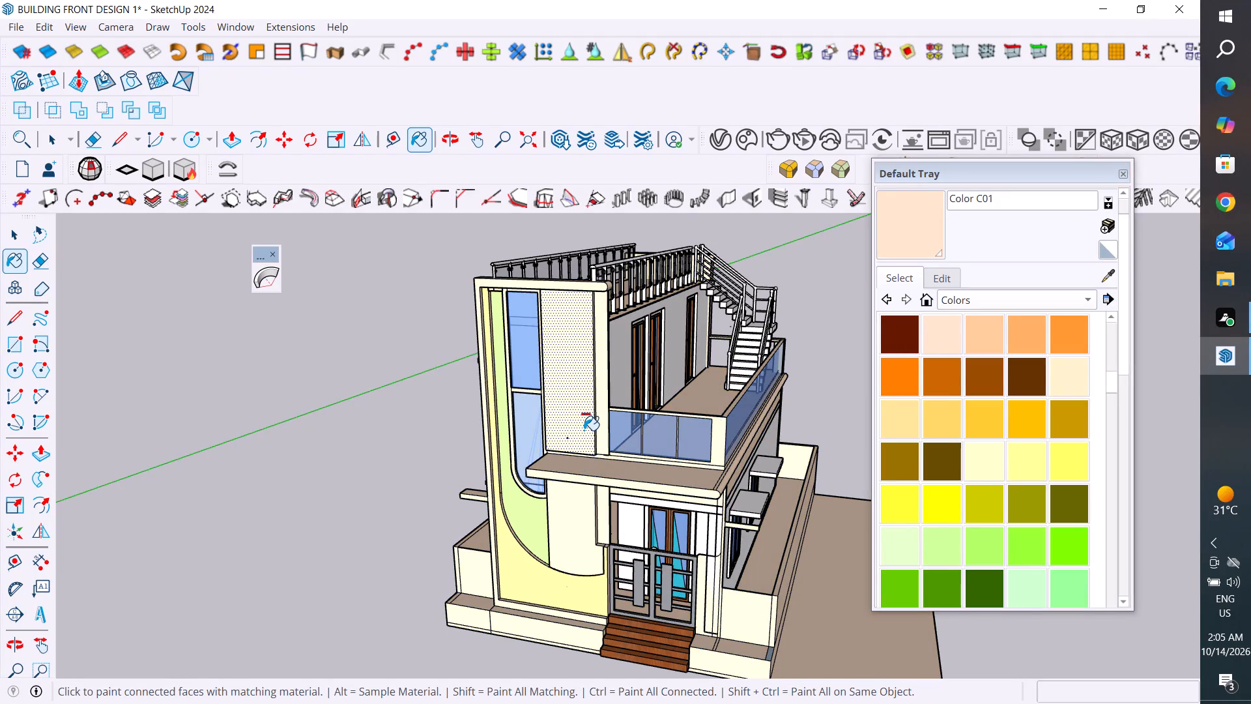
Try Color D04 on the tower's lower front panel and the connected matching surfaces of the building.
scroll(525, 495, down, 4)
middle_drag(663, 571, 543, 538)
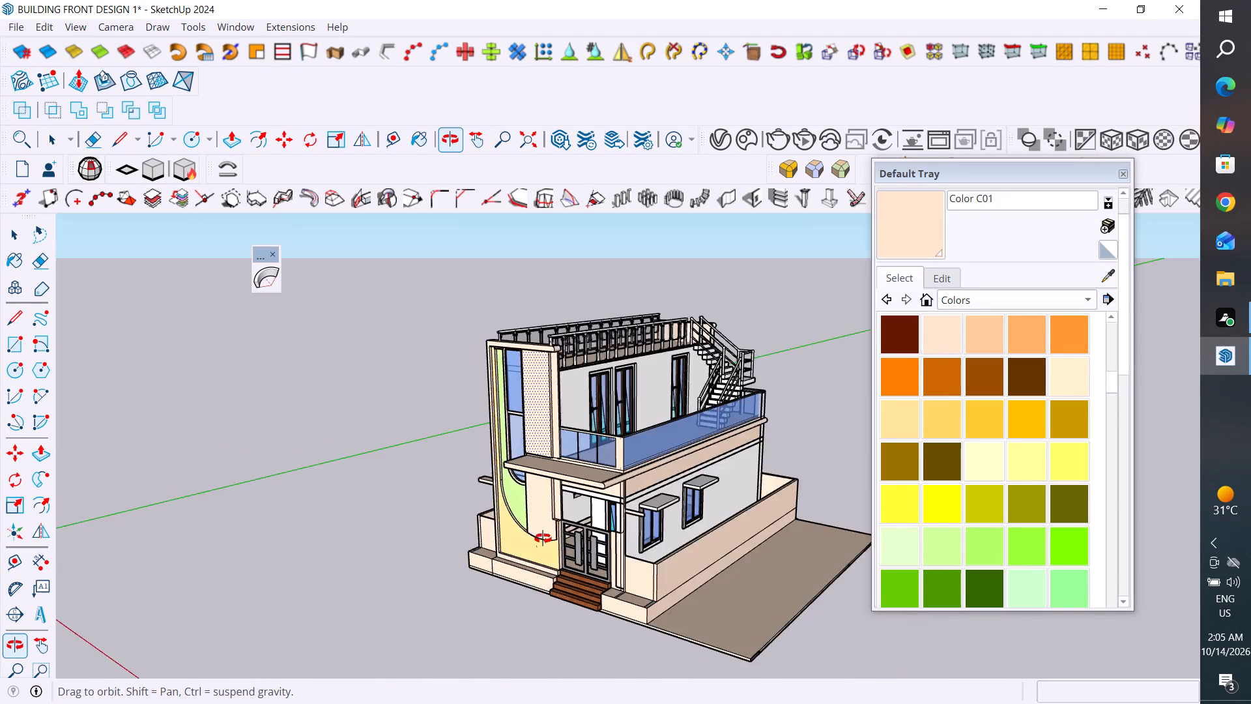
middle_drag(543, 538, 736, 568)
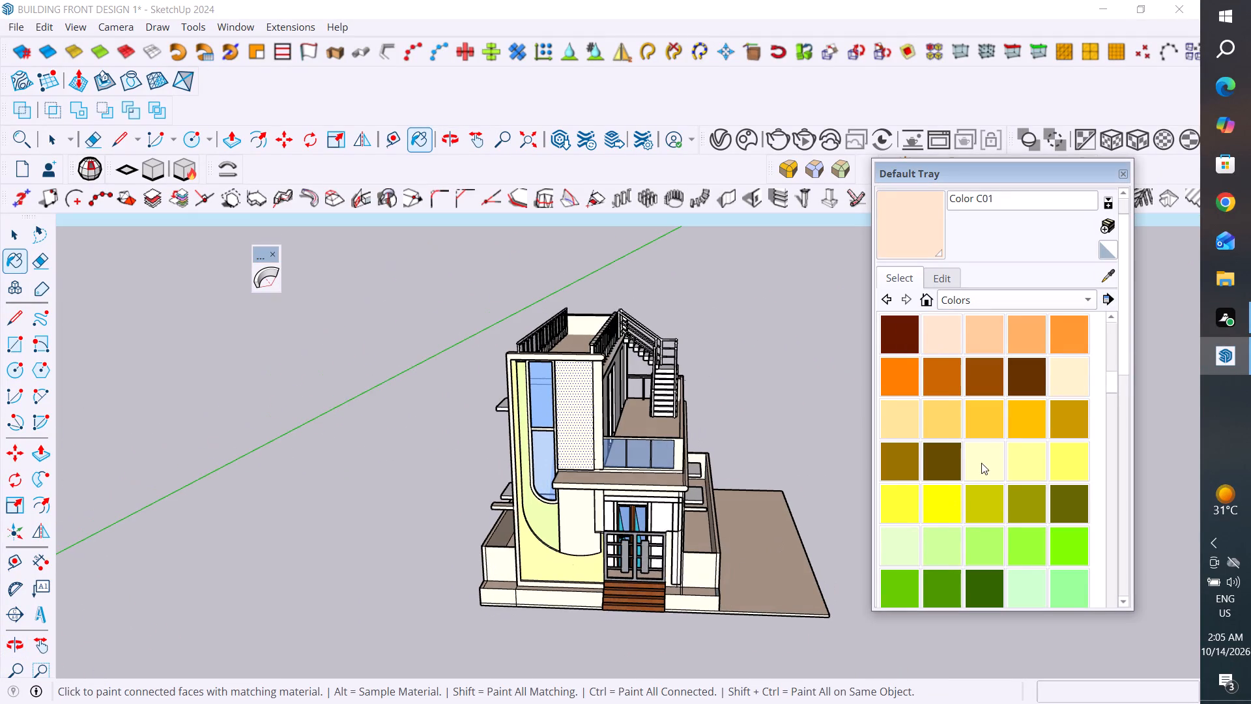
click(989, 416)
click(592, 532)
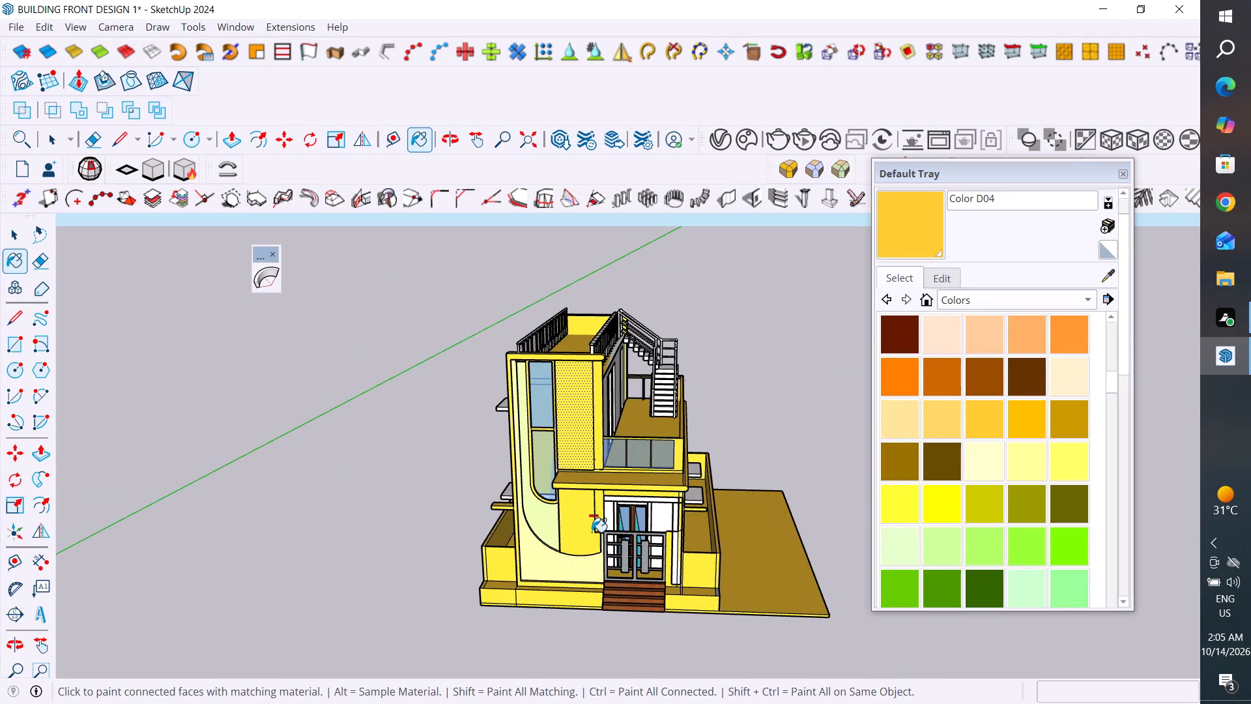
Undo the colour and wood finishes on the tower and its connected surfaces, back to the plain white exterior.
key(ctrl+z)
key(ctrl+z)
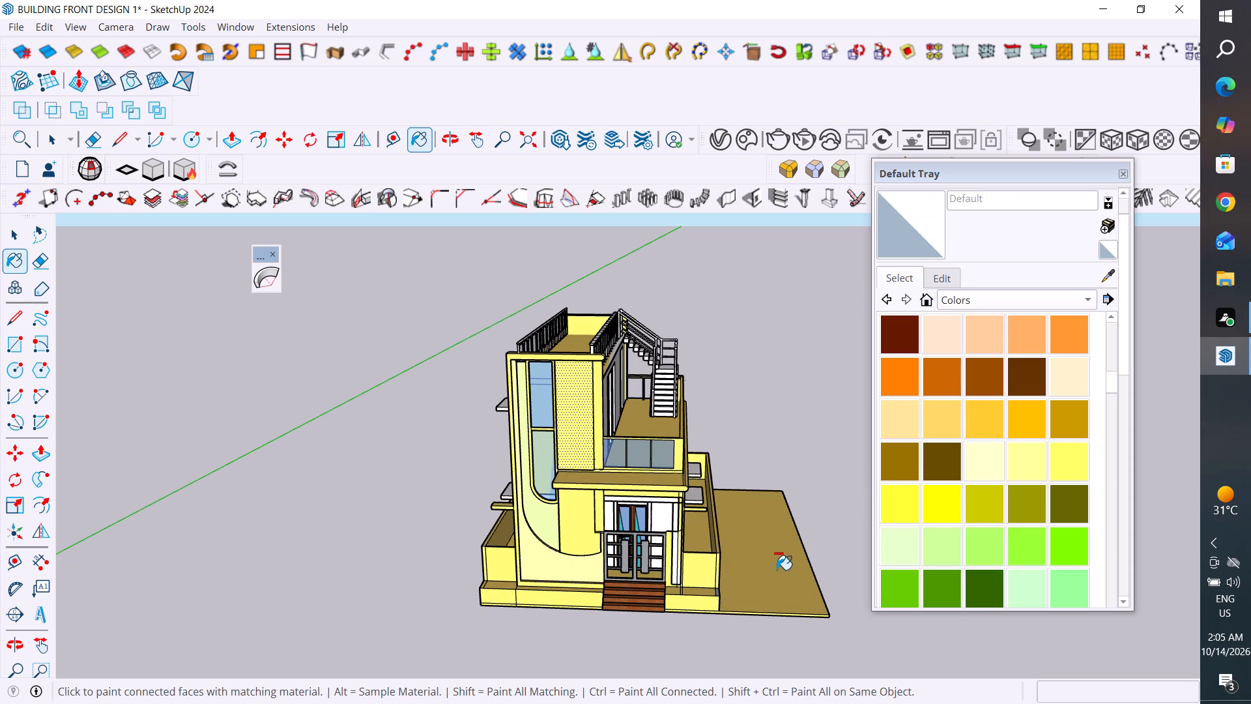
key(ctrl+z)
key(ctrl+z)
key(ctrl+z)
key(ctrl+z)
key(ctrl+z)
key(ctrl+z)
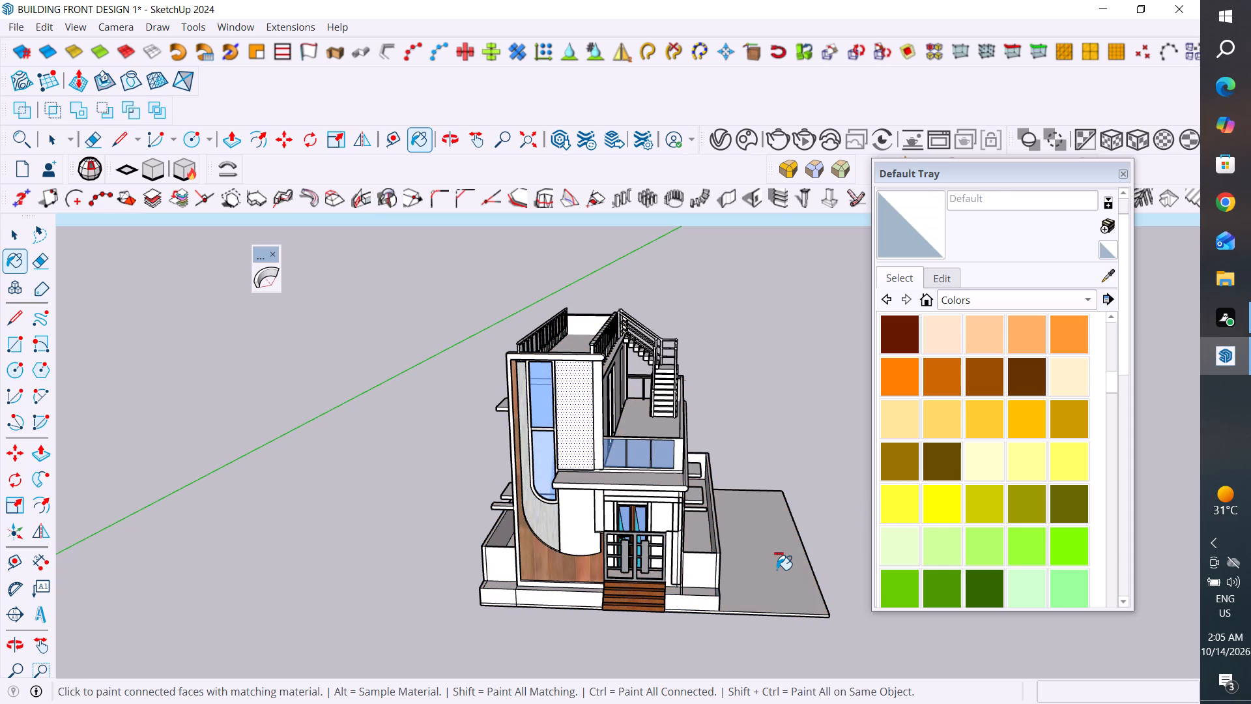
key(ctrl+z)
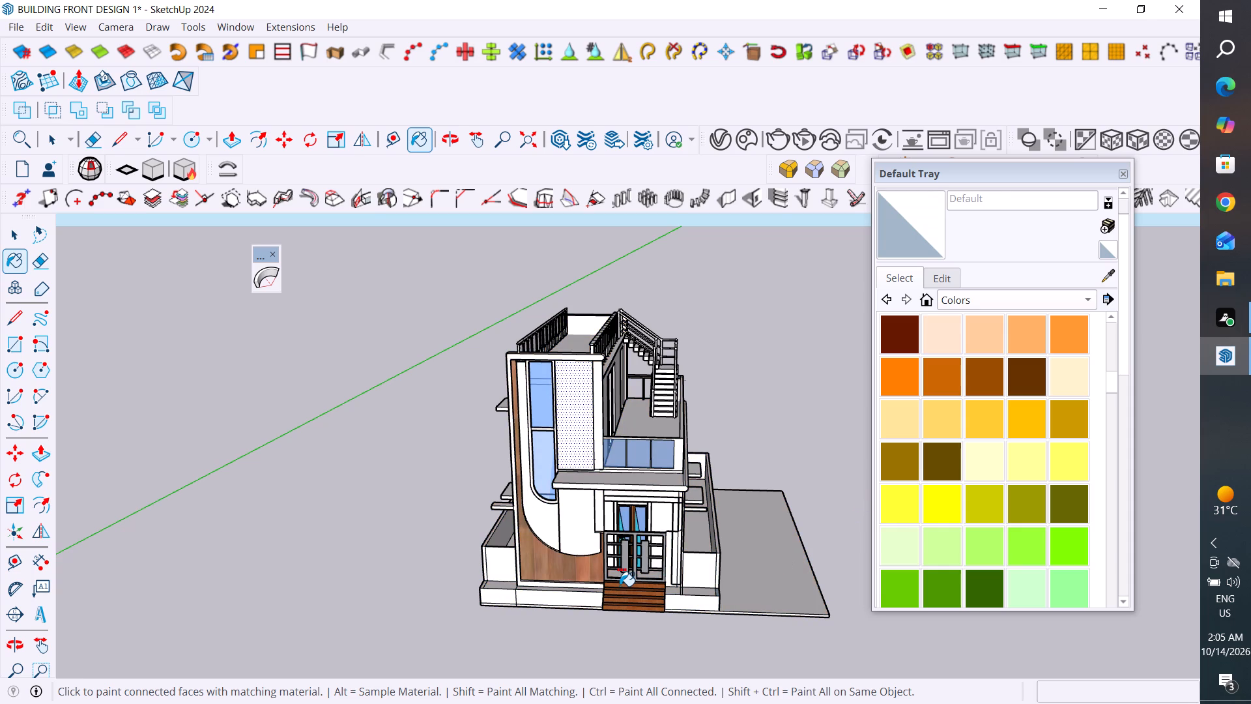
key(ctrl+z)
key(ctrl+z)
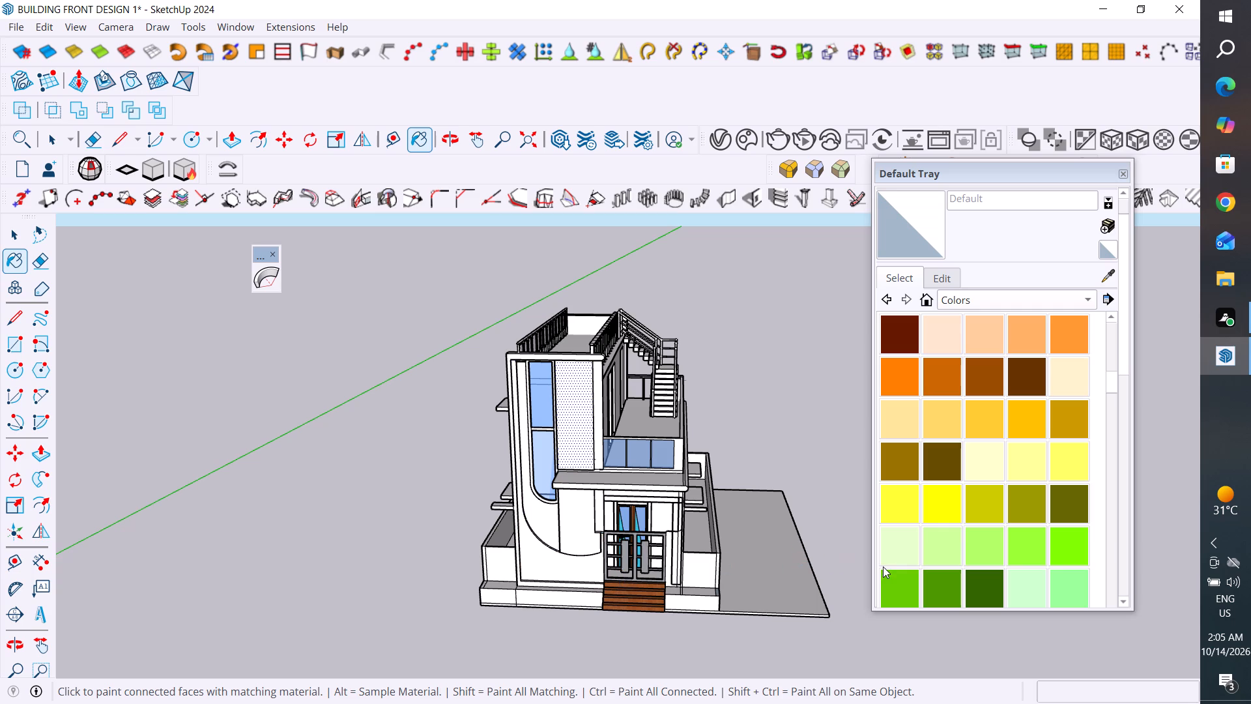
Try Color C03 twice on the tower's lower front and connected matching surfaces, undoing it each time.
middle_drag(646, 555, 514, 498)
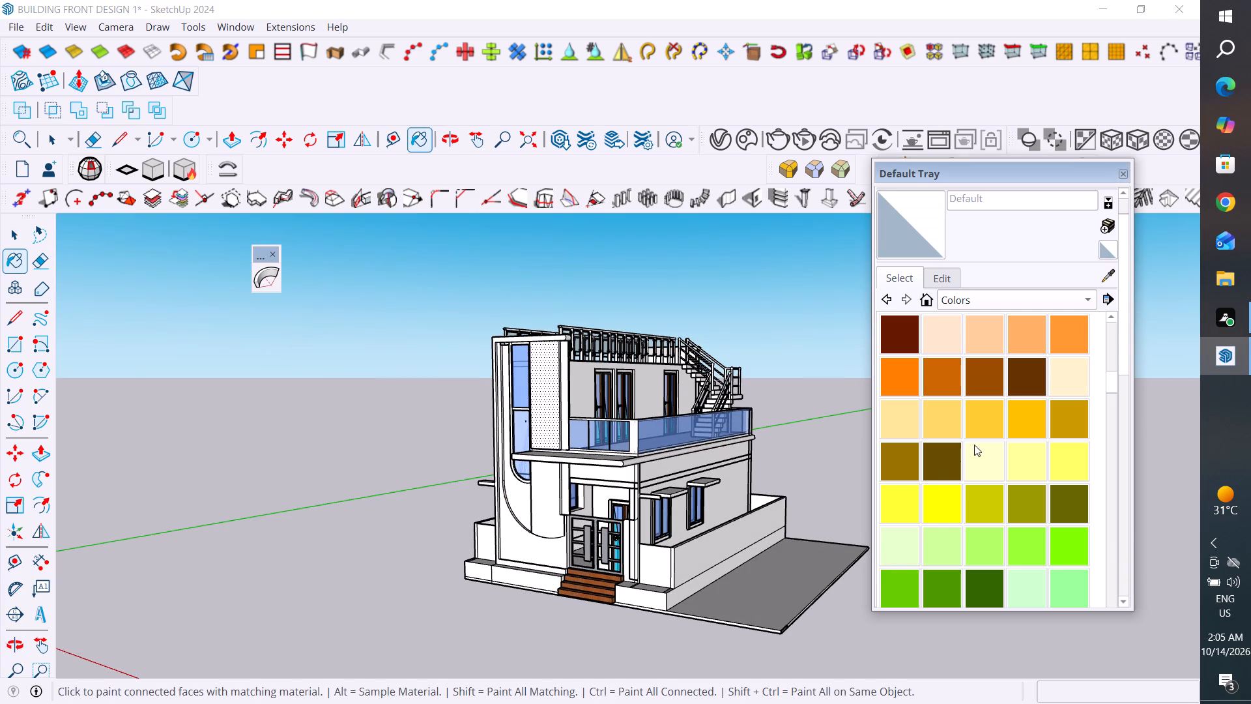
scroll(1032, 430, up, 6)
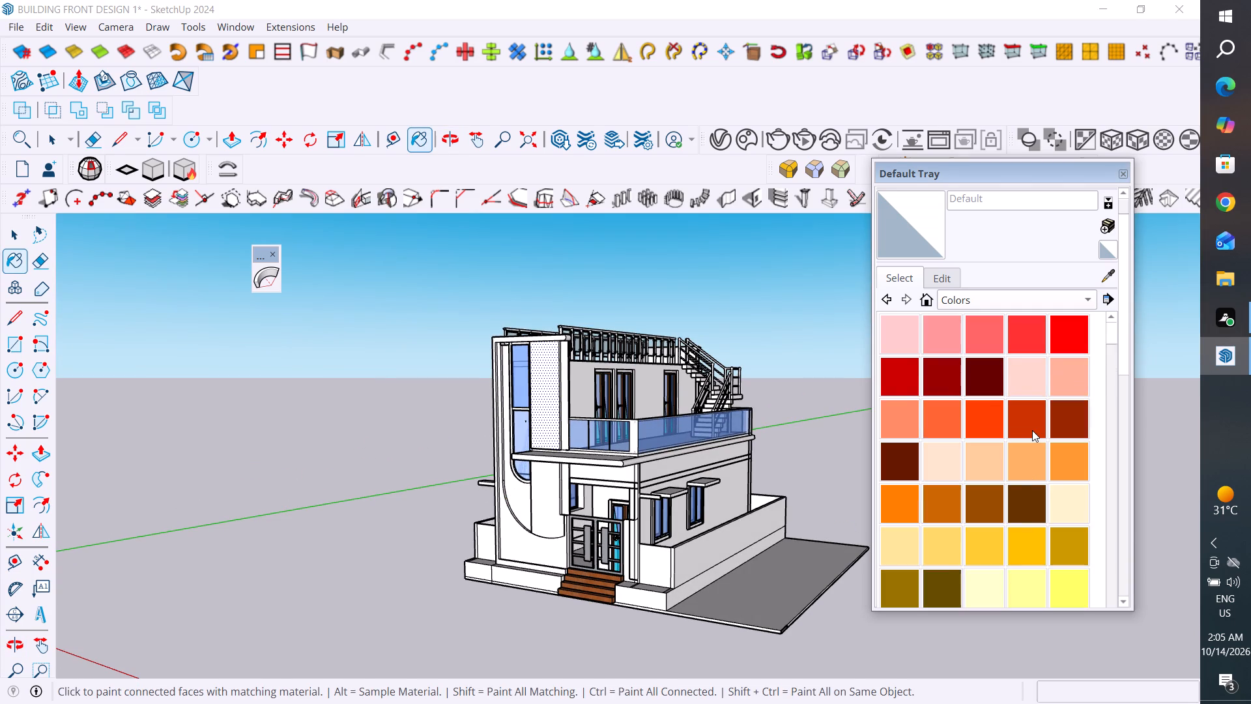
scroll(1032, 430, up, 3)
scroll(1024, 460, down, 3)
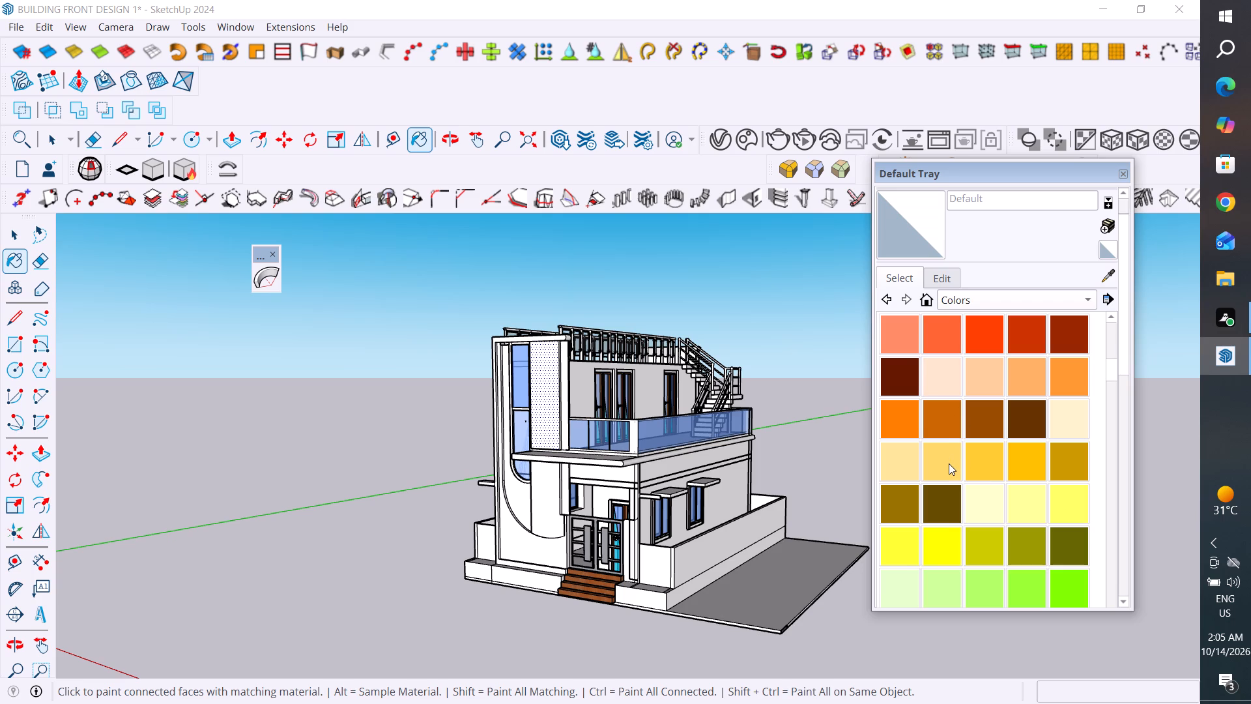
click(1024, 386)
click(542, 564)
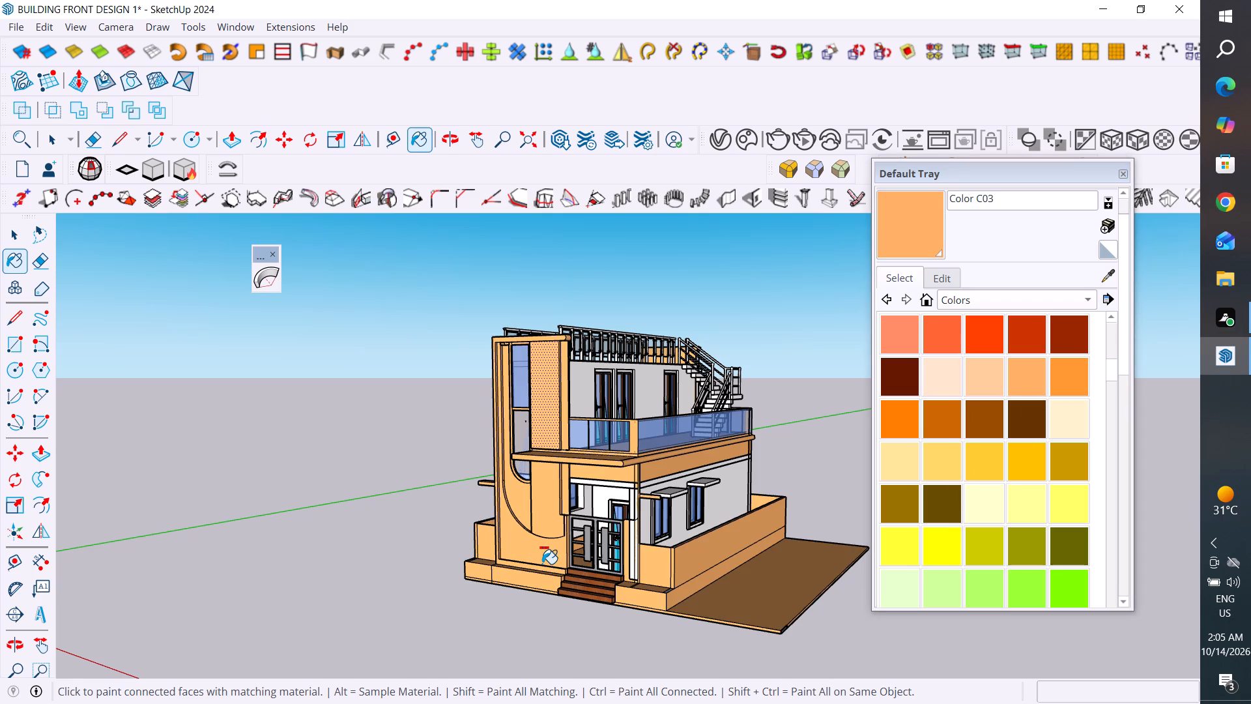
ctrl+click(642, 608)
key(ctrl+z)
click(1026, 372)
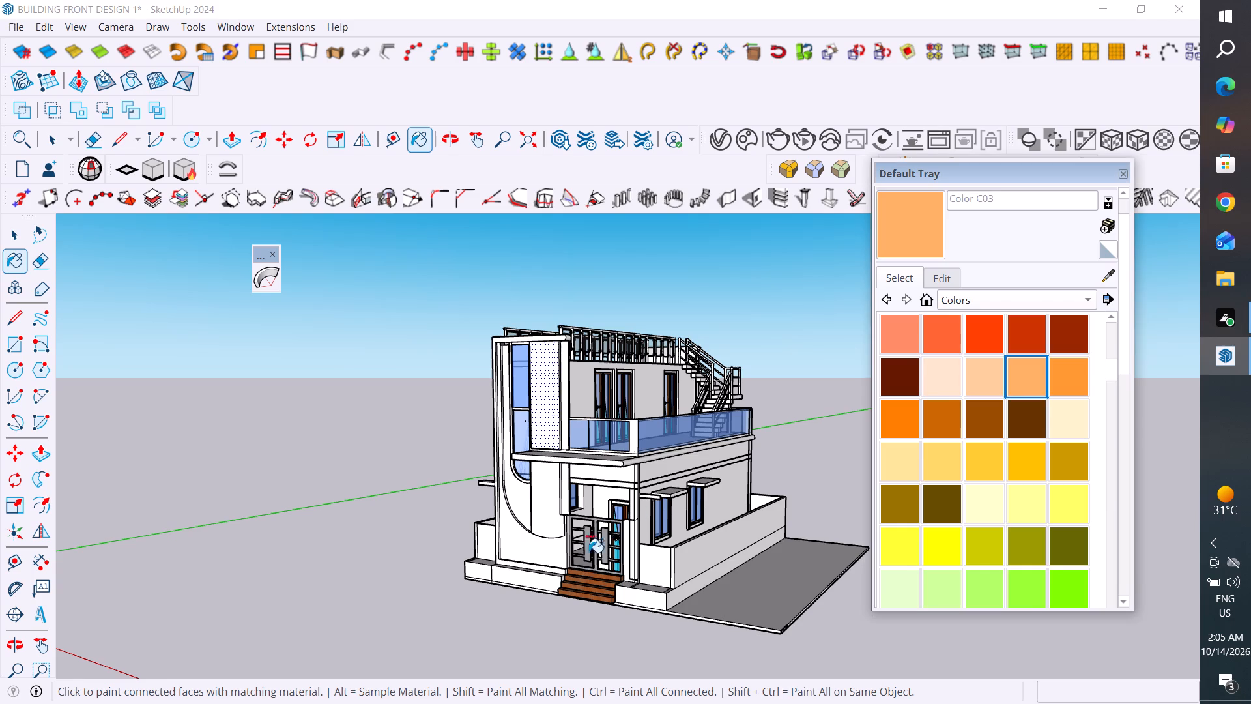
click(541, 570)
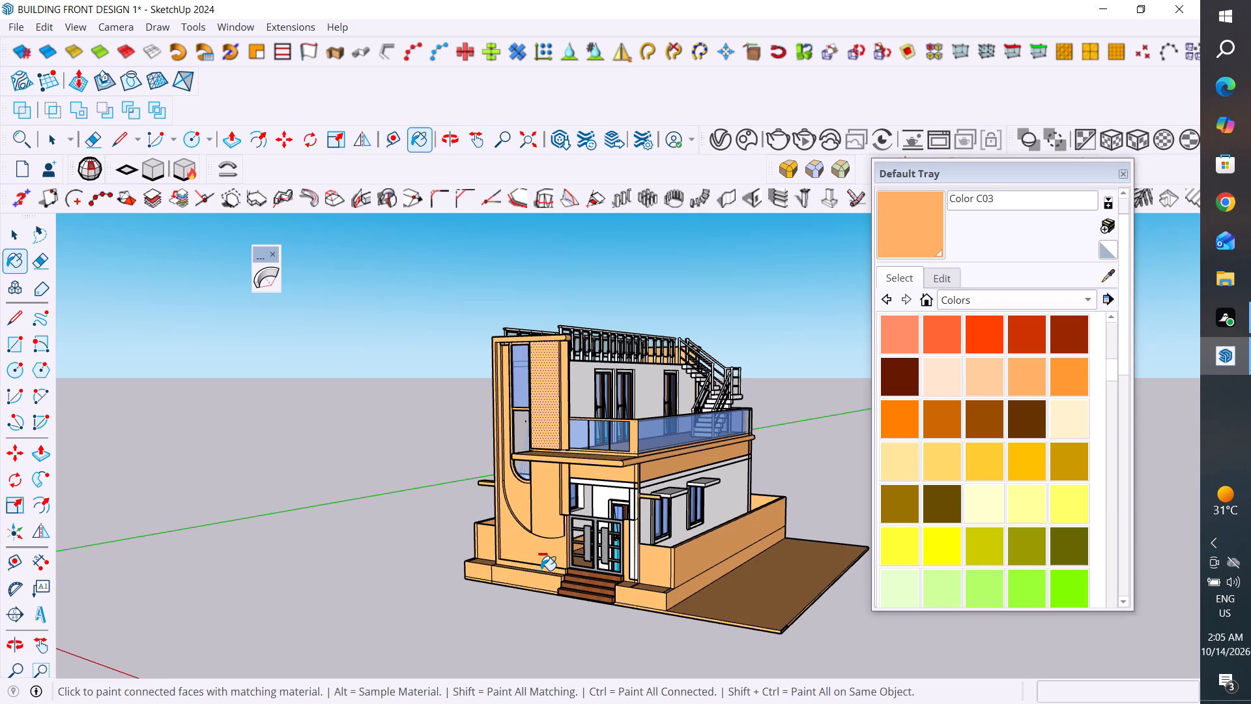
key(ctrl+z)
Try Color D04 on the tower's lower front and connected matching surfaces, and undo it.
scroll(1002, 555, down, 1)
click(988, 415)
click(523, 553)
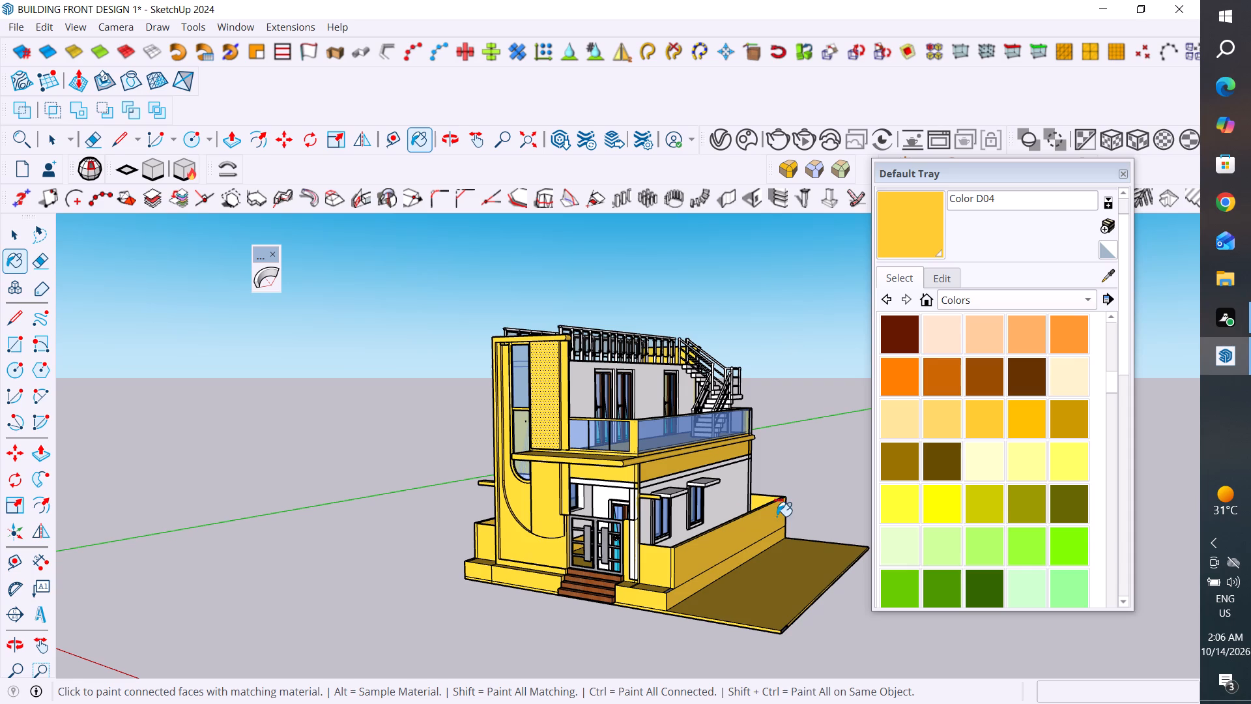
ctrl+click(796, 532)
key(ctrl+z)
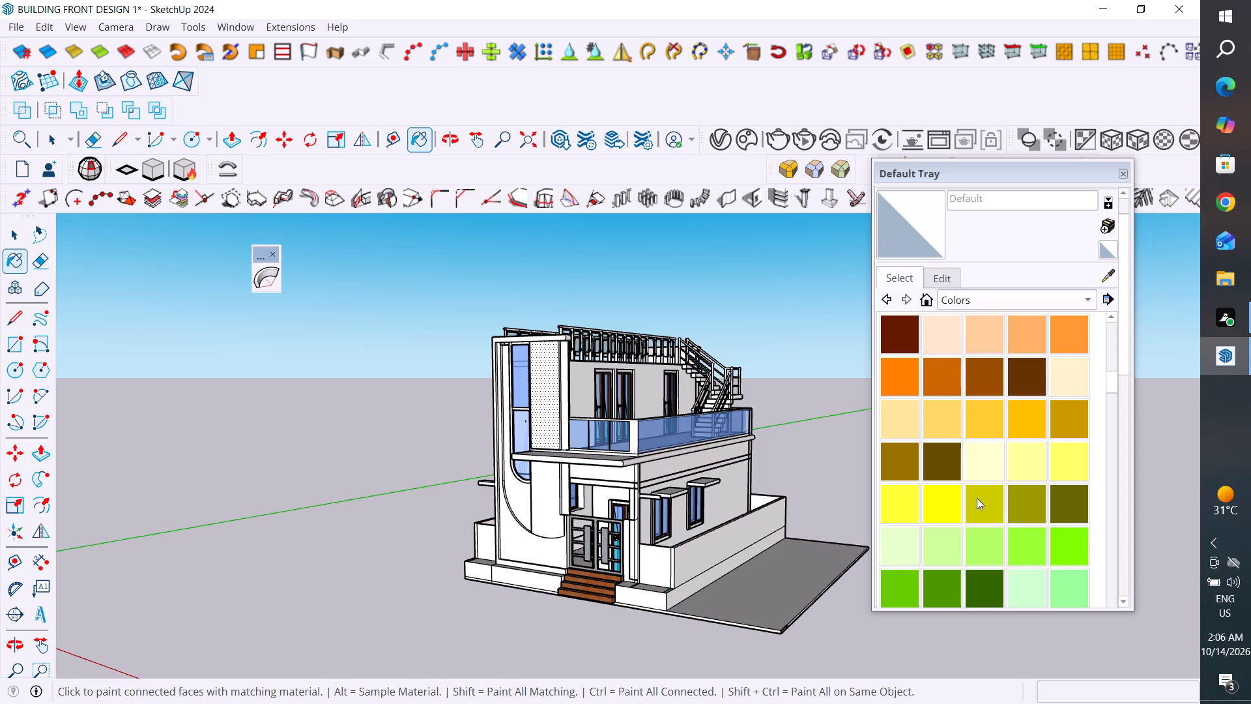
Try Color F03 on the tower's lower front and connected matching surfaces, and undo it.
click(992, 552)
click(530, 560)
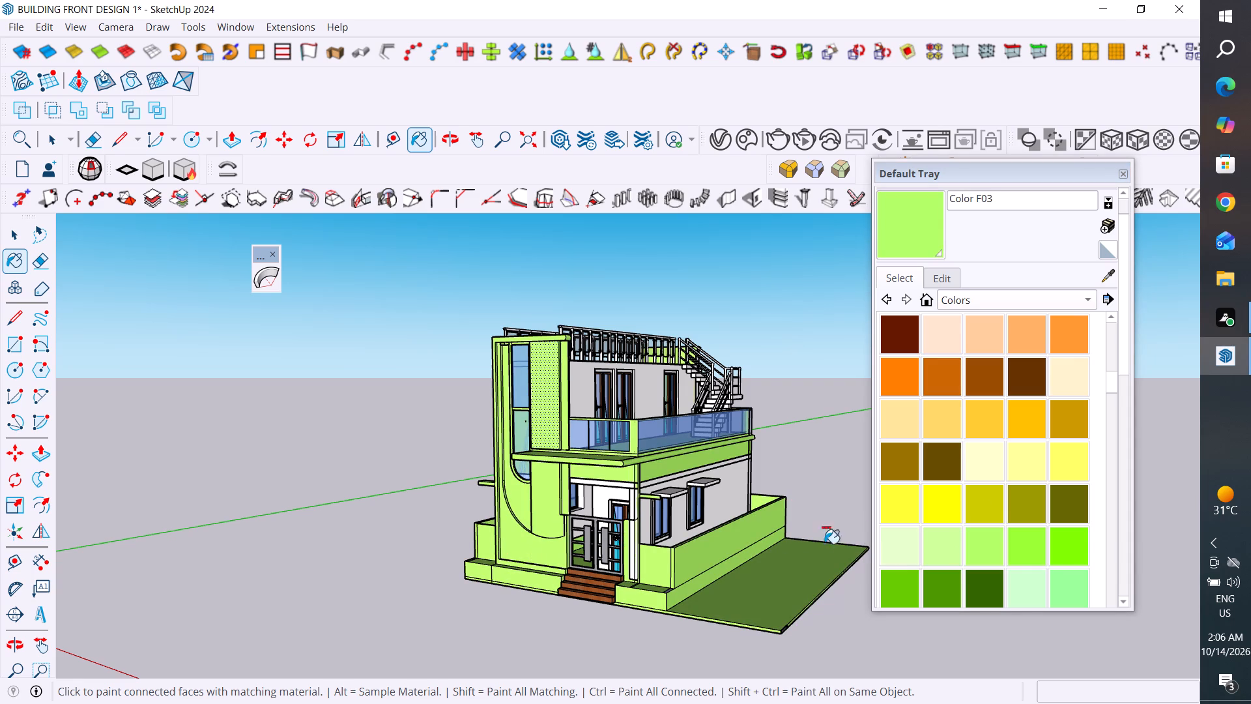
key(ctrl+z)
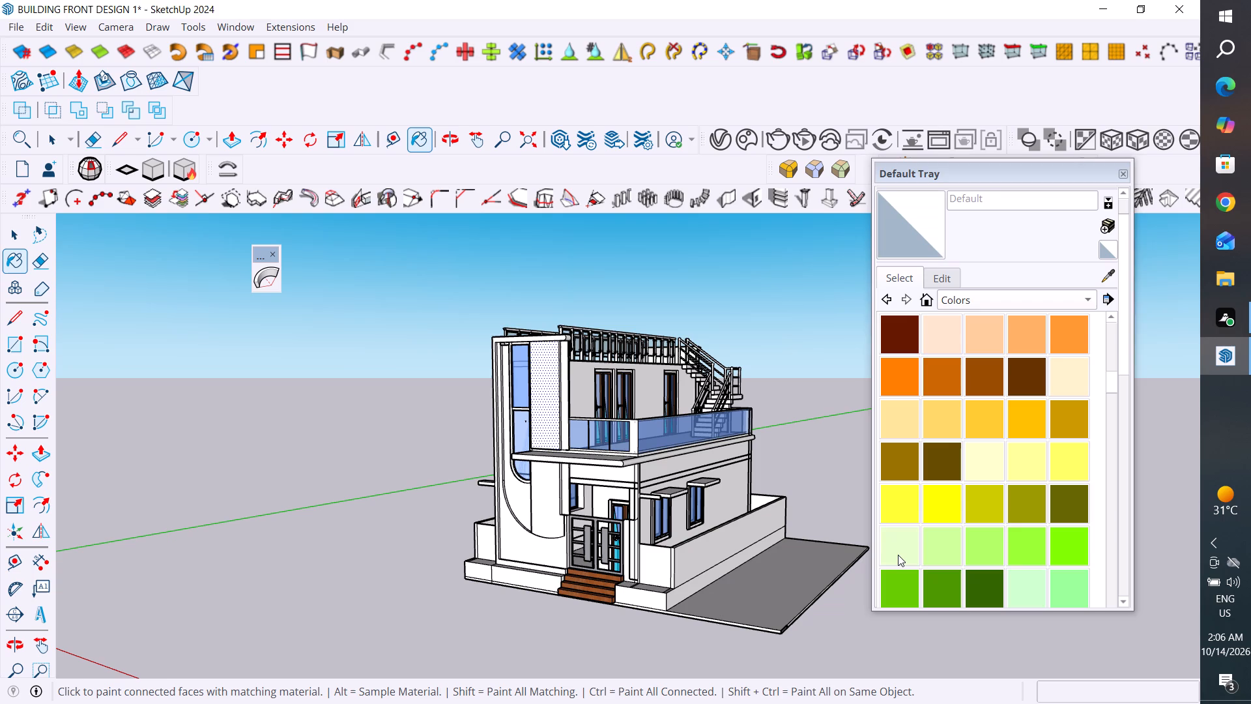
Paint the tower front and all connected white surfaces with Color F01, and deselect the tower's upper front panel.
click(898, 555)
click(539, 568)
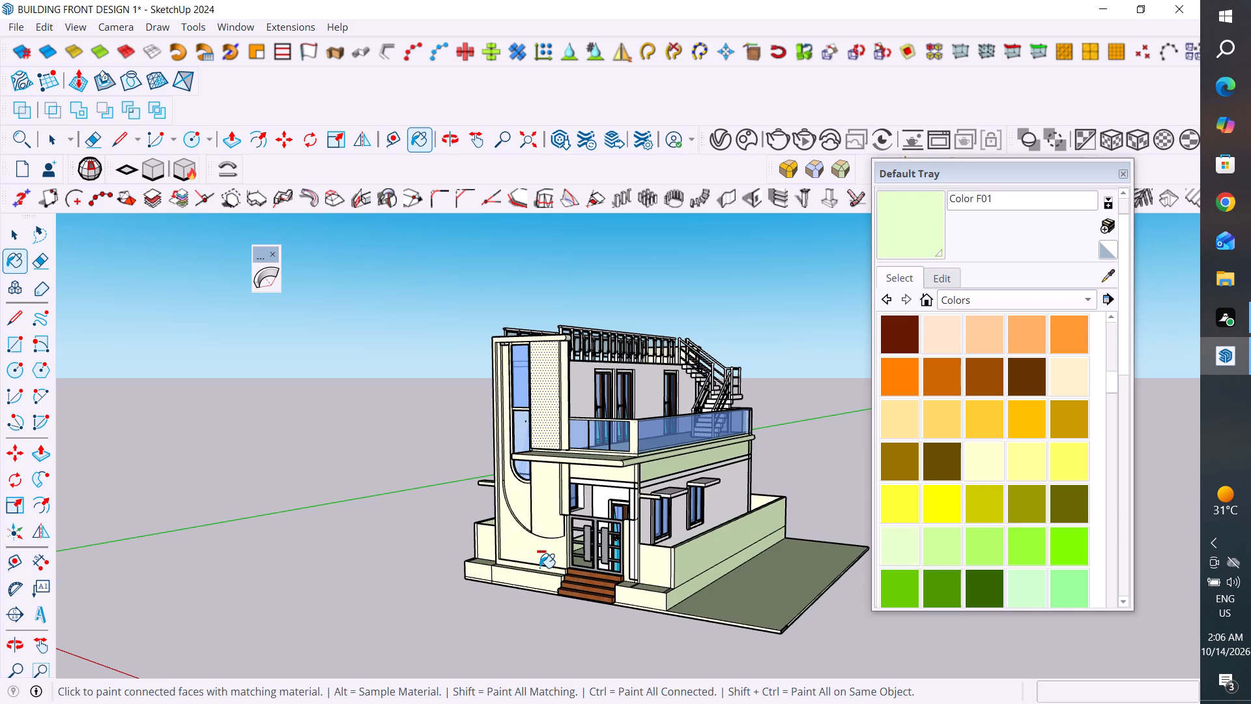
click(520, 539)
scroll(543, 523, up, 5)
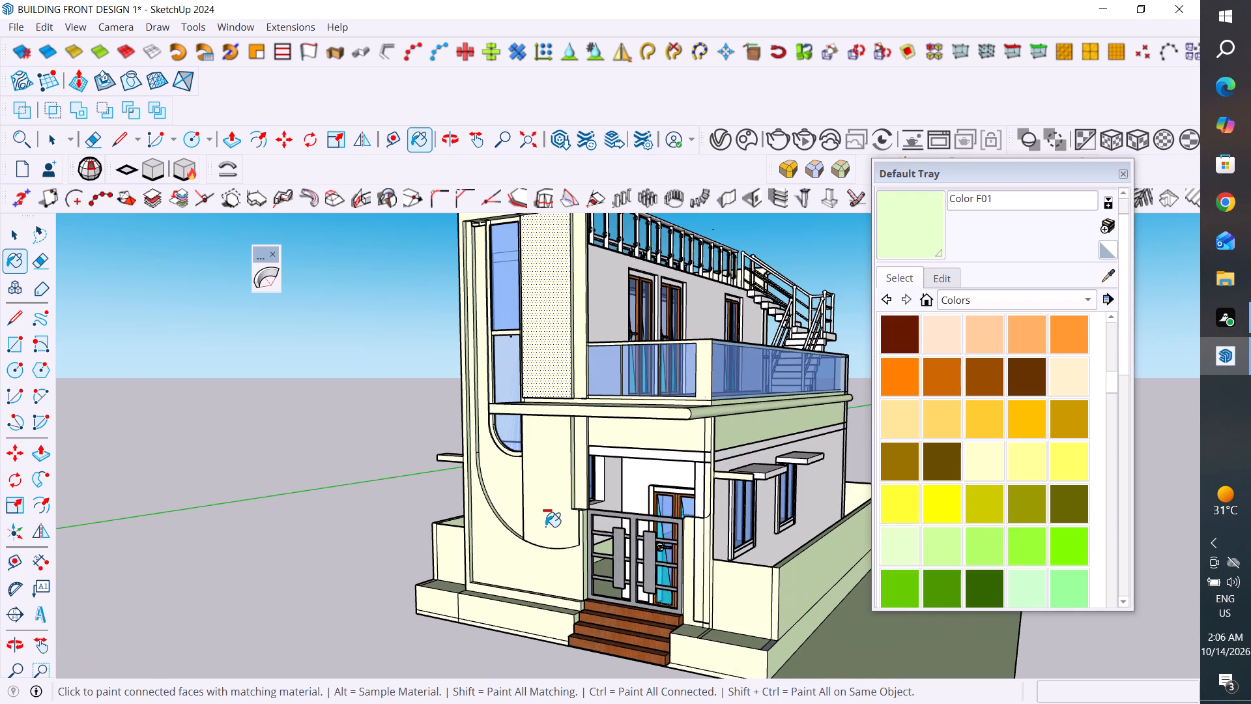
double_click(545, 527)
middle_drag(551, 565, 685, 580)
click(637, 523)
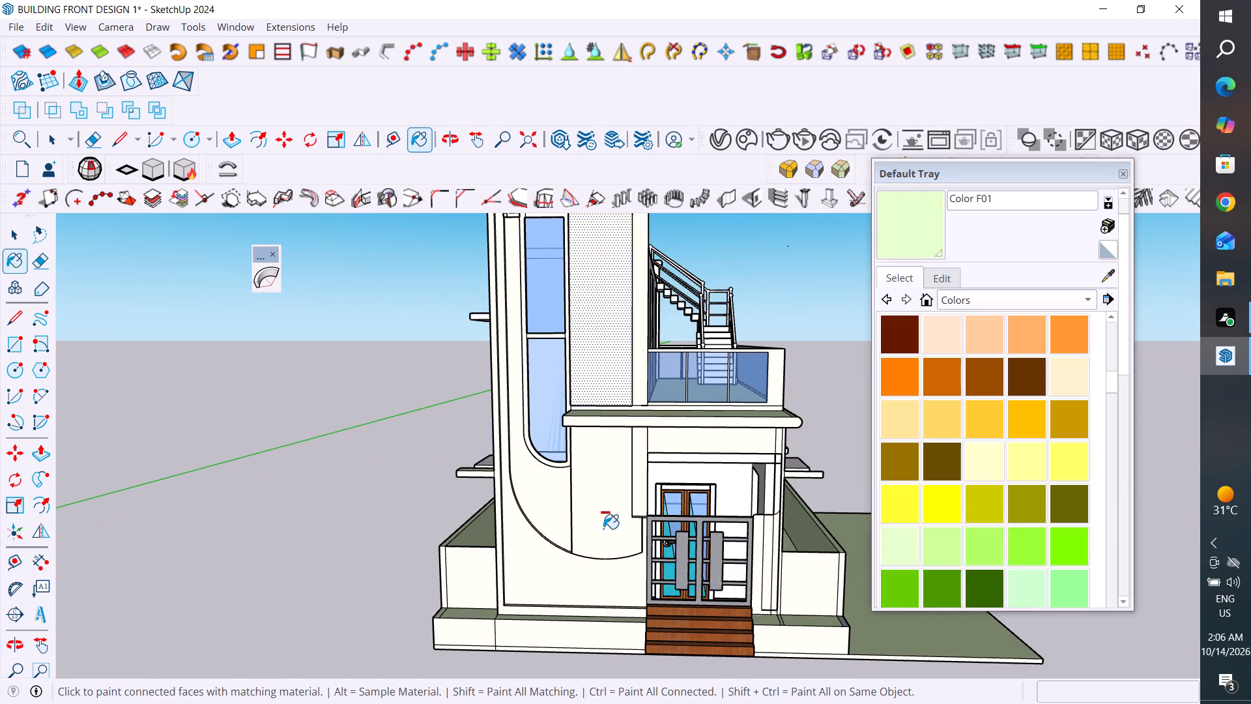
double_click(603, 529)
middle_drag(623, 529, 442, 594)
click(18, 241)
click(142, 428)
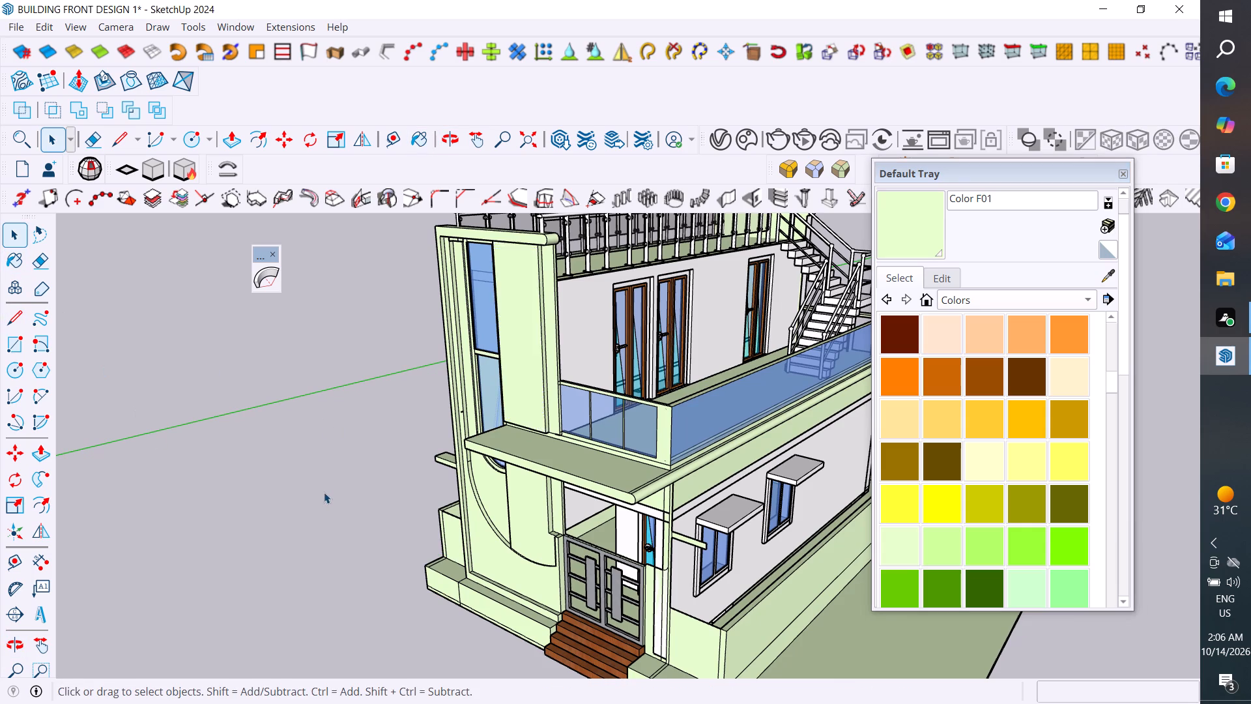
Examine the Color F01 scheme on the building from both long sides, the front and the balcony.
scroll(324, 492, down, 3)
middle_drag(368, 506, 811, 558)
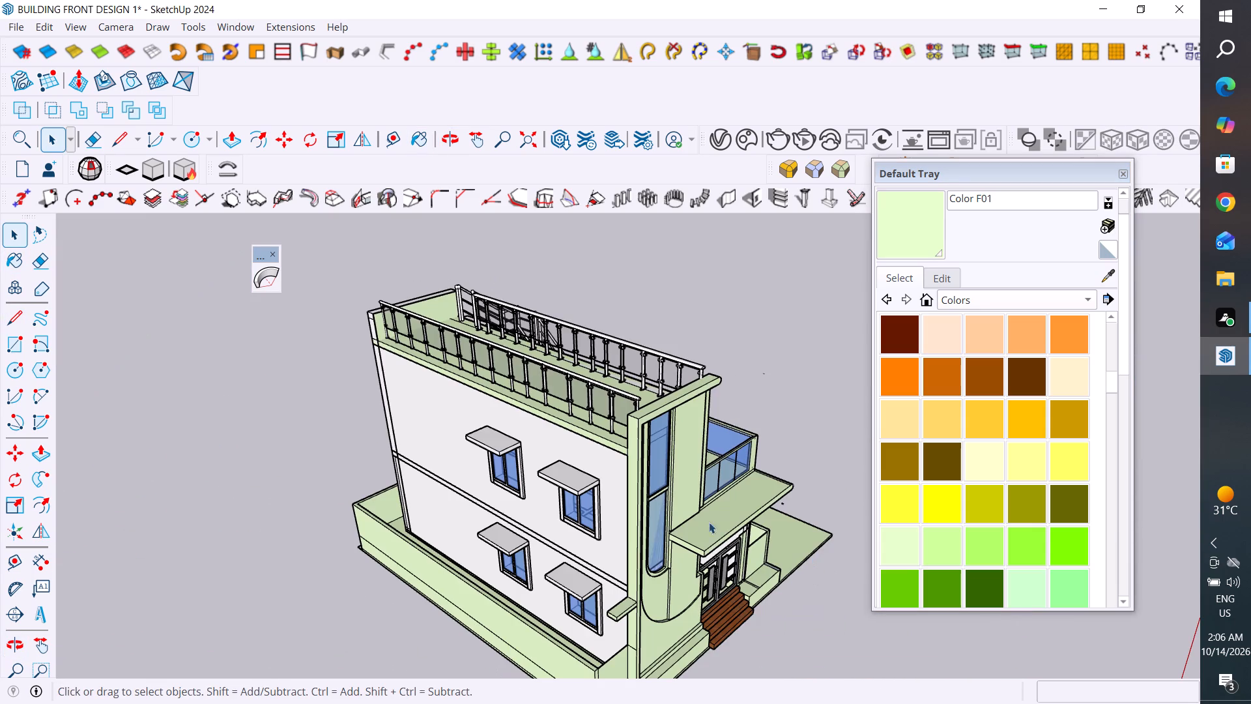
scroll(545, 508, down, 4)
middle_drag(651, 541, 410, 439)
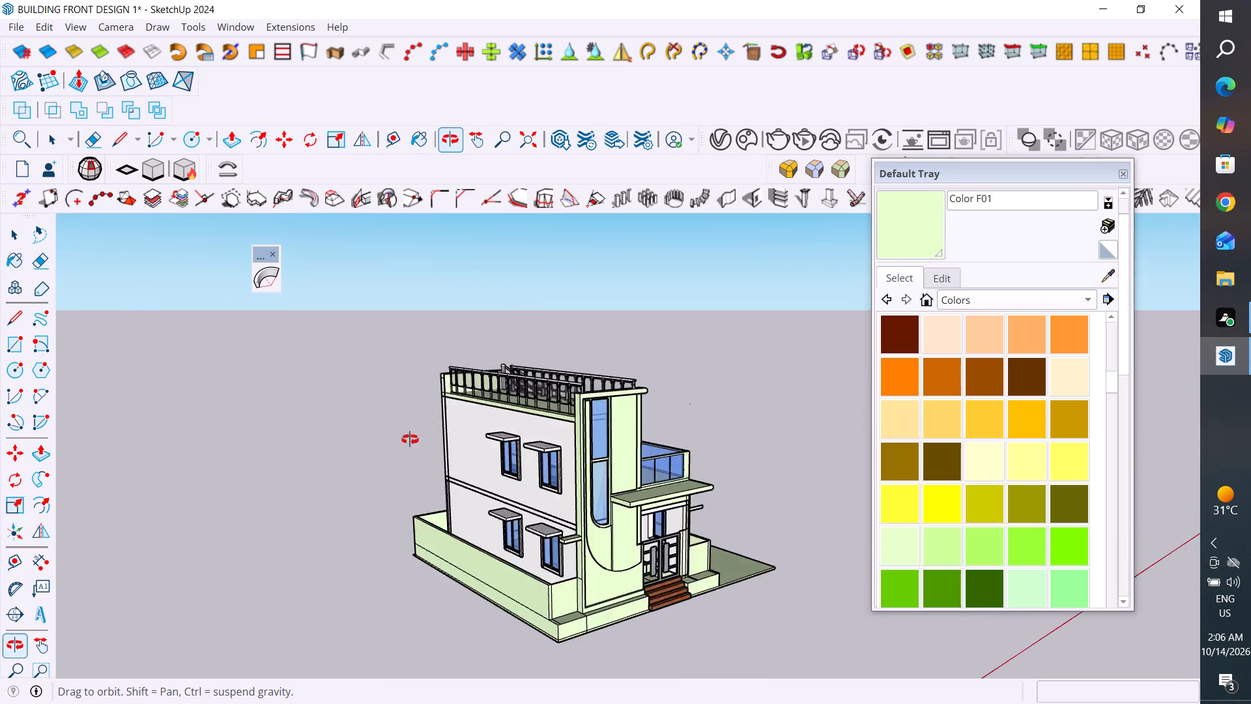
middle_drag(410, 439, 441, 463)
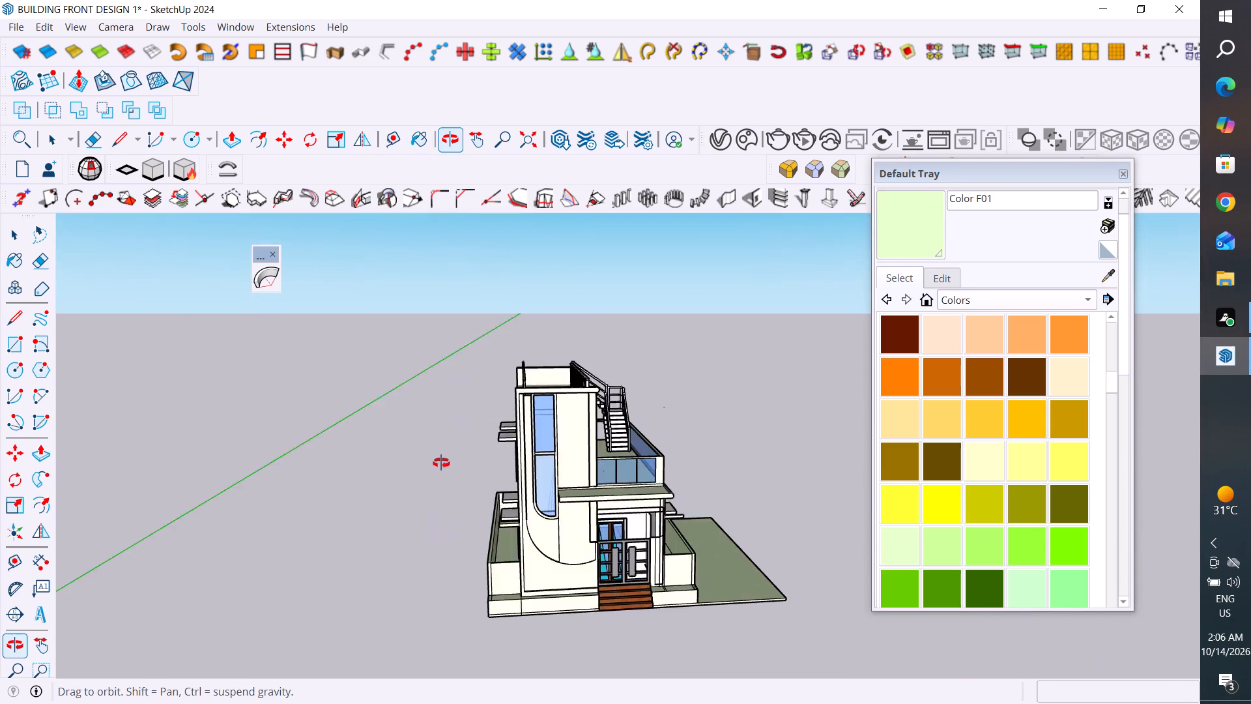
middle_drag(441, 463, 484, 491)
scroll(646, 453, up, 9)
middle_drag(665, 448, 510, 463)
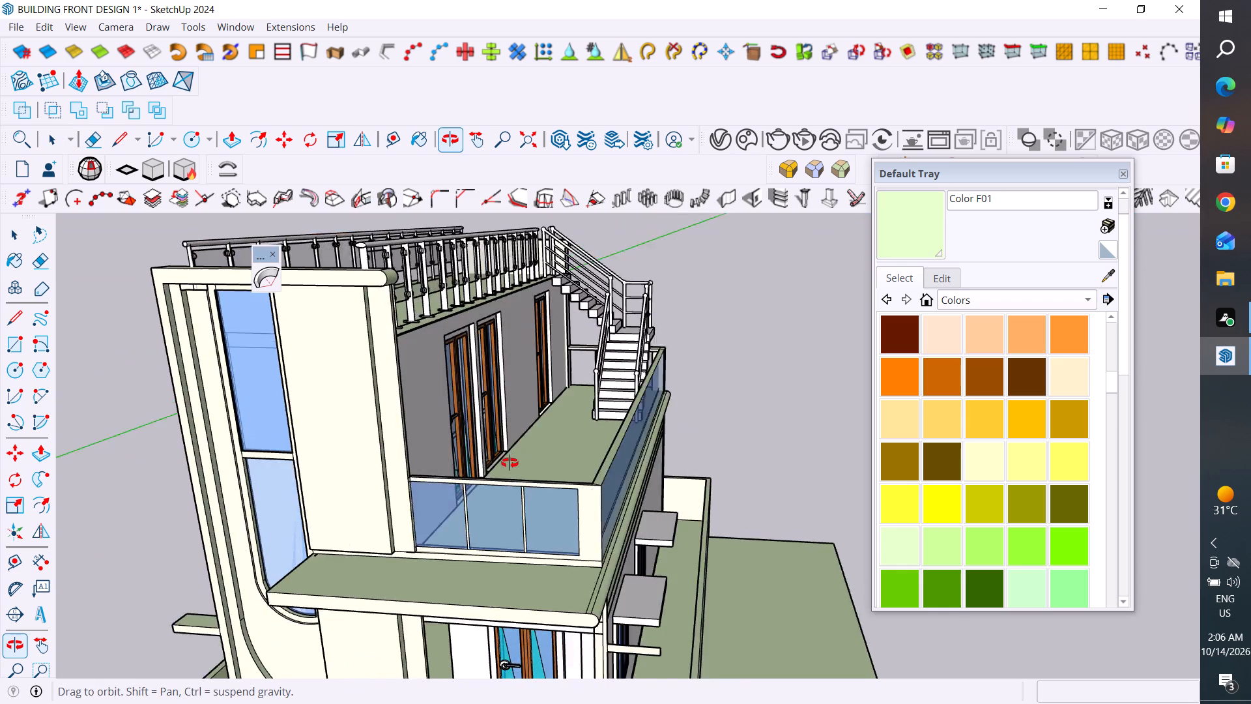
middle_drag(510, 463, 487, 550)
scroll(511, 511, down, 5)
middle_drag(516, 596, 491, 492)
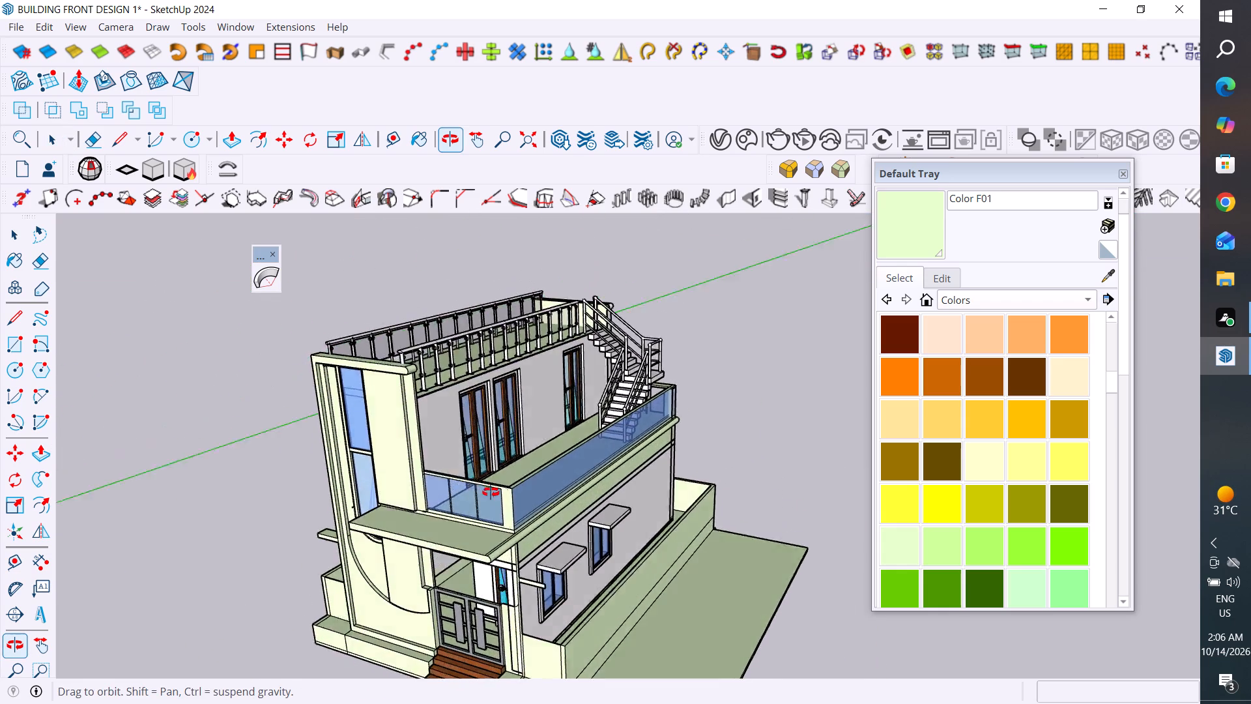
middle_drag(491, 492, 371, 543)
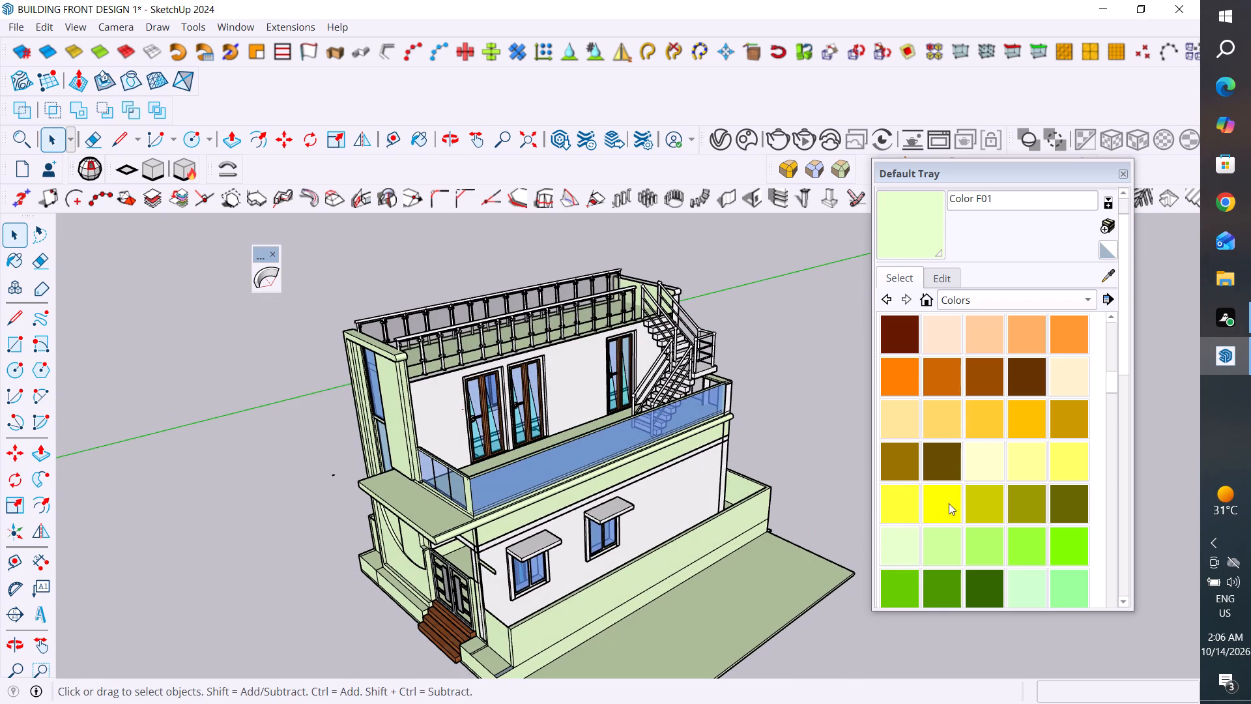
Paint the upper and lower side walls on the balcony and staircase side with Color D03.
click(947, 422)
click(579, 392)
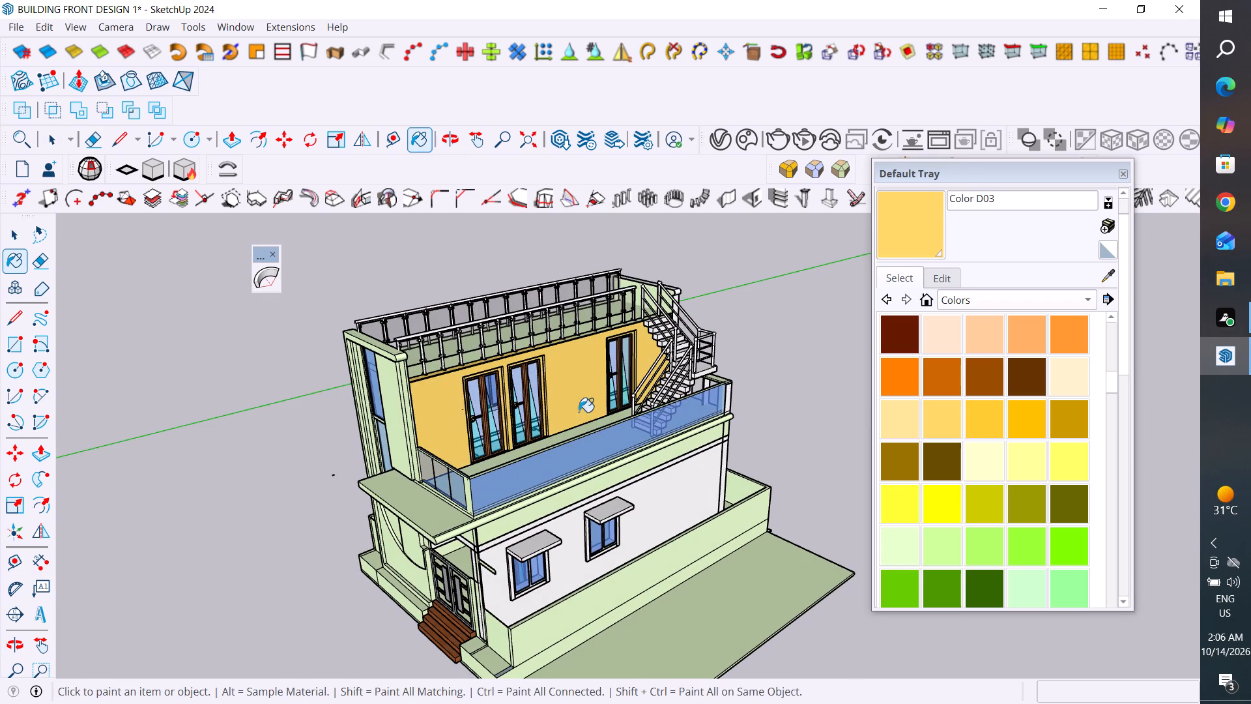
click(649, 525)
Paint the upper and lower walls on the opposite long side, around the four canopied windows, with Color D03.
middle_drag(566, 524, 671, 443)
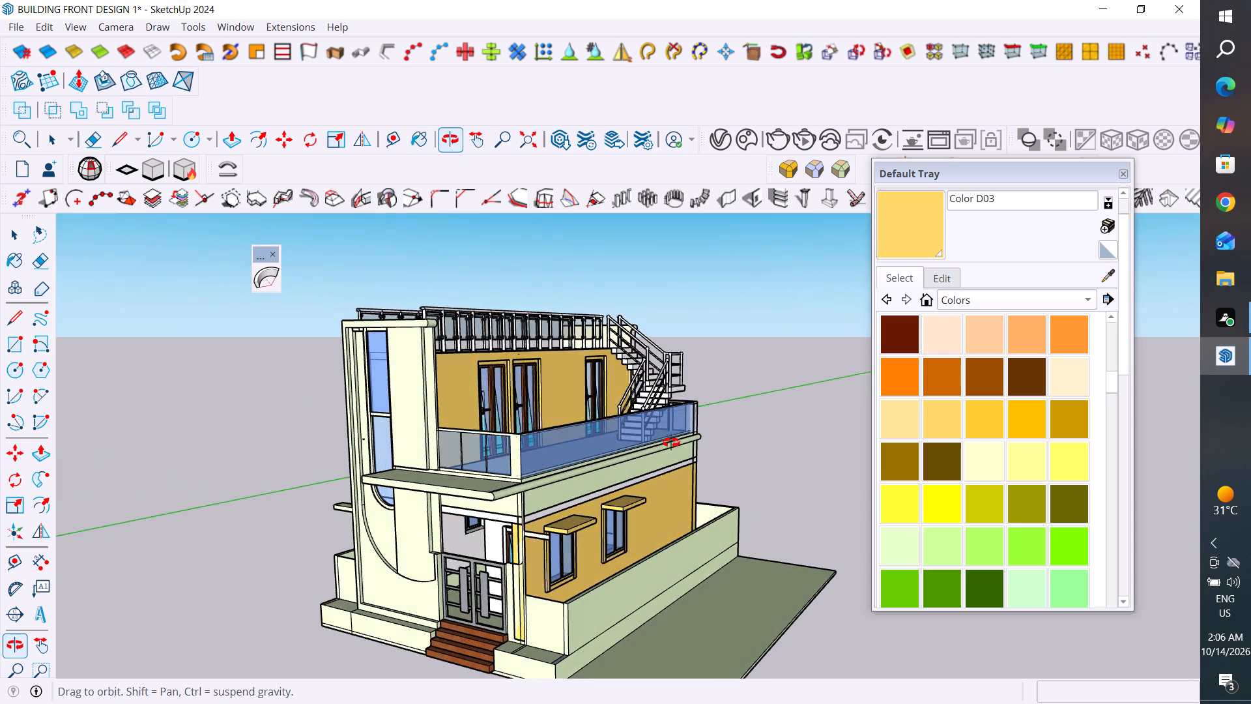
middle_drag(671, 443, 674, 445)
middle_drag(447, 555, 779, 609)
middle_drag(484, 575, 740, 576)
click(412, 534)
scroll(442, 501, down, 2)
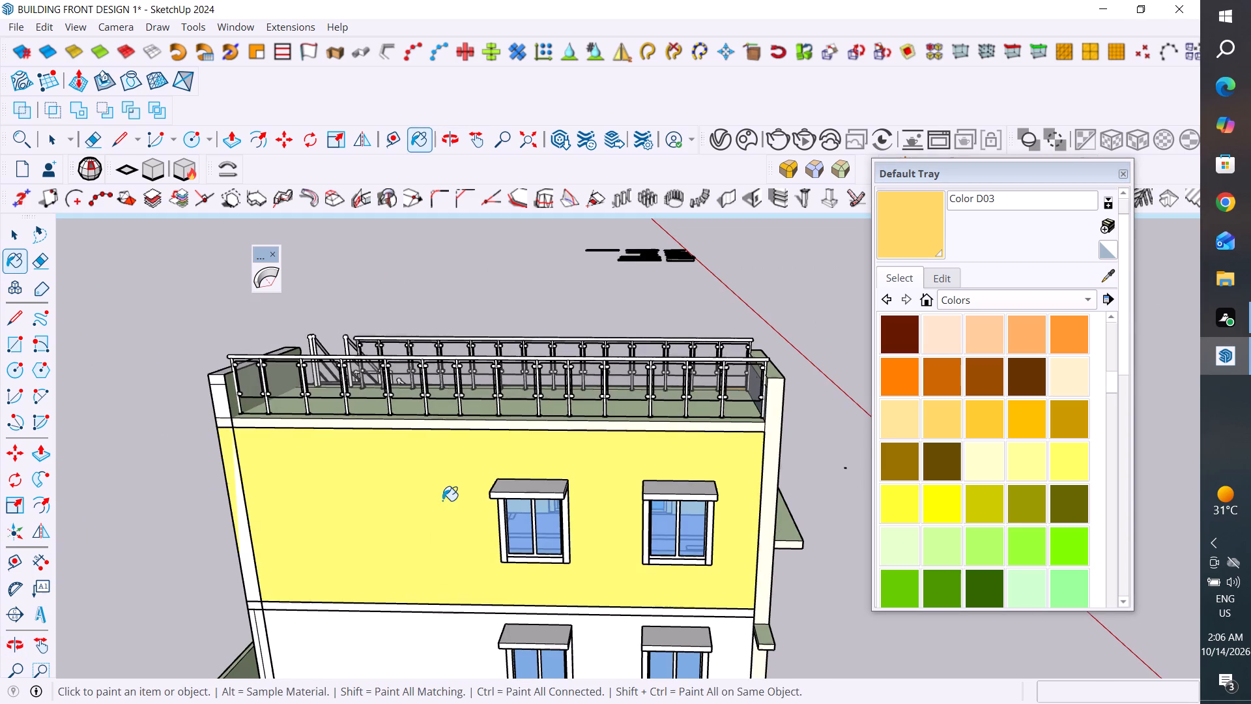
scroll(442, 501, down, 2)
click(412, 585)
middle_drag(607, 581, 595, 609)
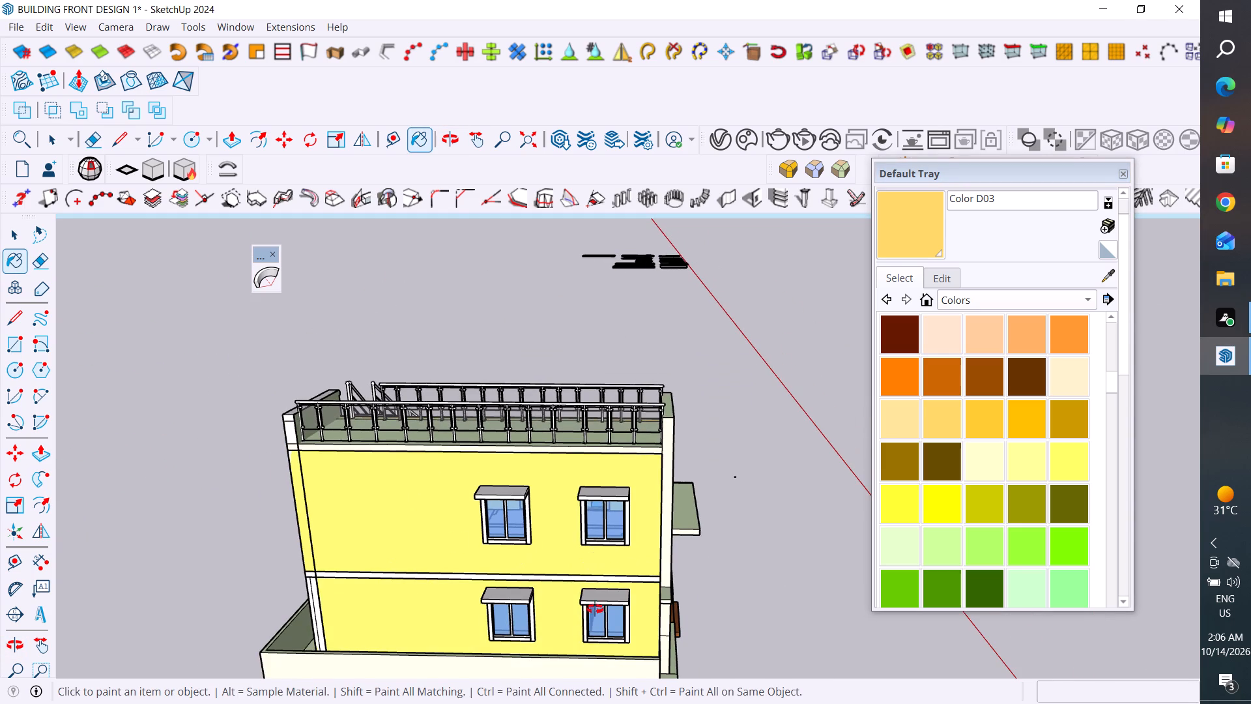
middle_drag(595, 609, 109, 498)
middle_drag(675, 480, 361, 667)
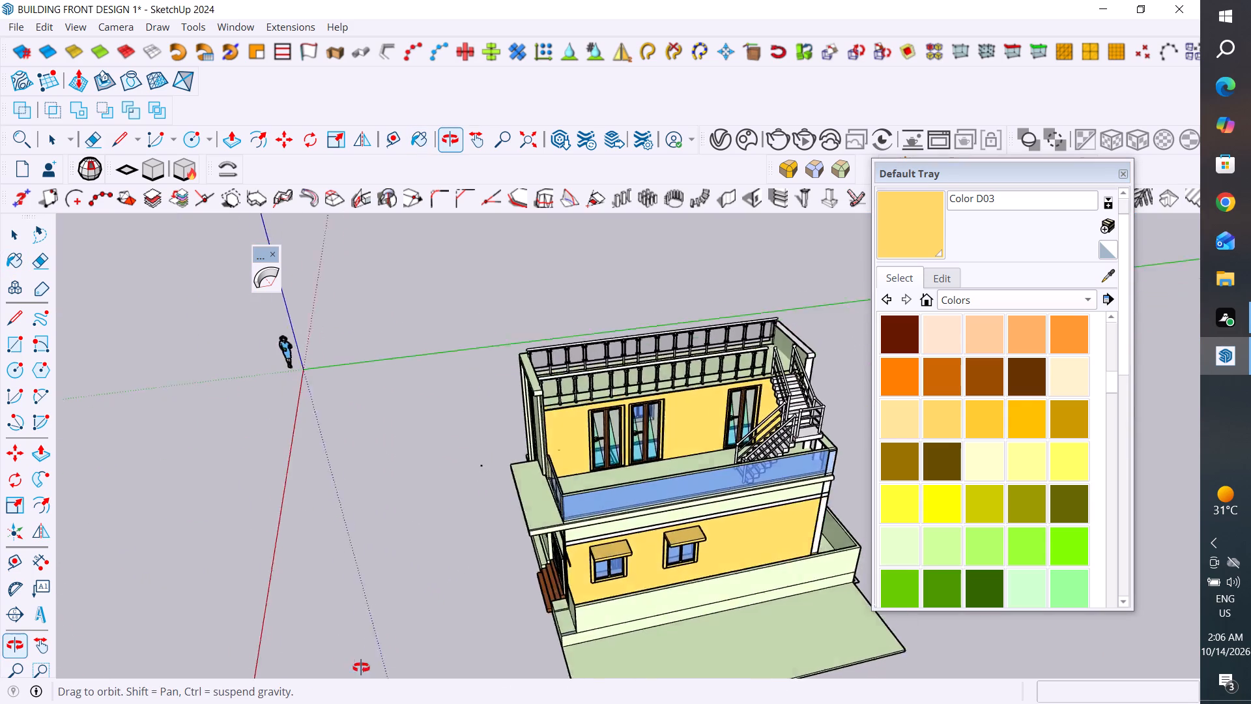
middle_drag(361, 667, 819, 586)
click(23, 226)
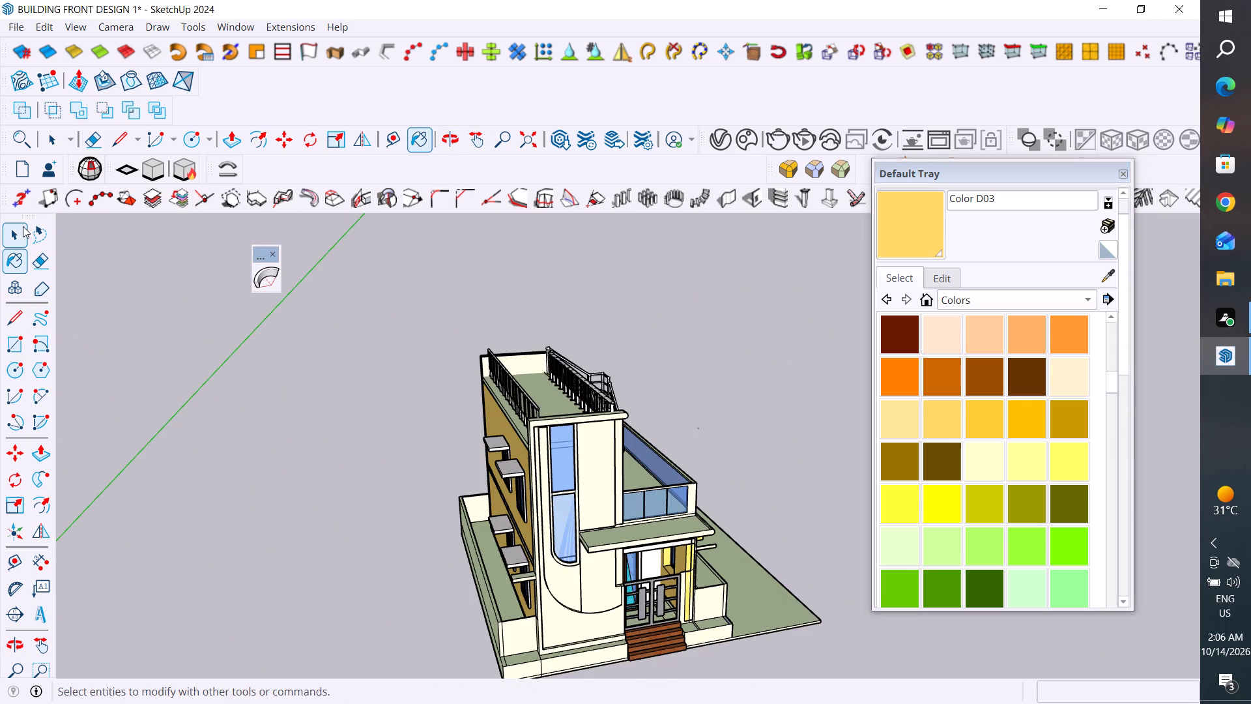
Examine the Color F01 and D03 scheme on the building from the canopied-window side, the front and the balcony side.
scroll(338, 478, up, 4)
scroll(317, 407, down, 5)
middle_drag(620, 521, 798, 538)
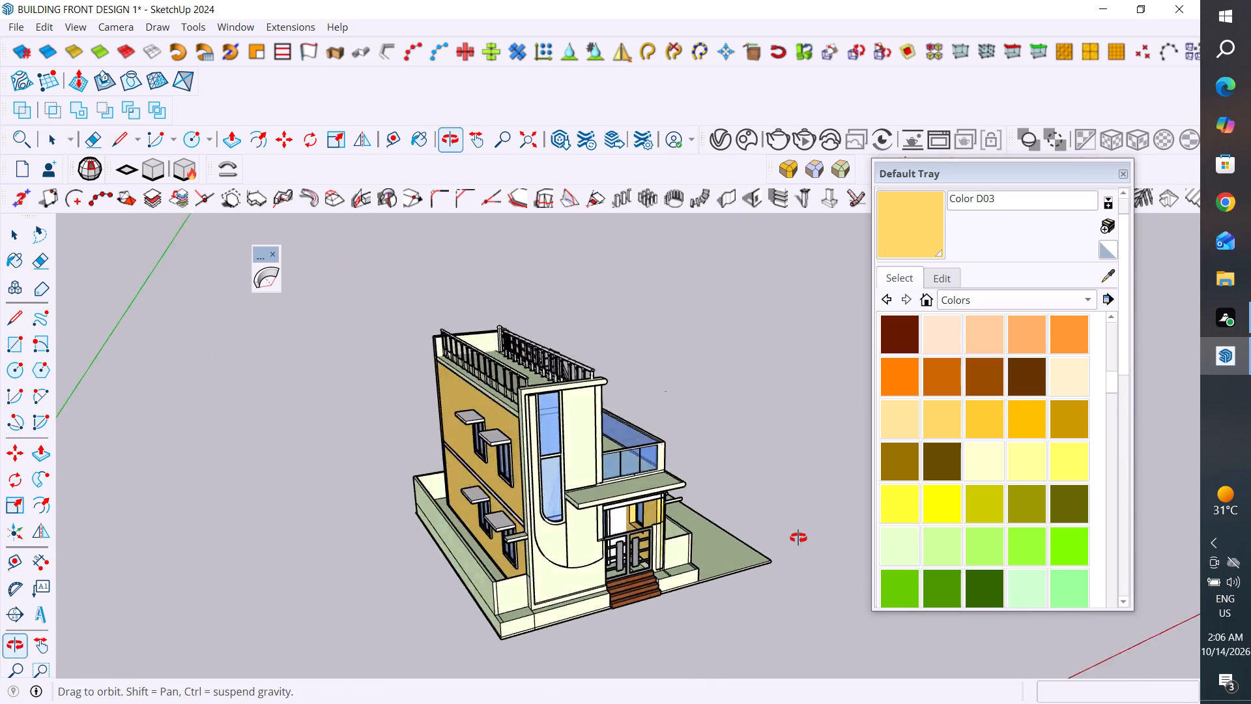
middle_drag(798, 538, 796, 536)
scroll(657, 566, up, 2)
middle_drag(656, 566, 292, 543)
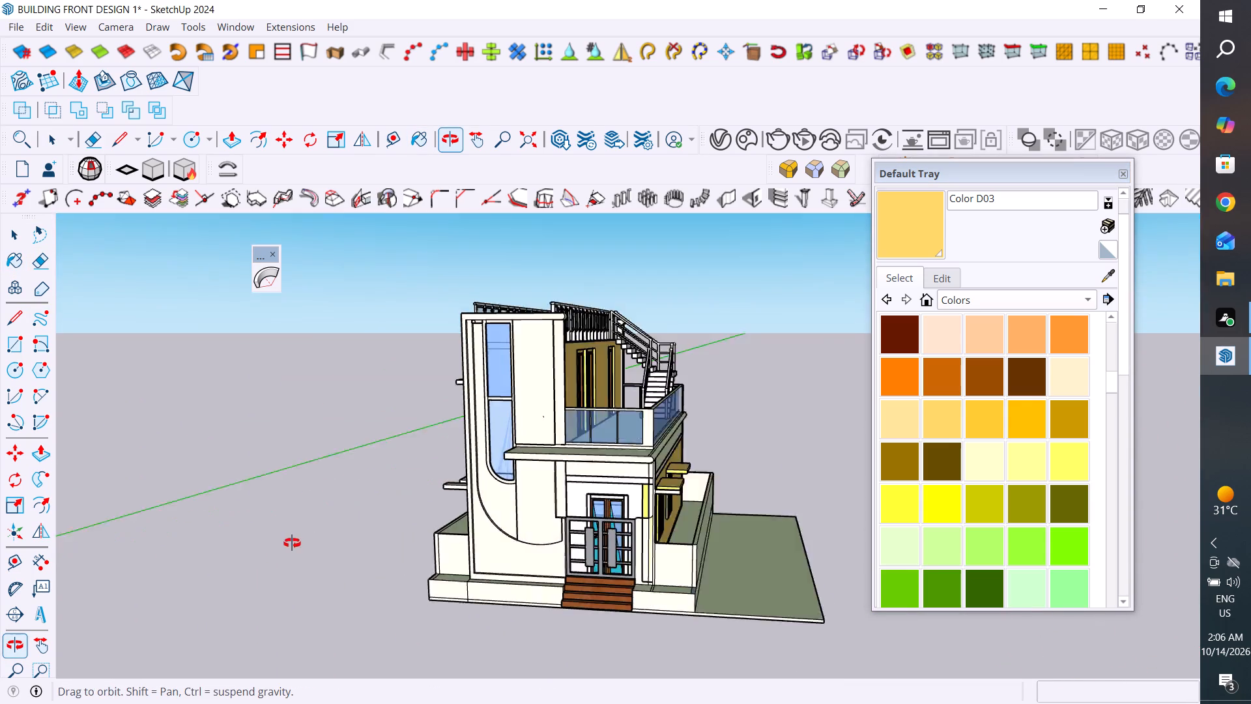
middle_drag(292, 543, 293, 630)
scroll(538, 538, up, 4)
scroll(476, 530, down, 5)
middle_drag(582, 435, 529, 331)
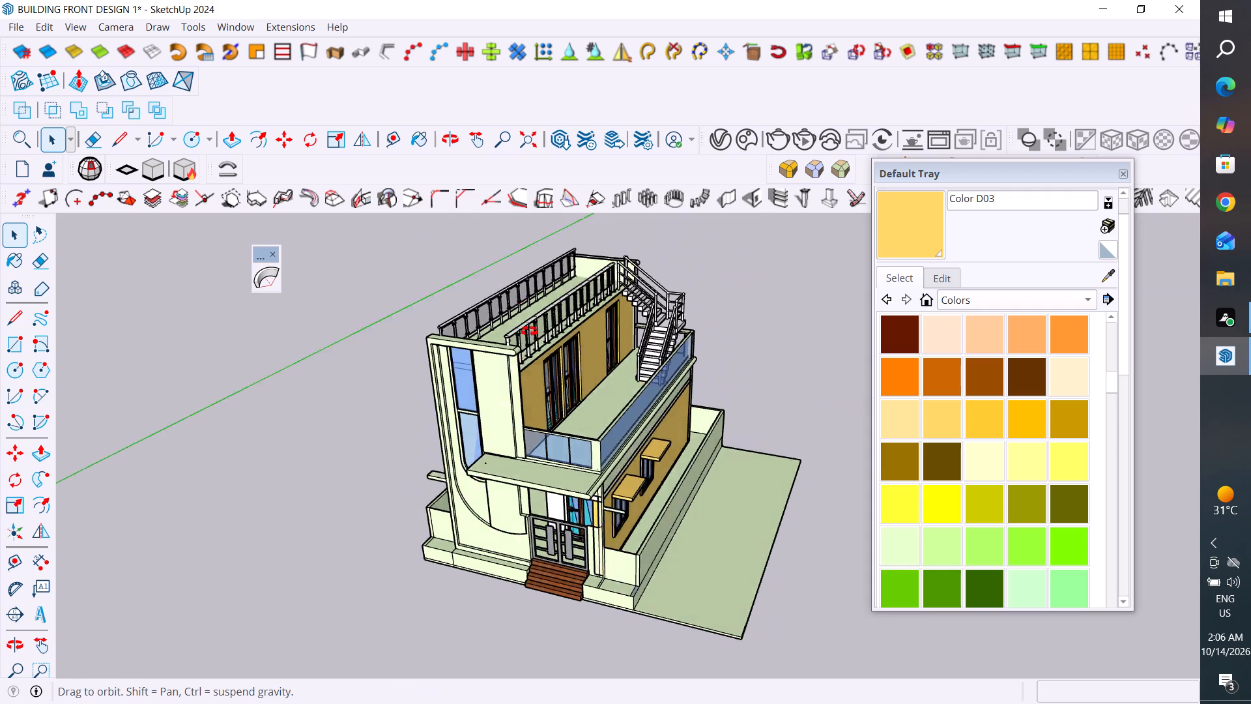
middle_drag(529, 331, 790, 403)
Paint the tower's front panel beside the tall window with Color F03, both above and below the entrance canopy, and clear the selection.
click(588, 549)
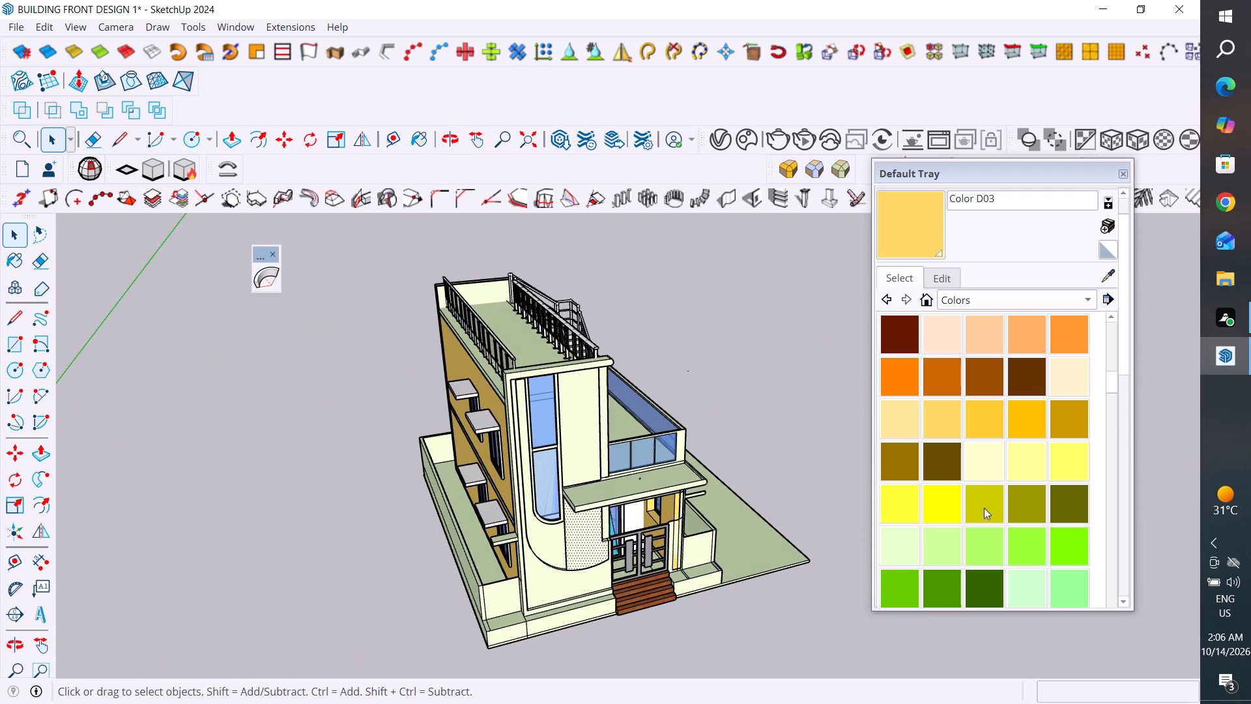
click(982, 550)
click(590, 548)
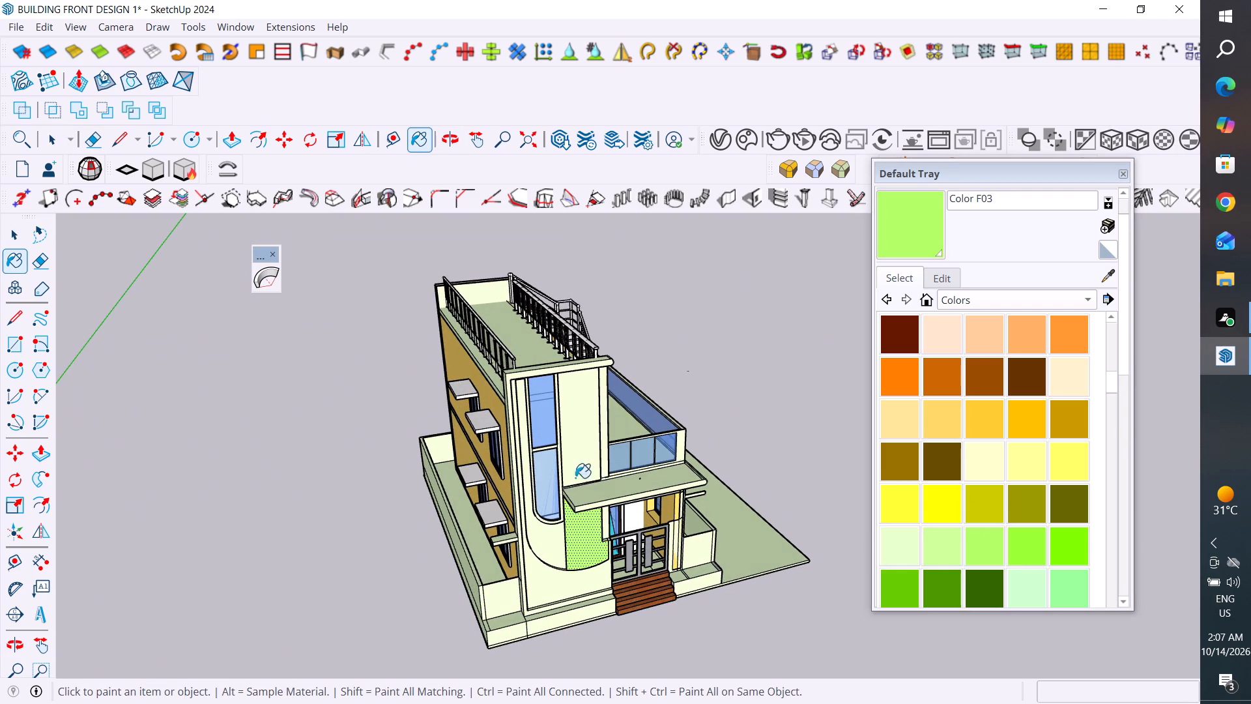
click(577, 455)
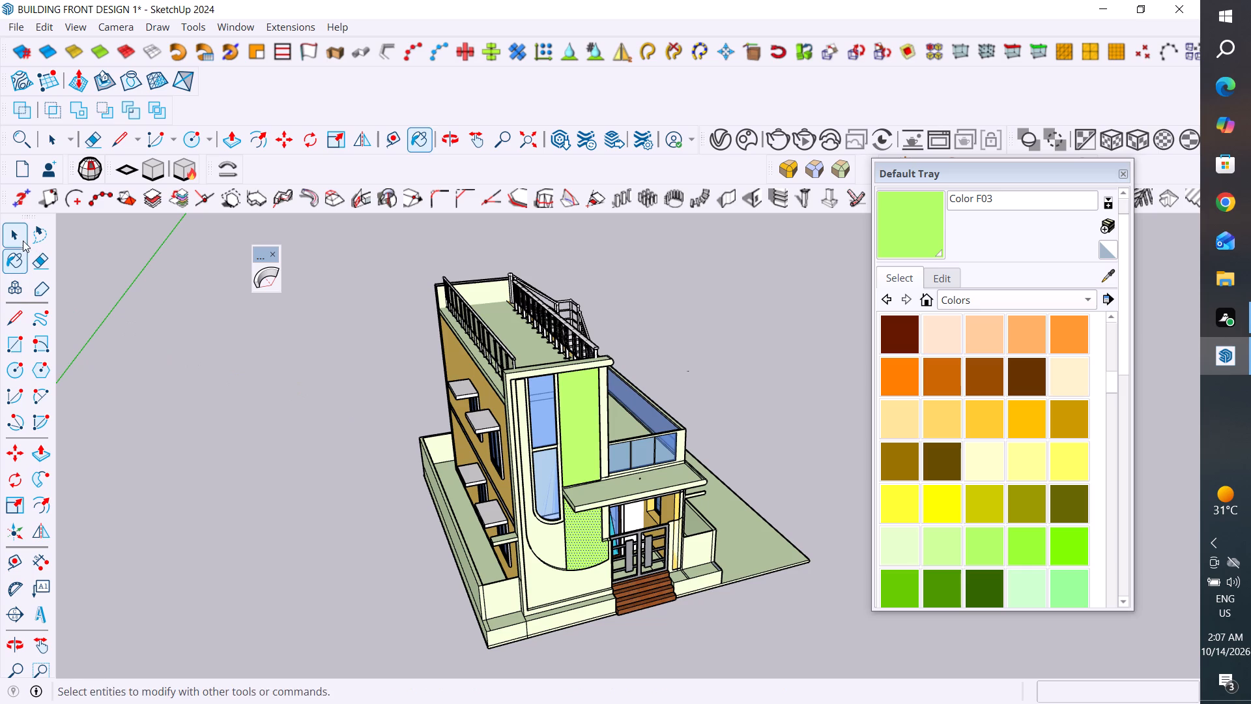
click(14, 233)
click(164, 419)
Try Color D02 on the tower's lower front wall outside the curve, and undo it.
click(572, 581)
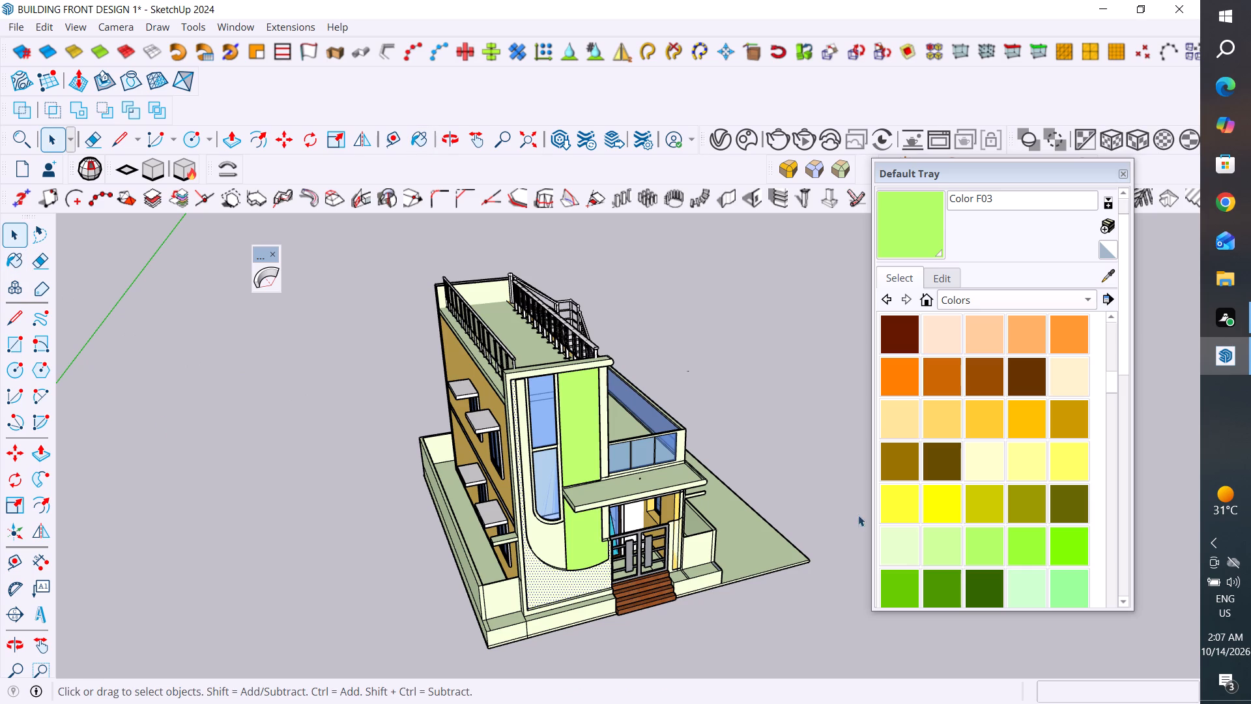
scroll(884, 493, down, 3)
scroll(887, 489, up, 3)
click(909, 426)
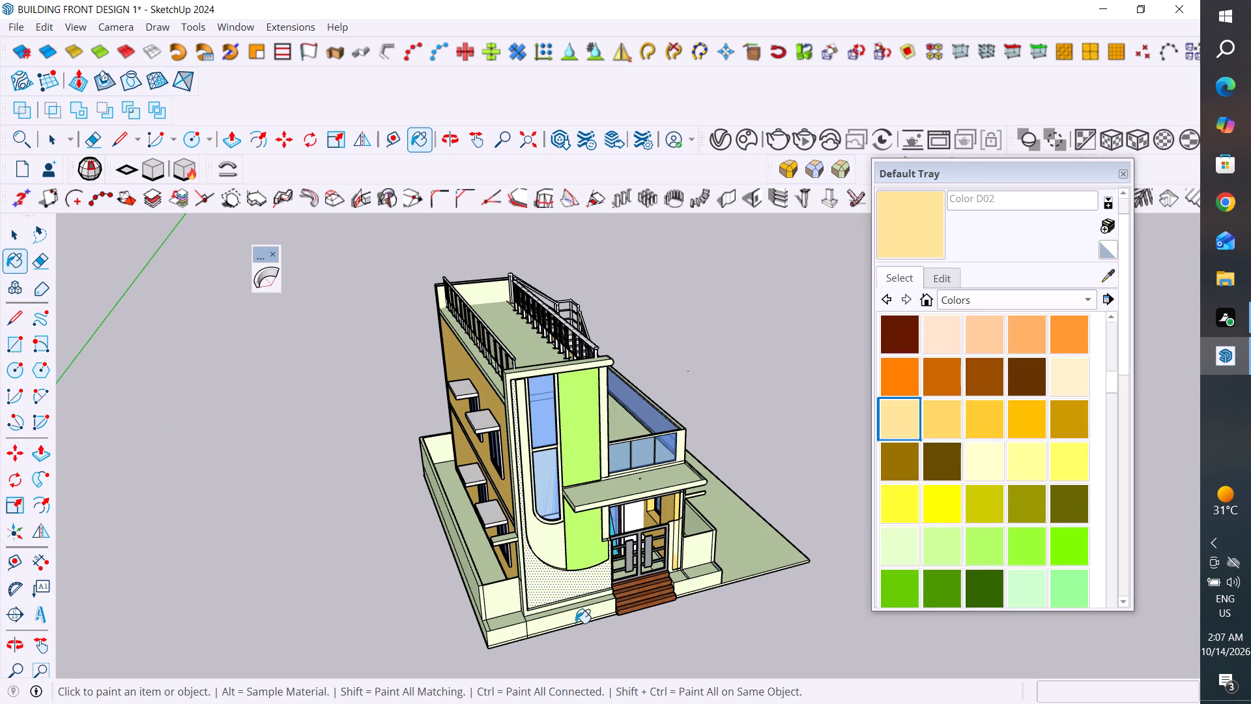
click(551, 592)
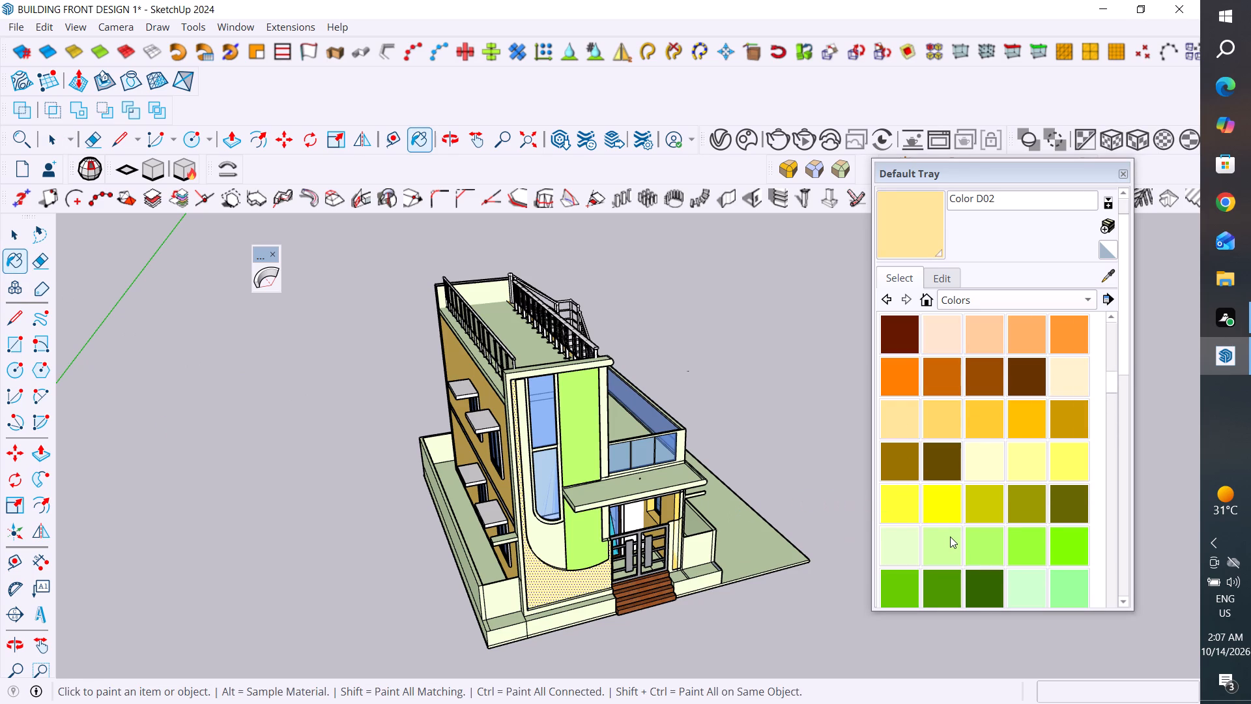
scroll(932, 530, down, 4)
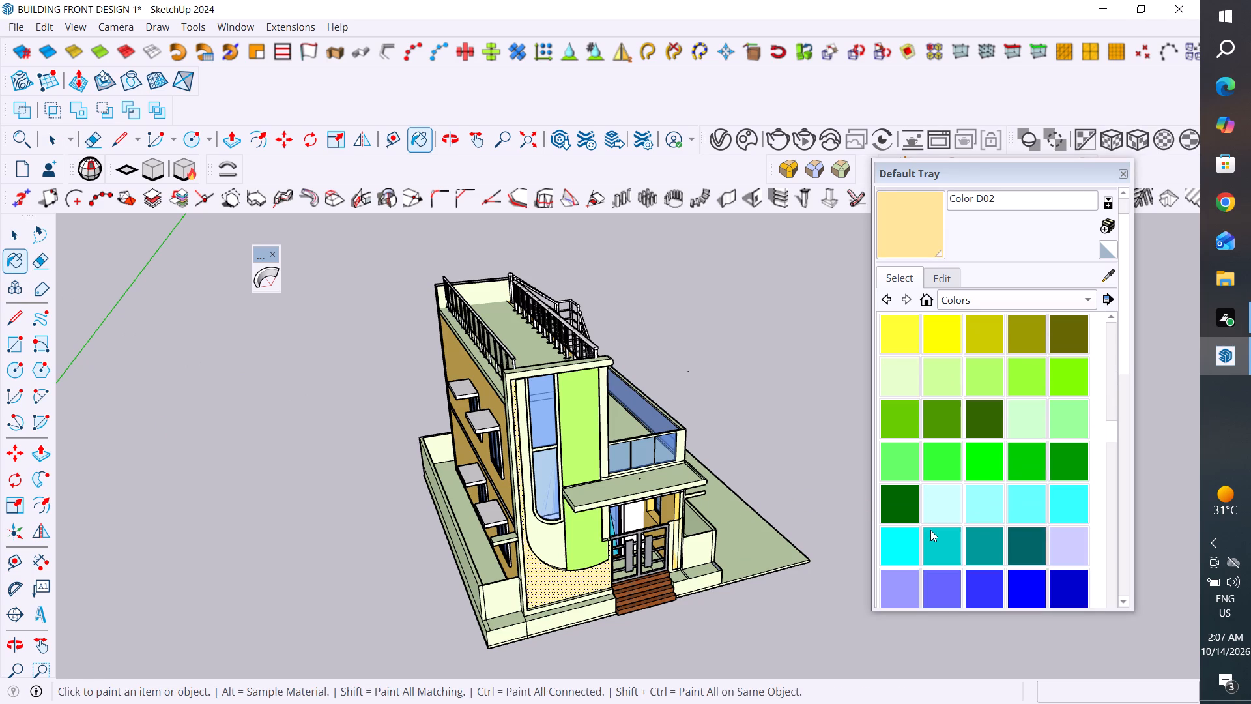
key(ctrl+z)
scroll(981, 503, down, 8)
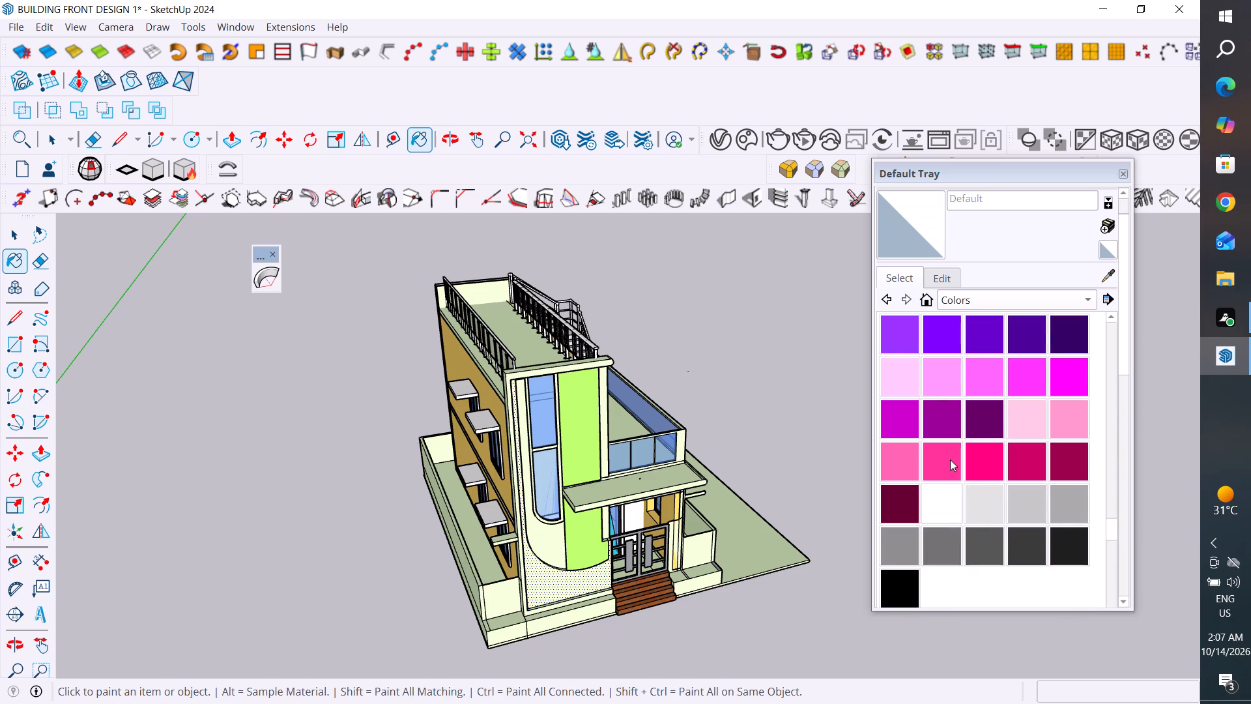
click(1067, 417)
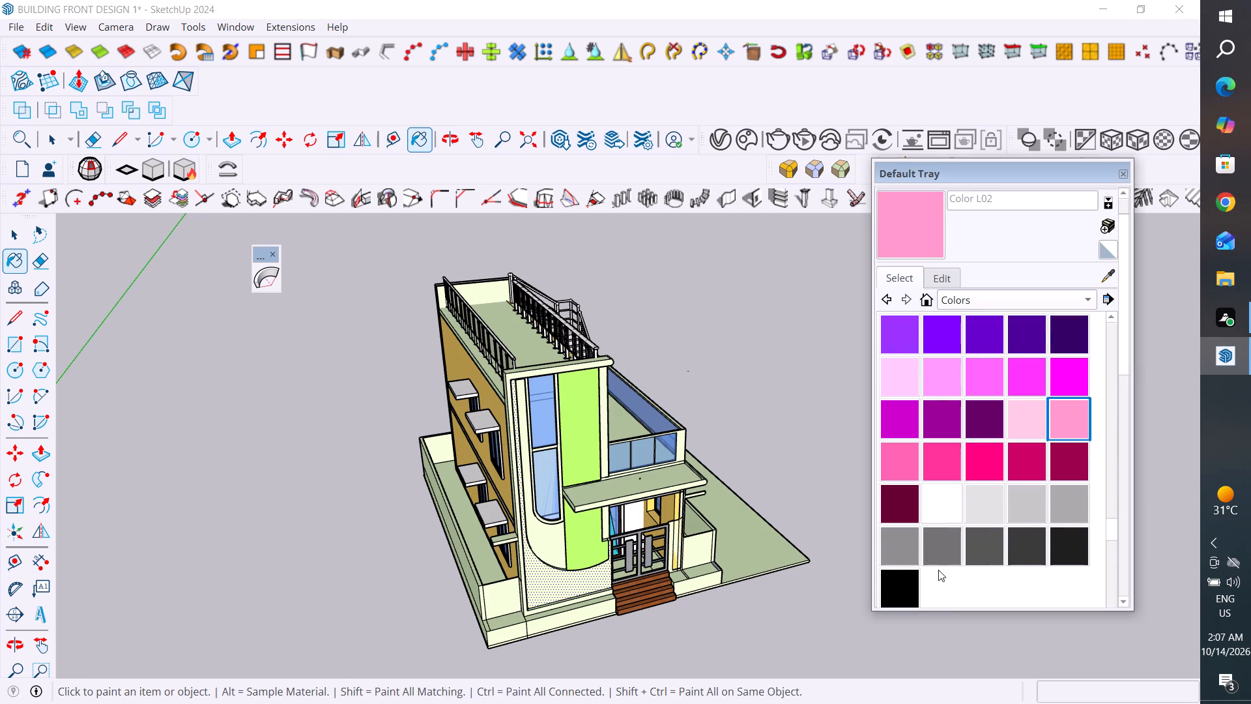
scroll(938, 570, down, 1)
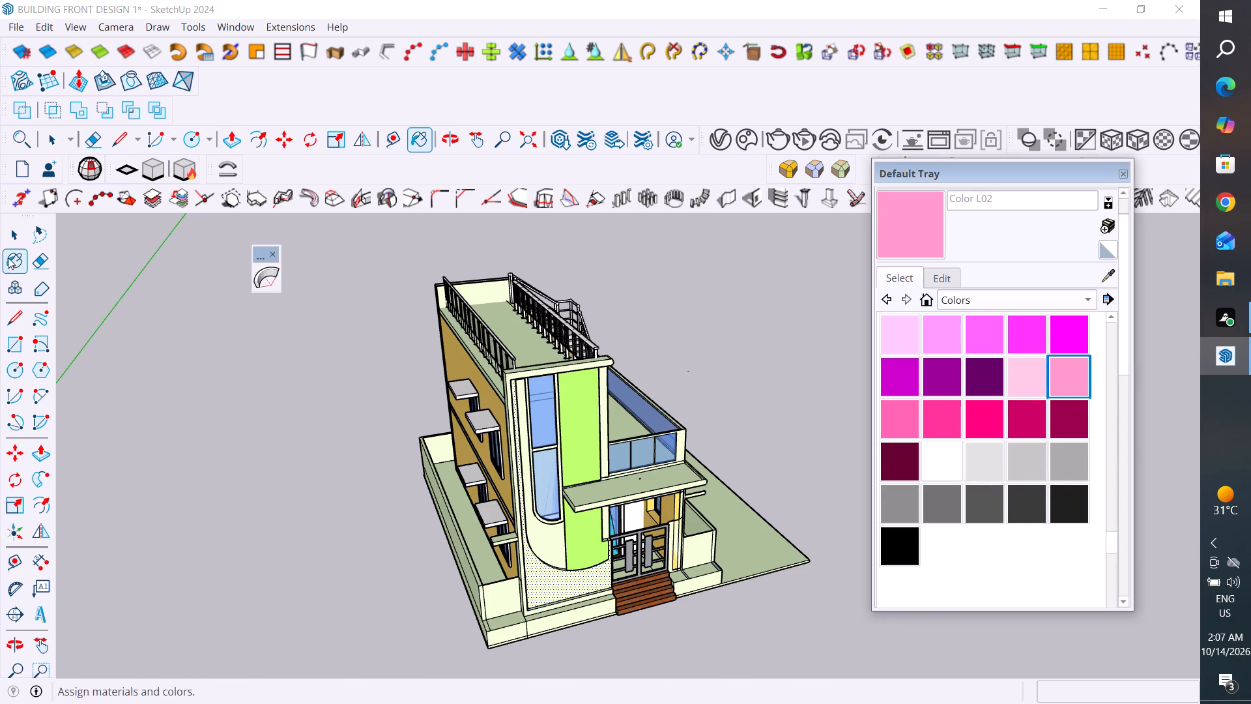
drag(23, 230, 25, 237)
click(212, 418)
Paint the tower's lower front wall outside the curve with Color D03.
middle_drag(622, 544, 630, 514)
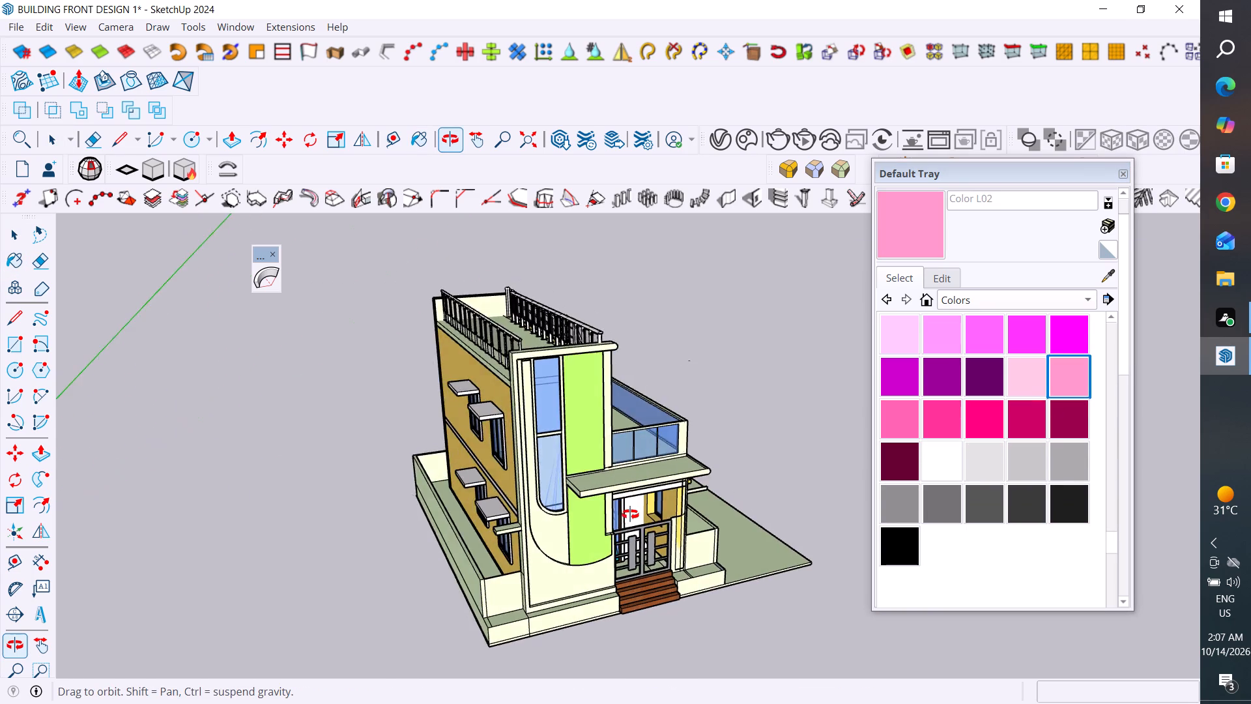
middle_drag(630, 514, 601, 528)
click(553, 572)
scroll(1031, 452, up, 3)
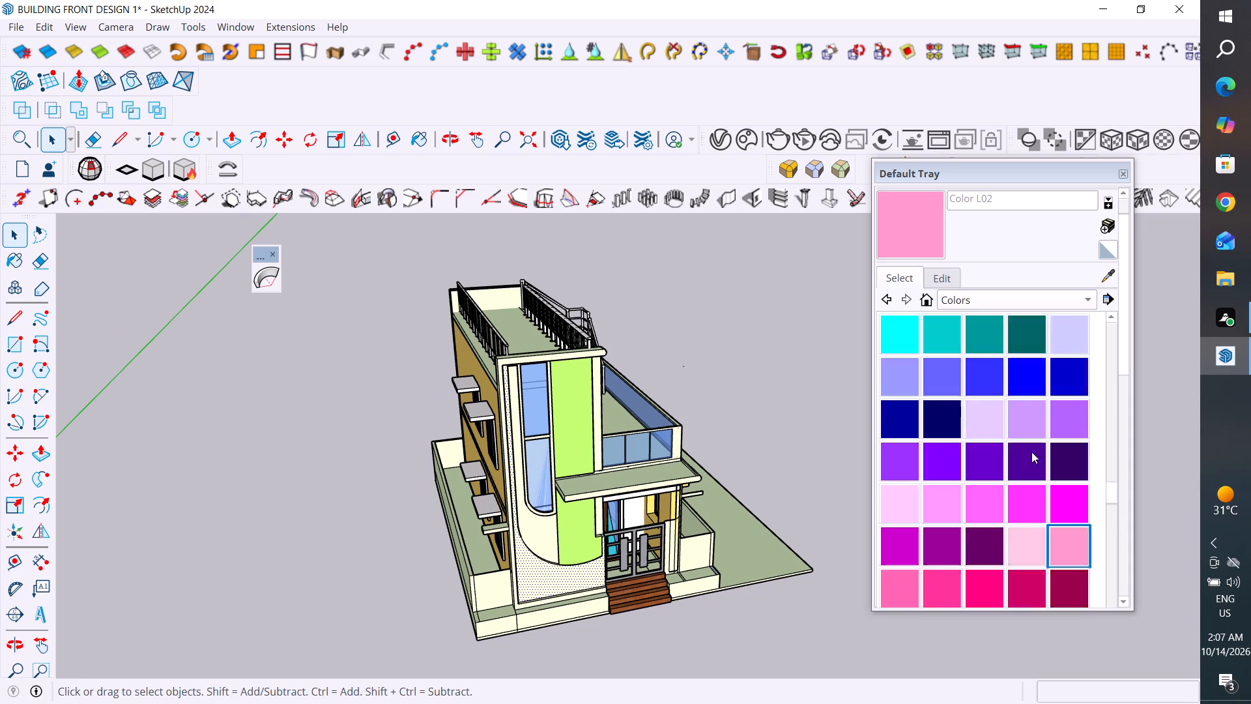
scroll(1031, 452, up, 16)
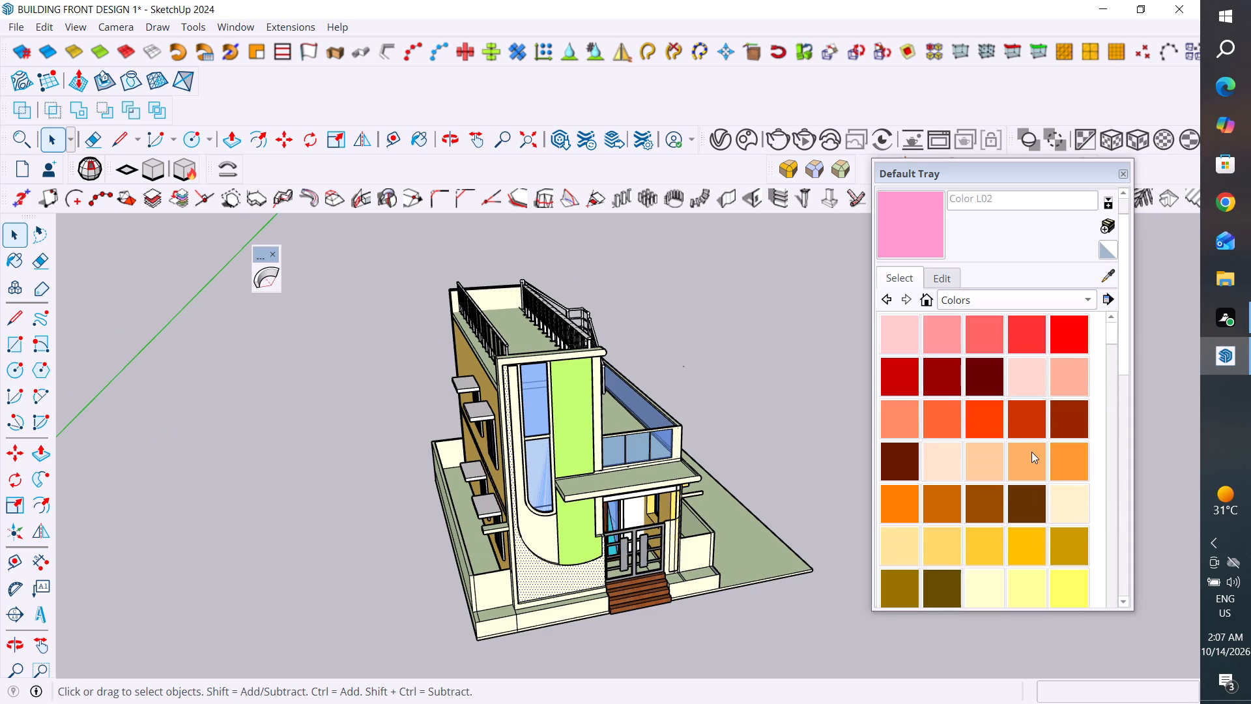
scroll(1031, 452, up, 2)
click(938, 547)
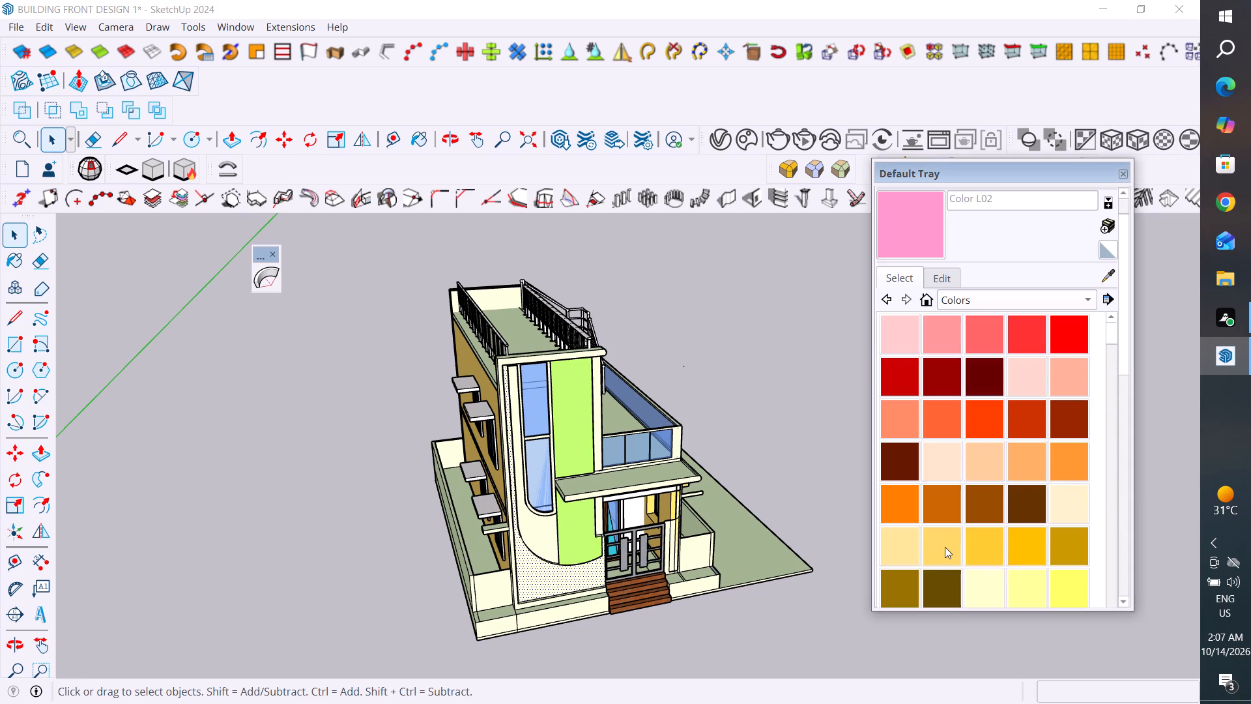
click(945, 547)
click(577, 577)
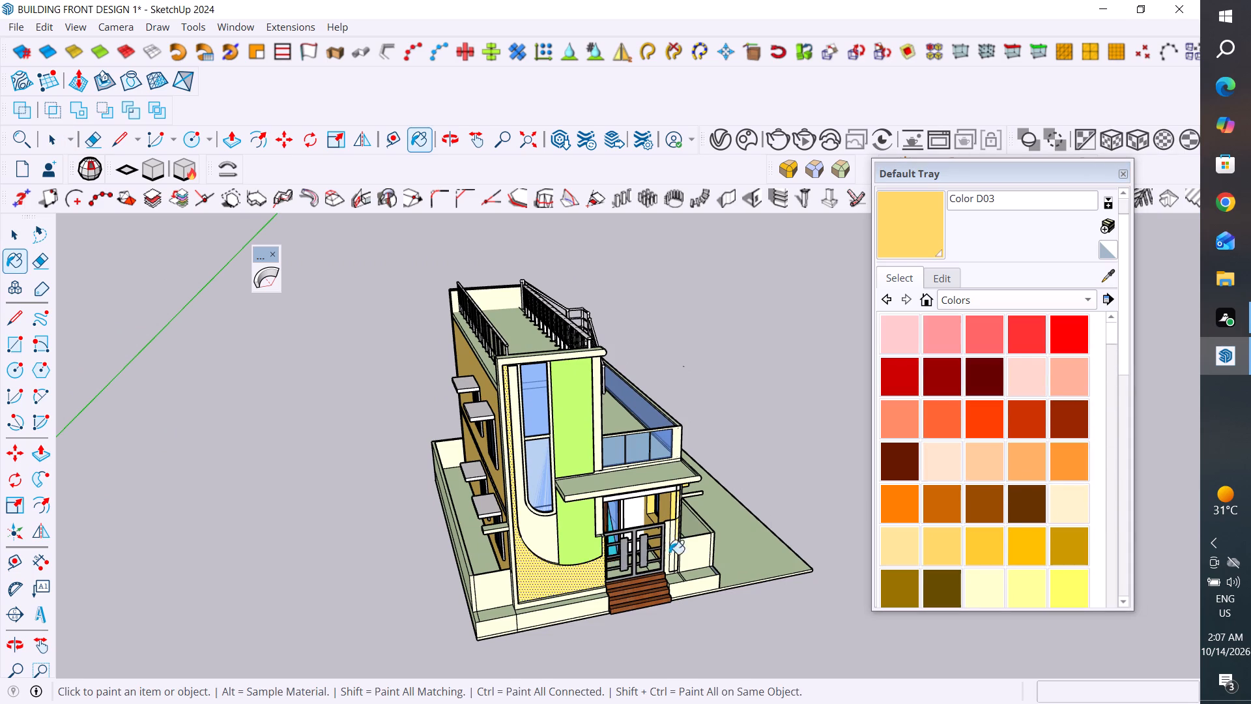
Paint the curved band around the tower's tall window with Color B01, and clear the selection.
middle_drag(728, 538, 446, 458)
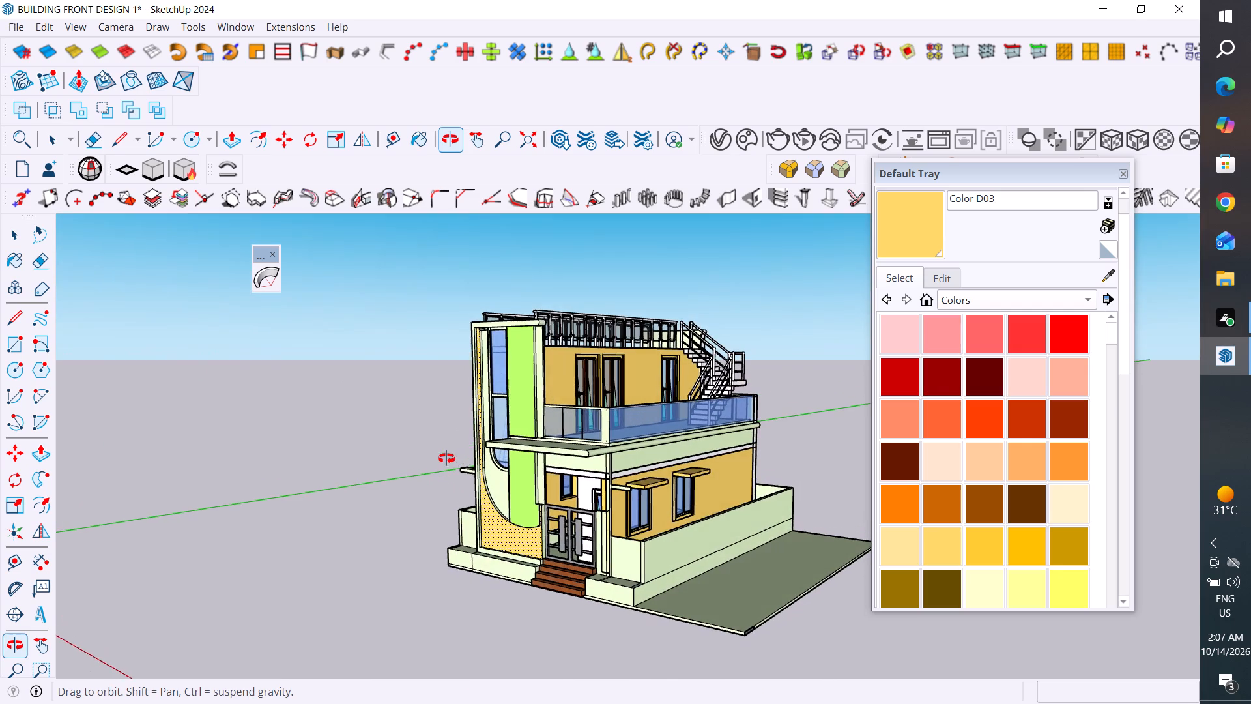
middle_drag(446, 458, 461, 458)
scroll(953, 544, down, 5)
scroll(953, 544, up, 2)
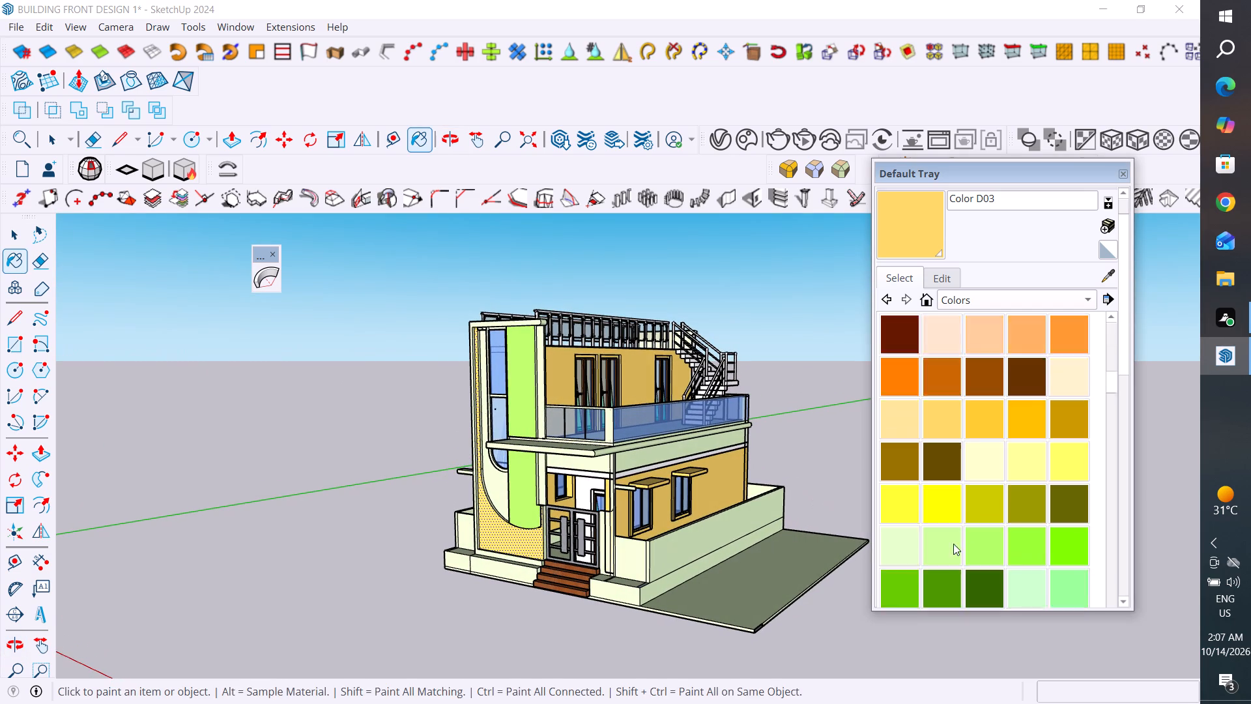
scroll(953, 544, up, 3)
scroll(953, 544, down, 1)
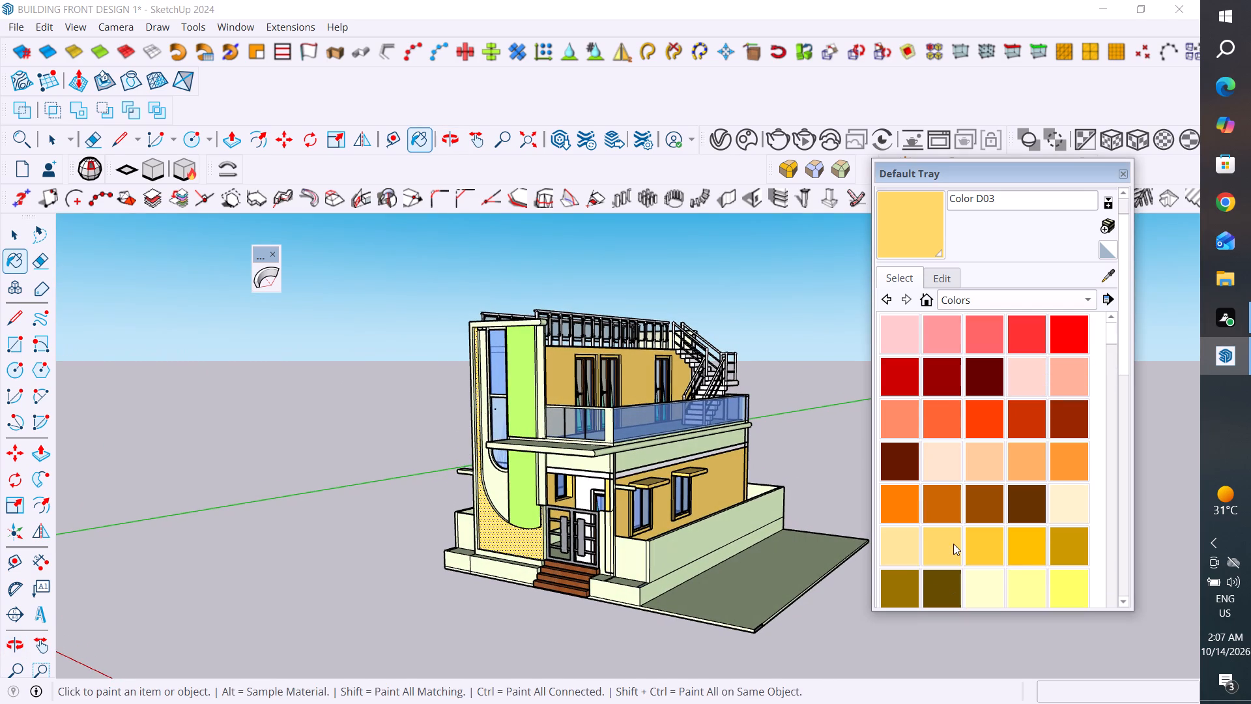
scroll(953, 544, down, 1)
scroll(1057, 477, up, 1)
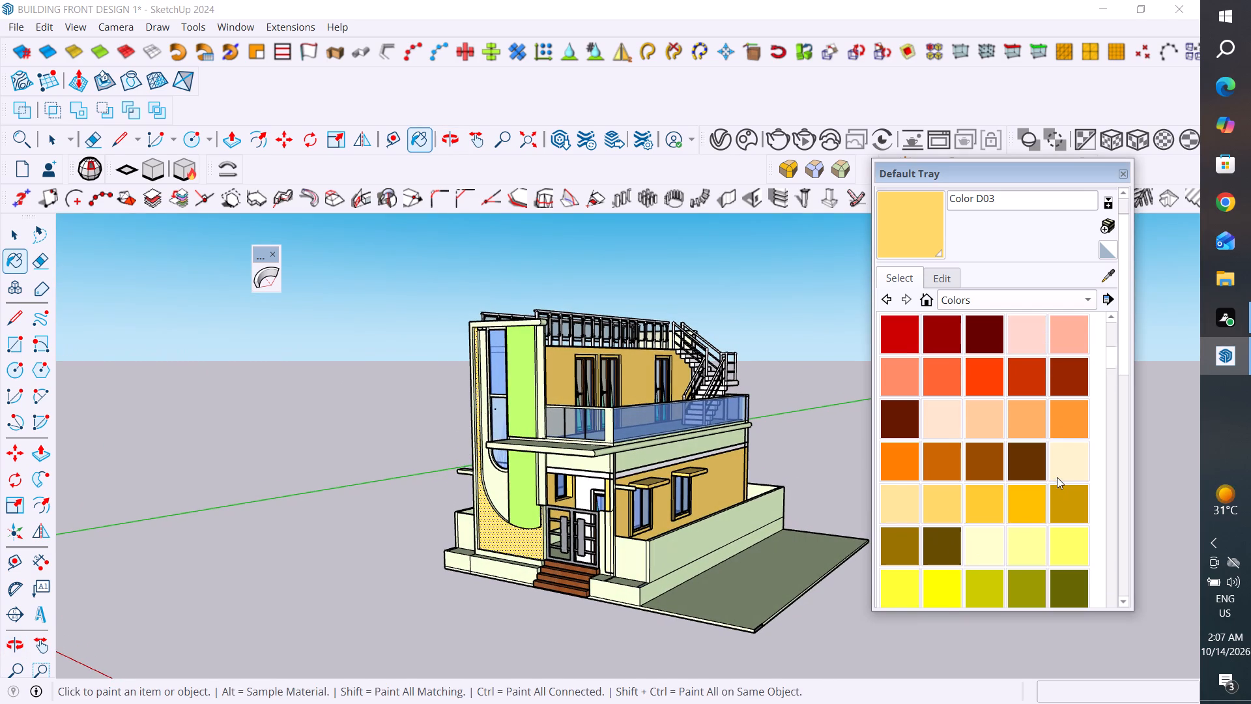
scroll(1057, 477, up, 2)
click(1029, 383)
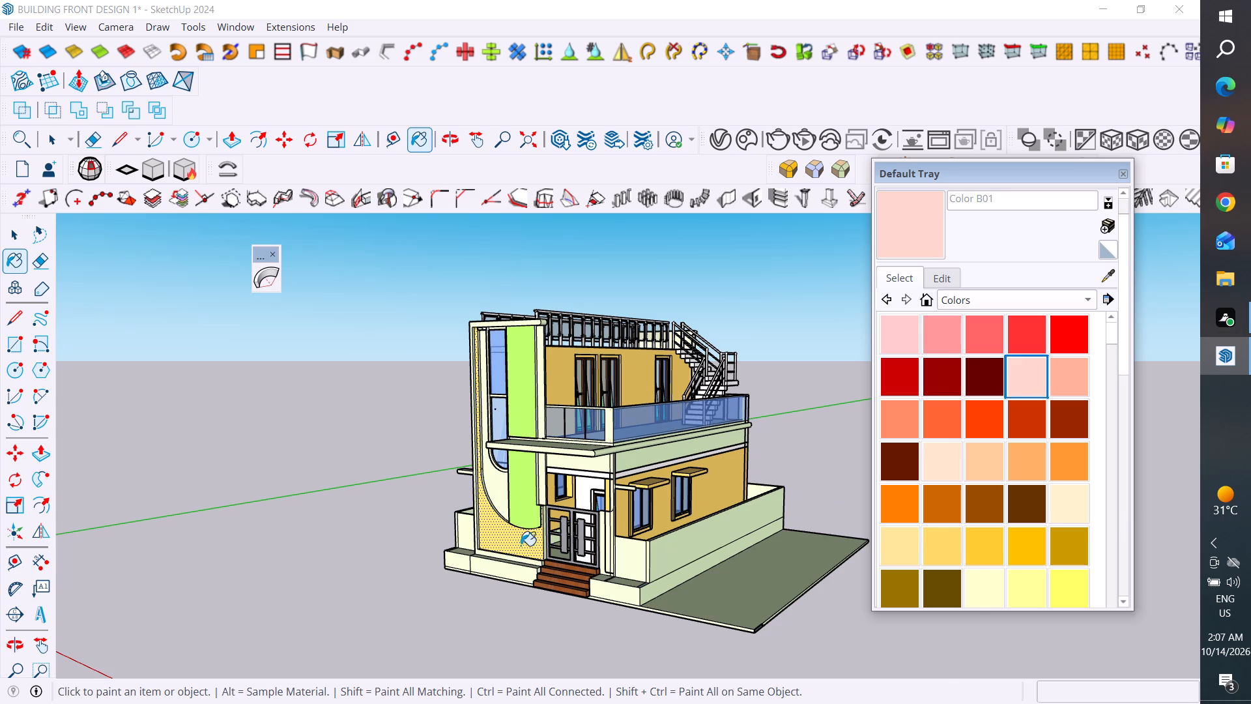
scroll(523, 514, up, 7)
click(476, 484)
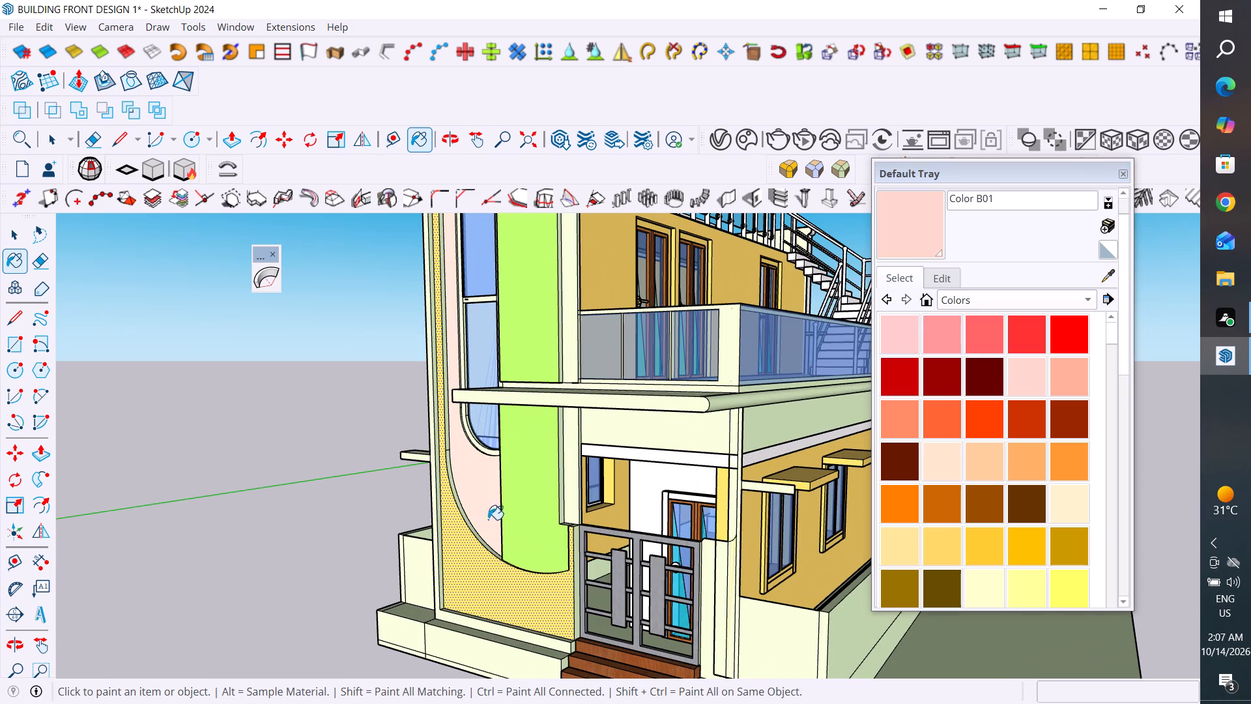
click(21, 238)
click(194, 379)
Examine the new tower colours from the front, then the balcony side, rooftop railings and external staircase.
scroll(416, 424, down, 4)
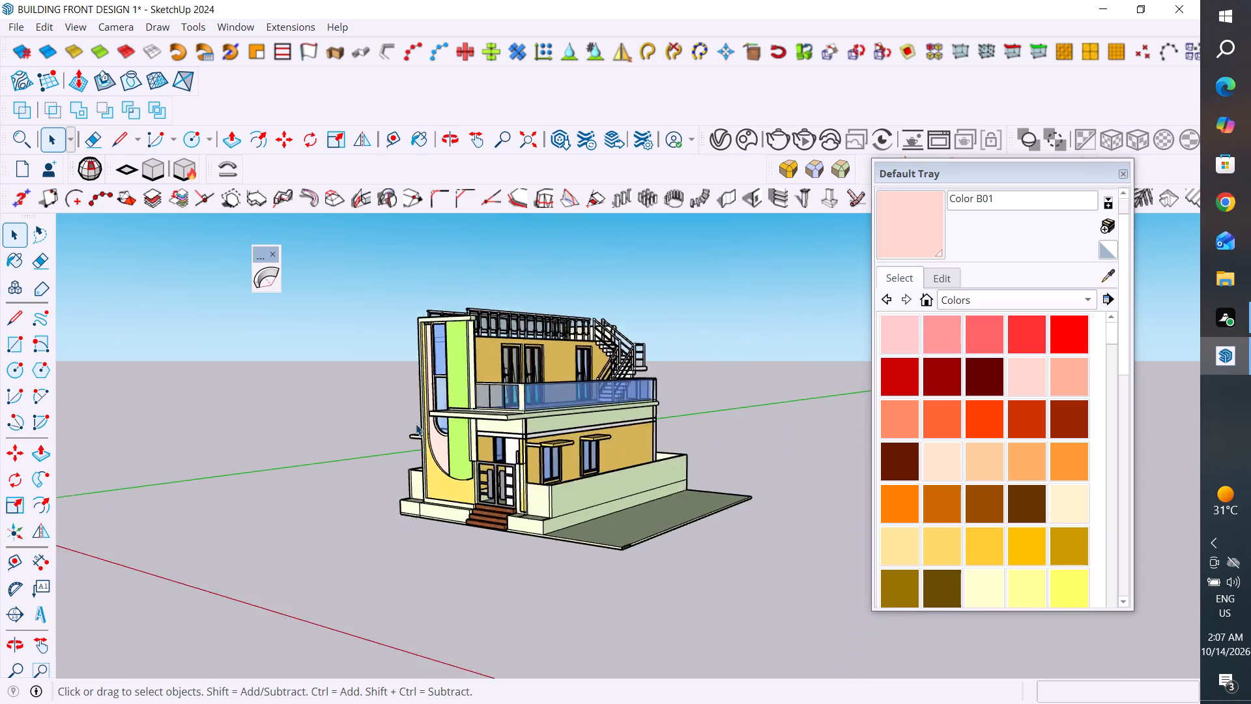
middle_drag(517, 469, 645, 533)
scroll(498, 427, up, 8)
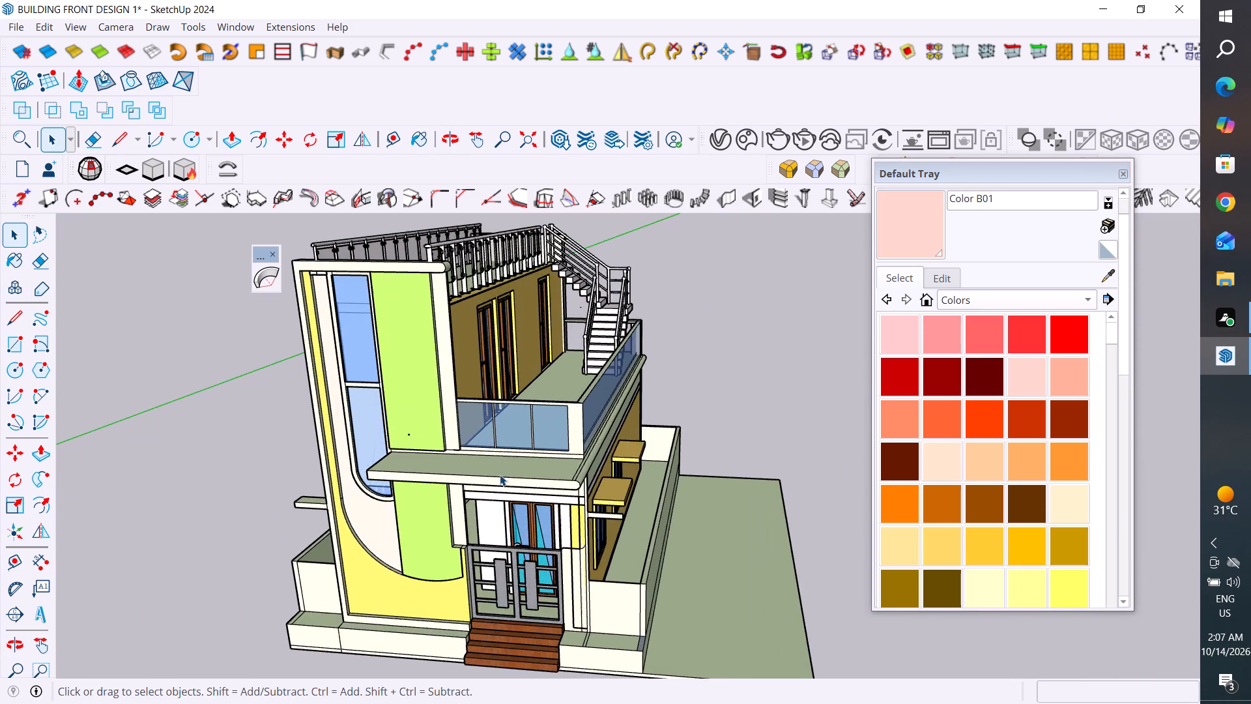
middle_drag(539, 512, 352, 533)
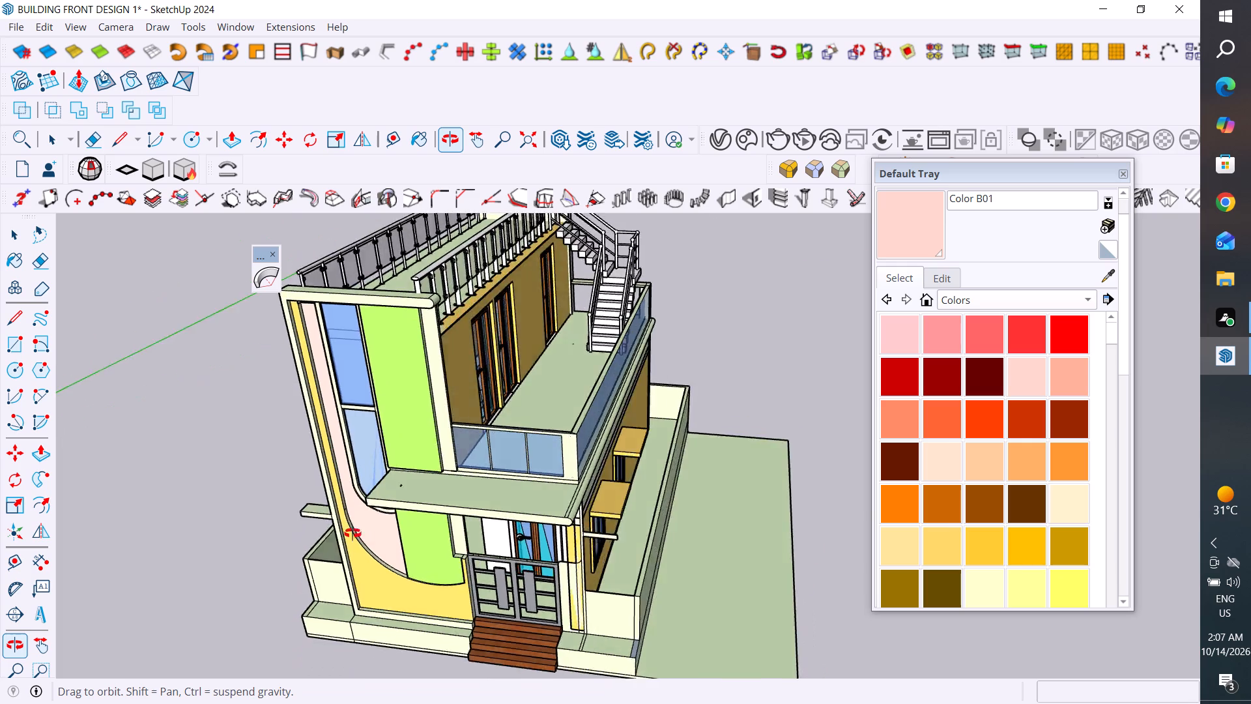
middle_drag(352, 533, 334, 523)
scroll(573, 533, down, 3)
scroll(684, 271, up, 2)
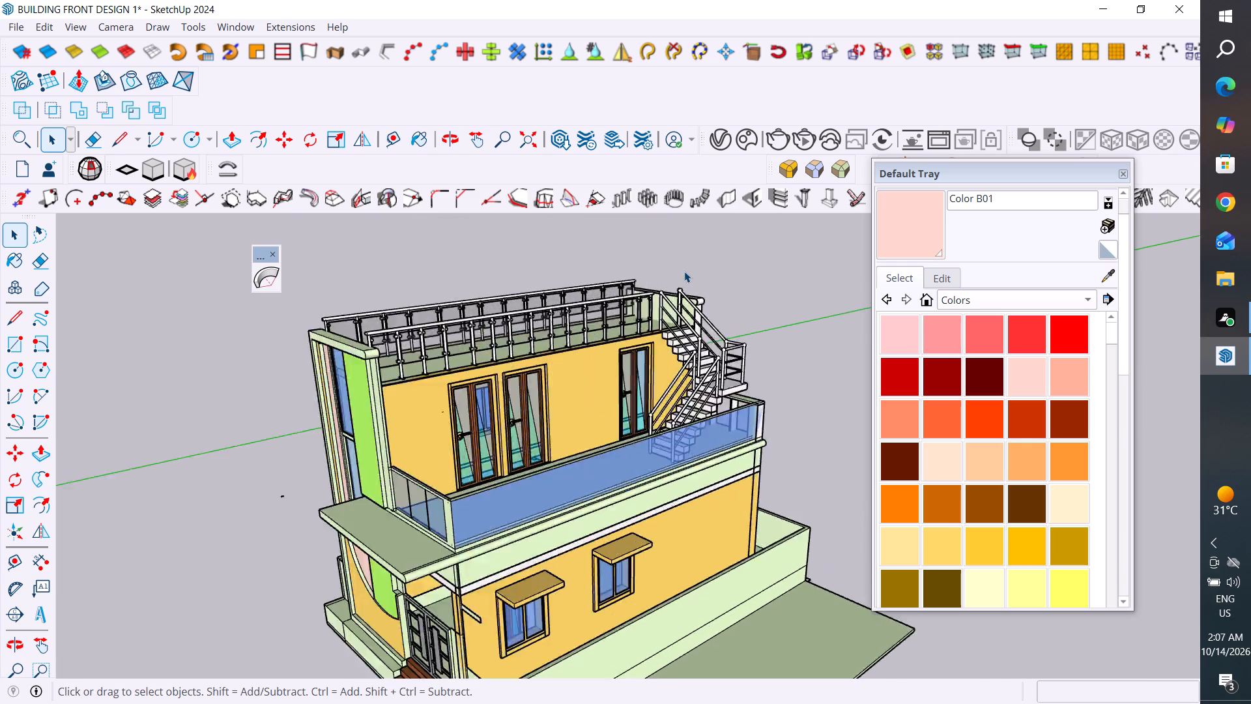
scroll(684, 271, up, 2)
scroll(559, 356, down, 2)
scroll(357, 420, down, 2)
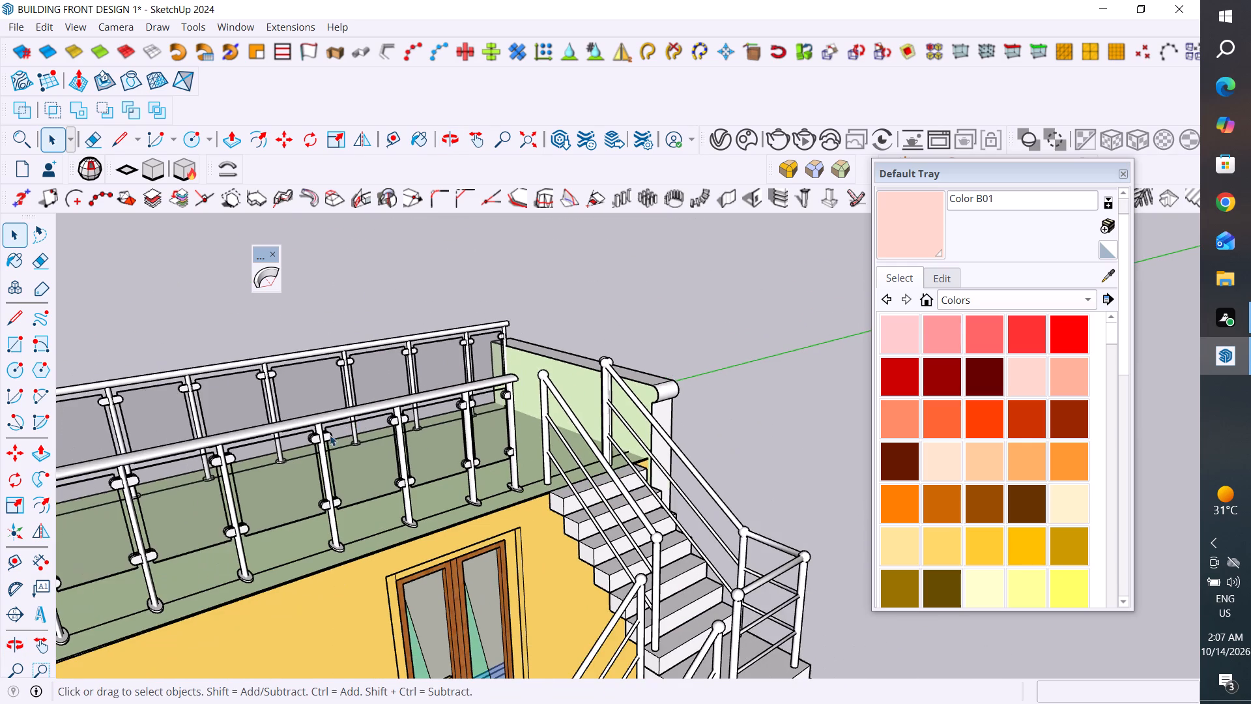
scroll(325, 437, down, 12)
Paint the lower flight of the external staircase with Wood Cherry Original from the Wood materials.
middle_drag(361, 503, 465, 564)
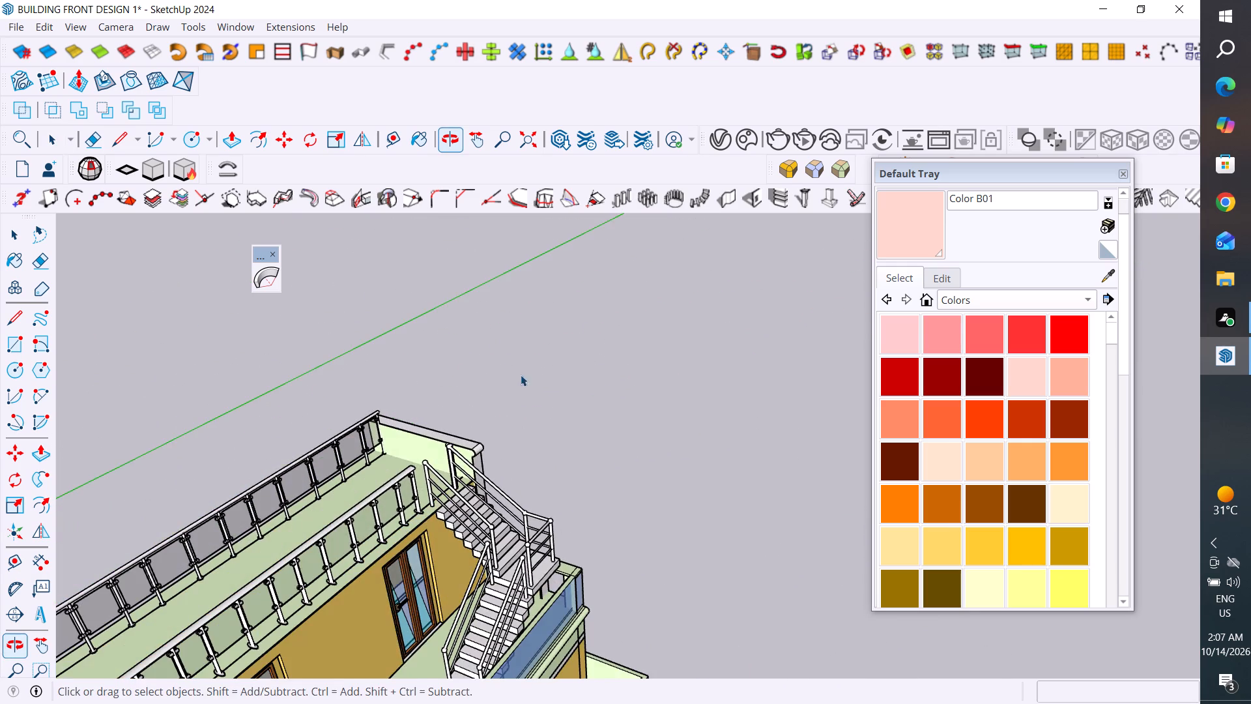
scroll(534, 321, down, 4)
scroll(503, 461, up, 14)
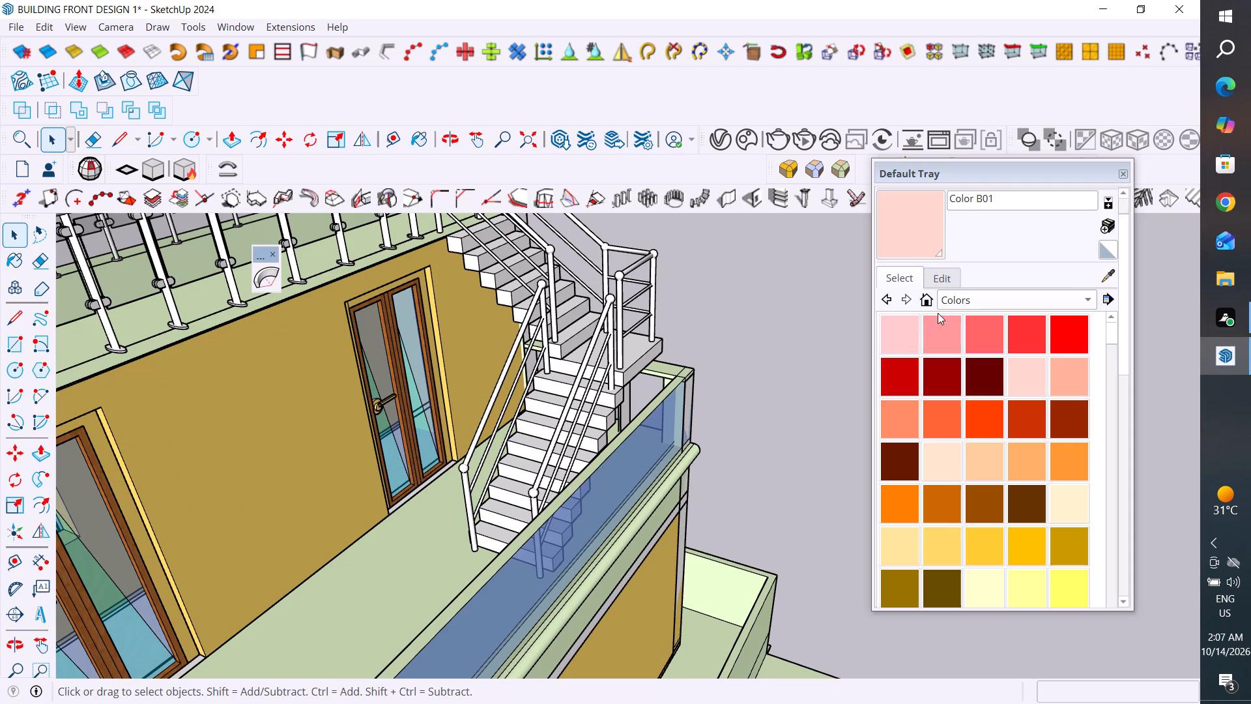
click(981, 298)
click(979, 459)
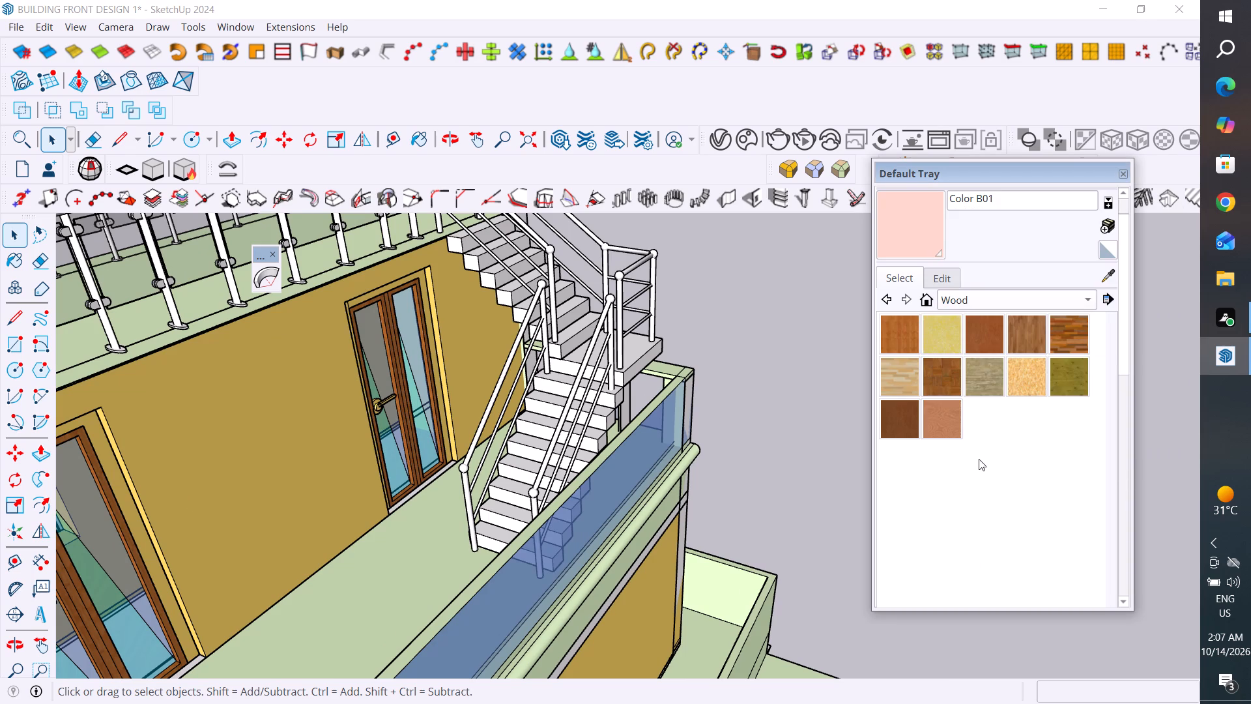
click(984, 340)
scroll(498, 522, up, 4)
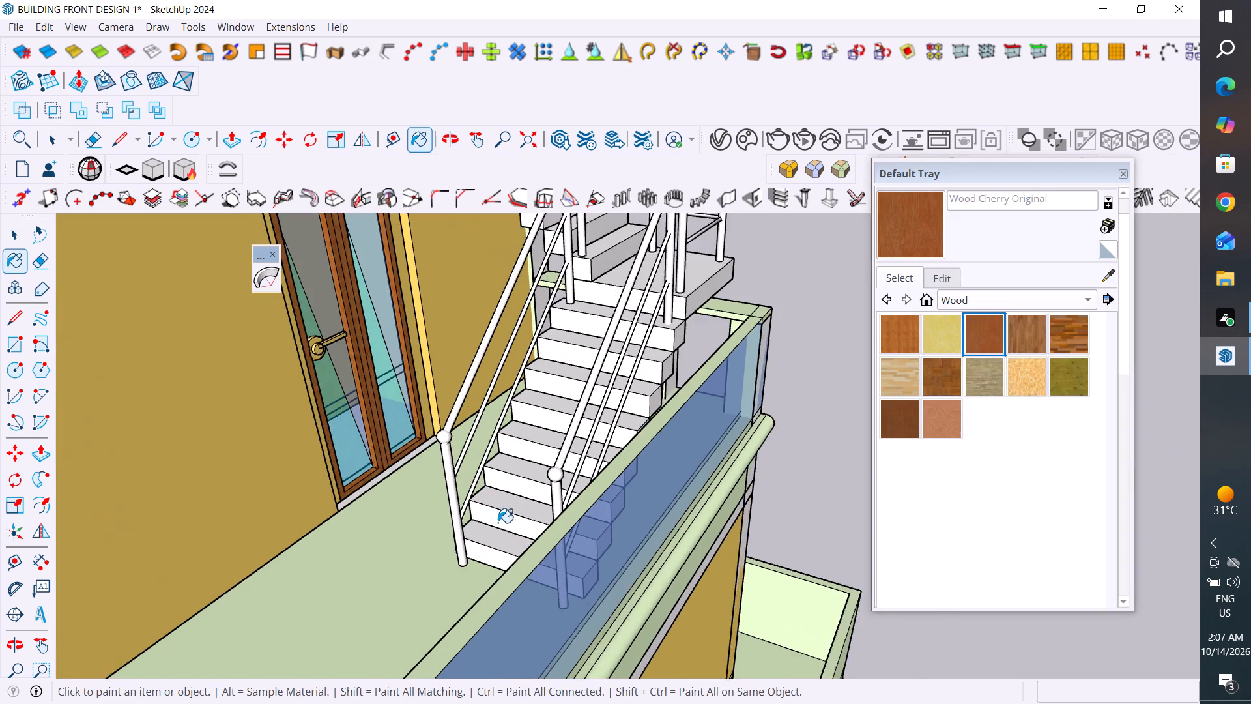
scroll(498, 523, up, 4)
click(487, 566)
click(523, 515)
click(544, 464)
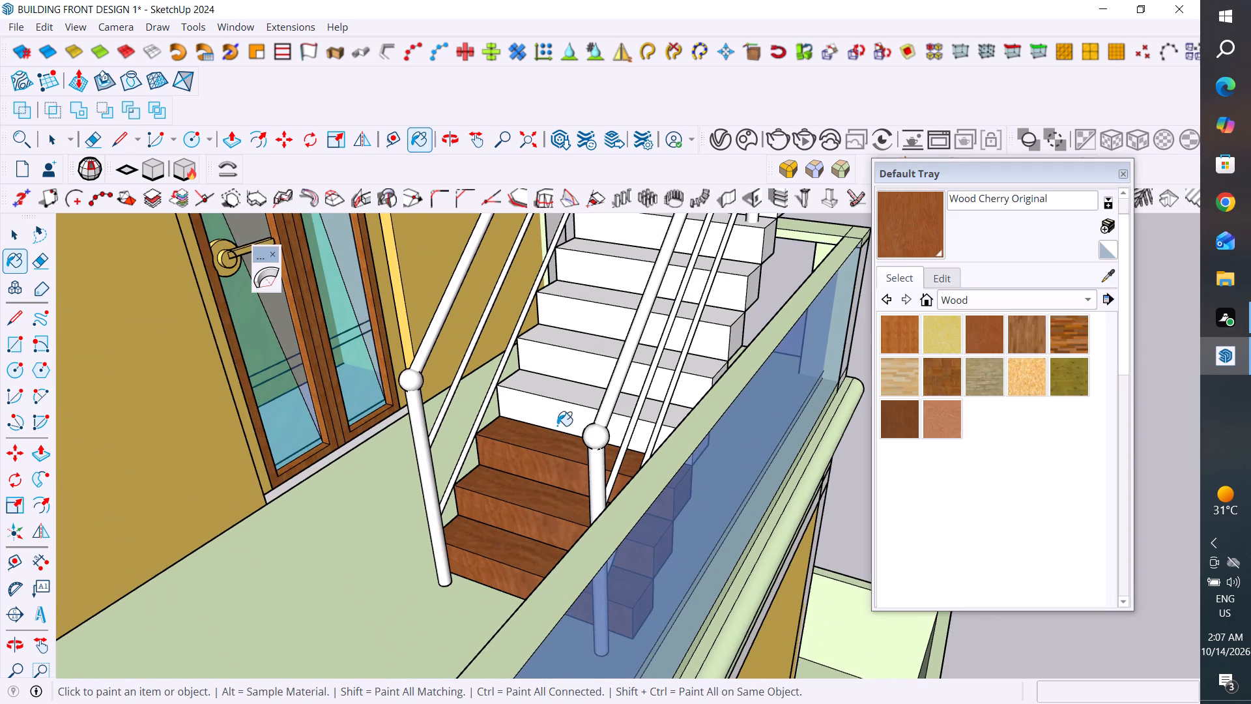
click(560, 420)
click(579, 366)
scroll(566, 524, down, 5)
scroll(556, 392, down, 4)
scroll(558, 389, up, 1)
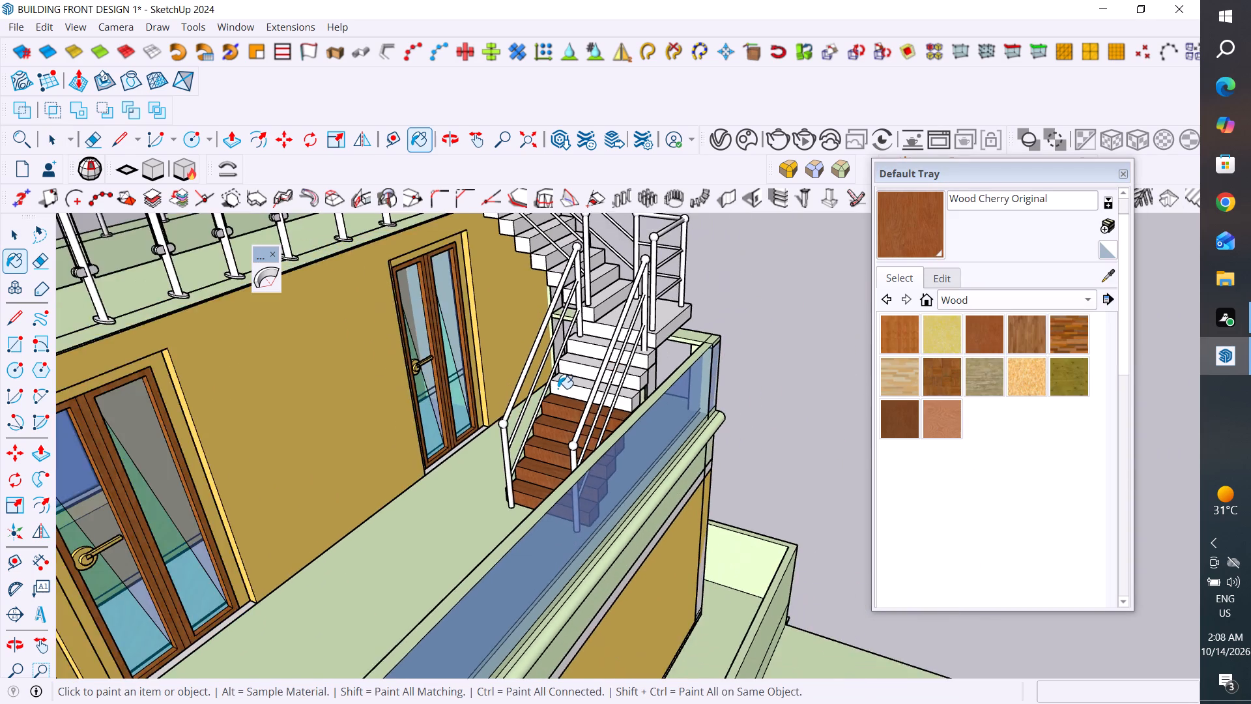
scroll(558, 389, up, 7)
click(577, 389)
click(607, 341)
click(628, 302)
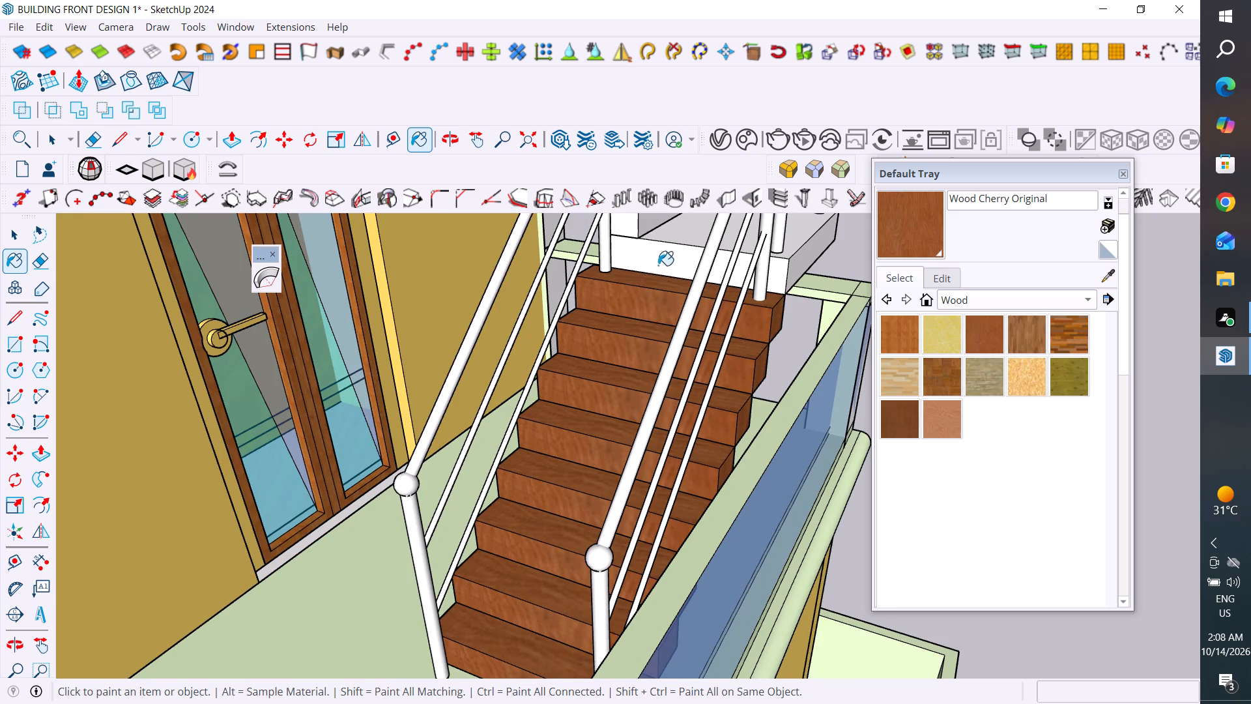
Paint the external staircase's landing and upper flight up to the roof with Wood Cherry Original.
click(658, 265)
scroll(595, 477, down, 12)
scroll(639, 332, up, 4)
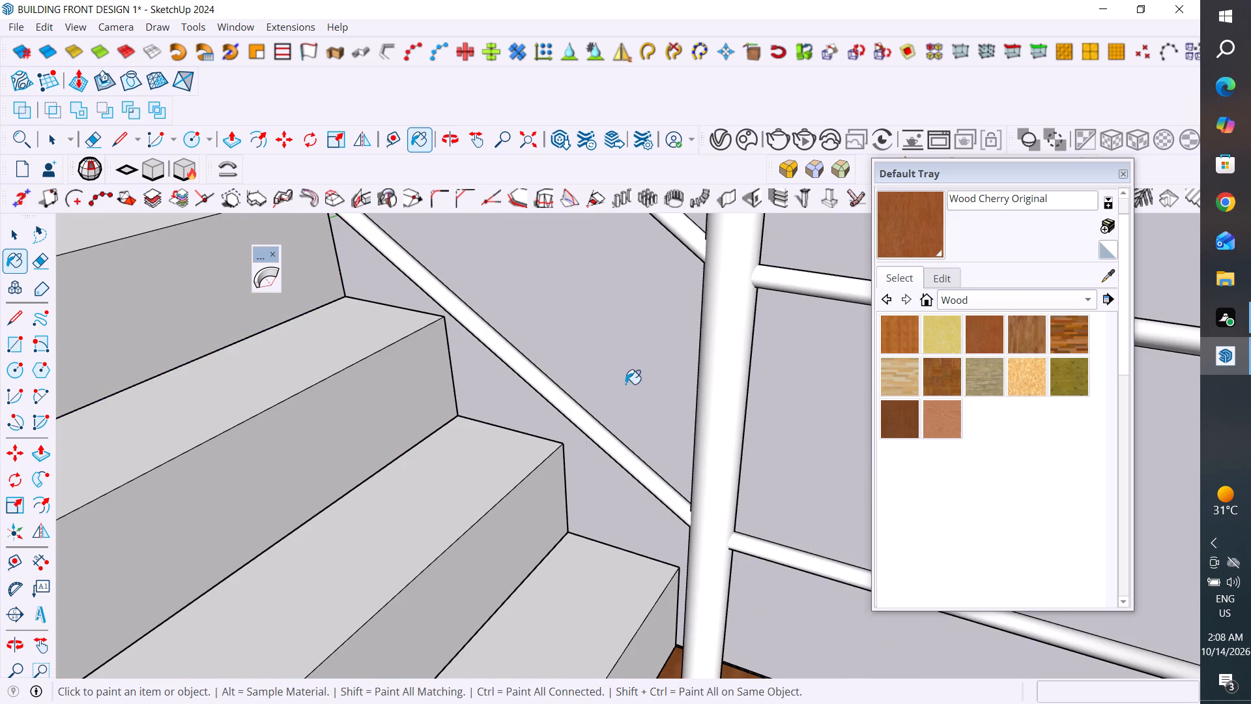
scroll(625, 384, down, 3)
click(611, 443)
click(599, 409)
click(579, 389)
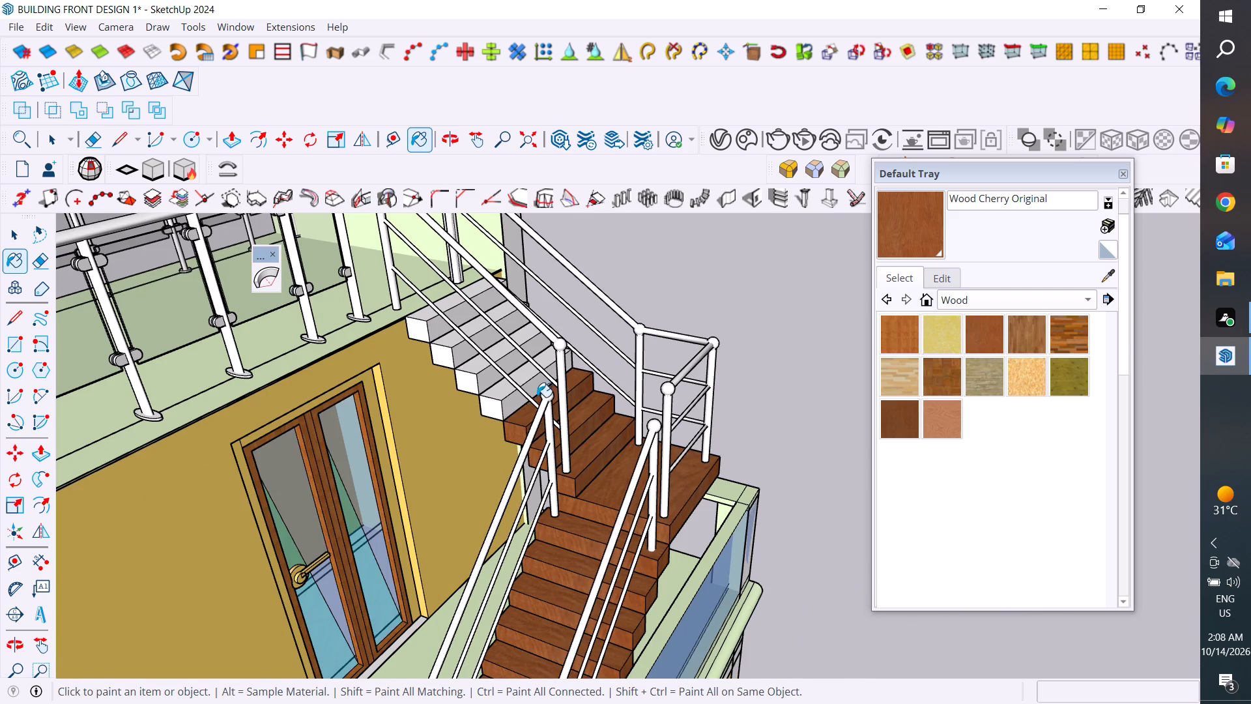
click(521, 403)
click(468, 388)
click(447, 358)
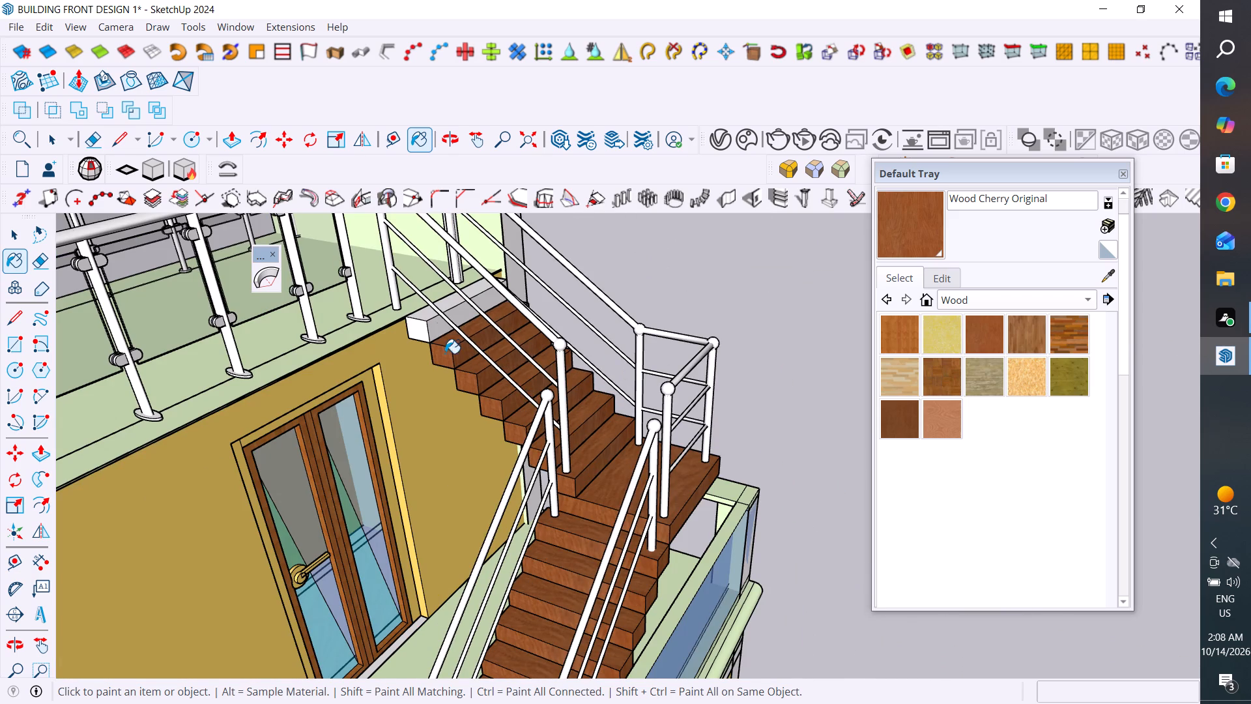
click(432, 336)
scroll(612, 413, down, 12)
scroll(726, 368, down, 3)
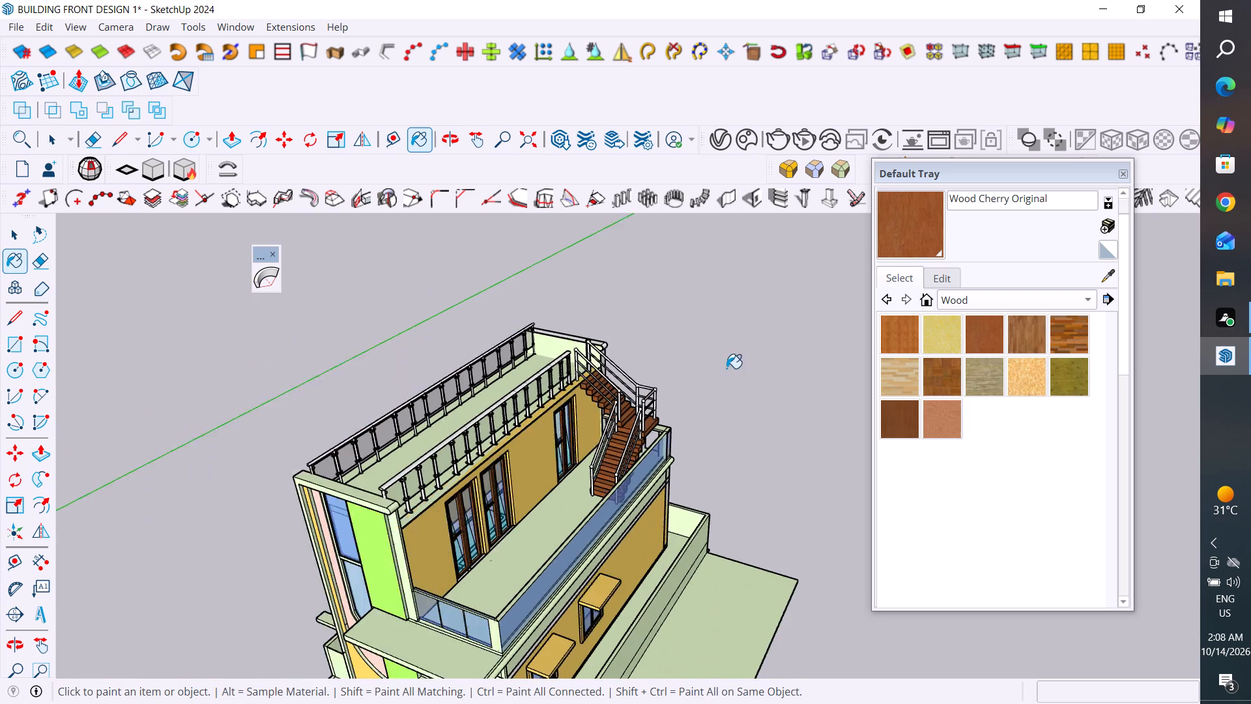
scroll(726, 368, down, 2)
click(22, 236)
click(259, 400)
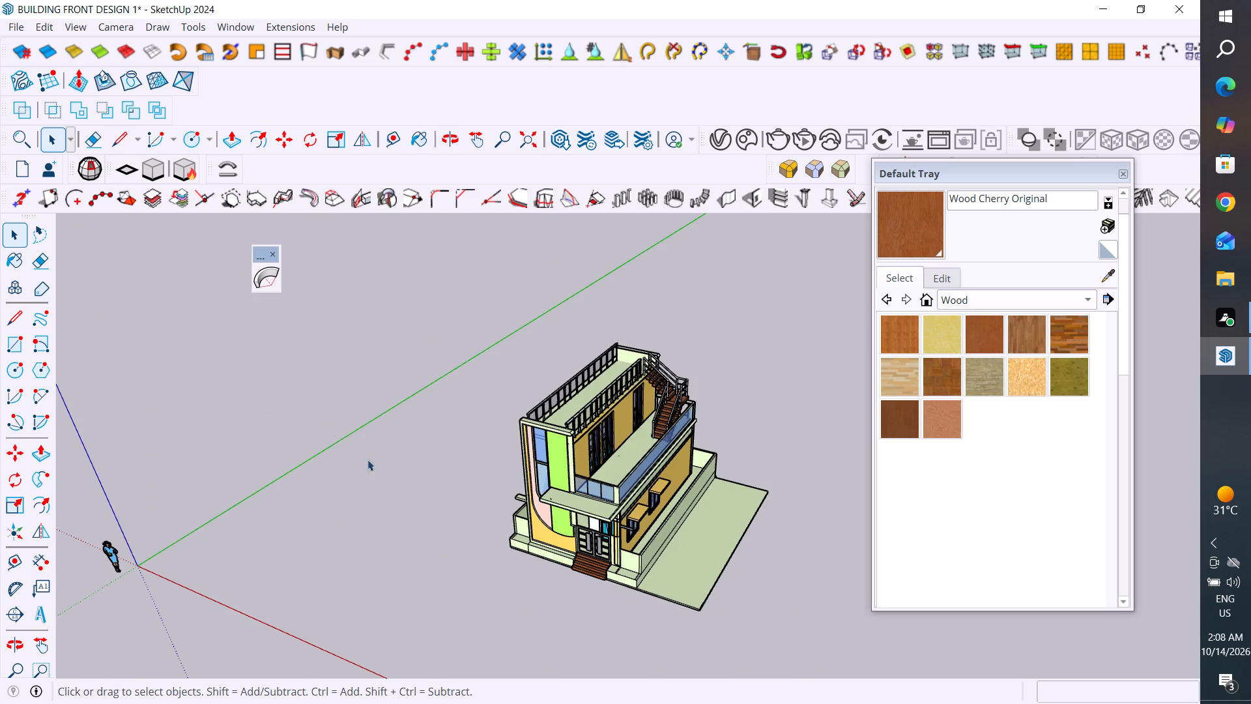
Paint the tower's green front panel, above and below the entrance canopy, with Color F02.
scroll(635, 562, up, 2)
middle_drag(653, 536, 672, 445)
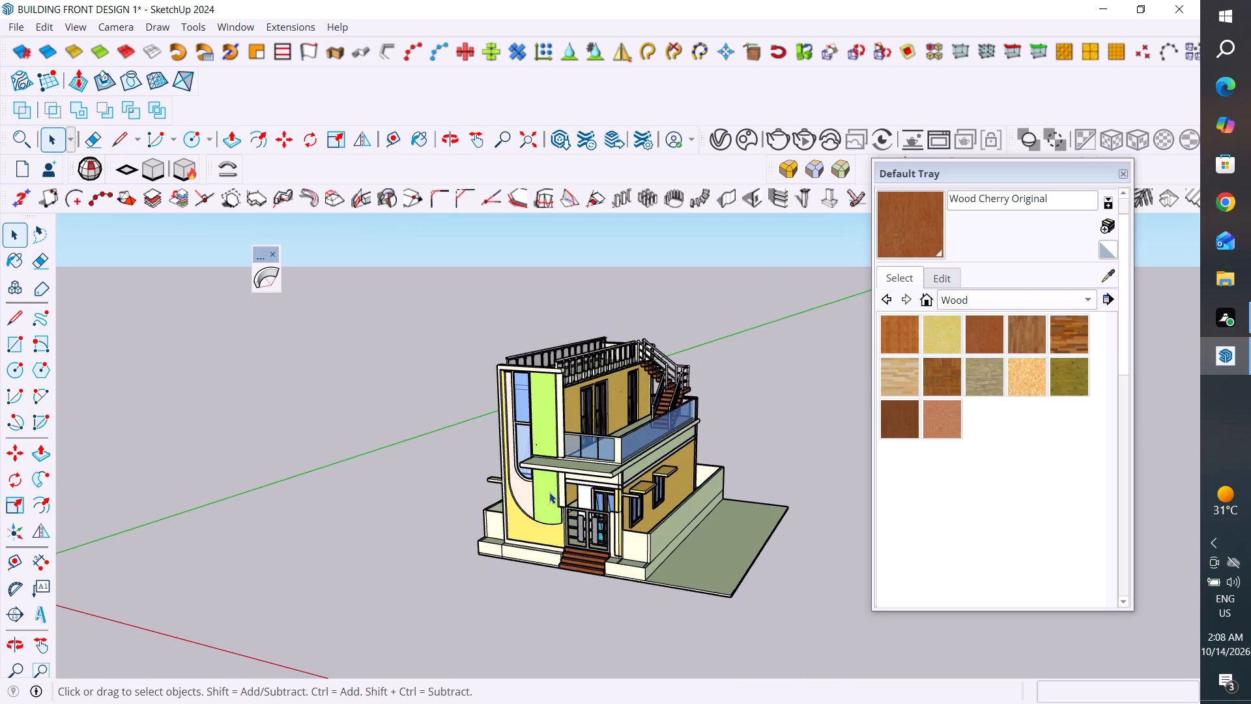
click(549, 492)
click(1006, 291)
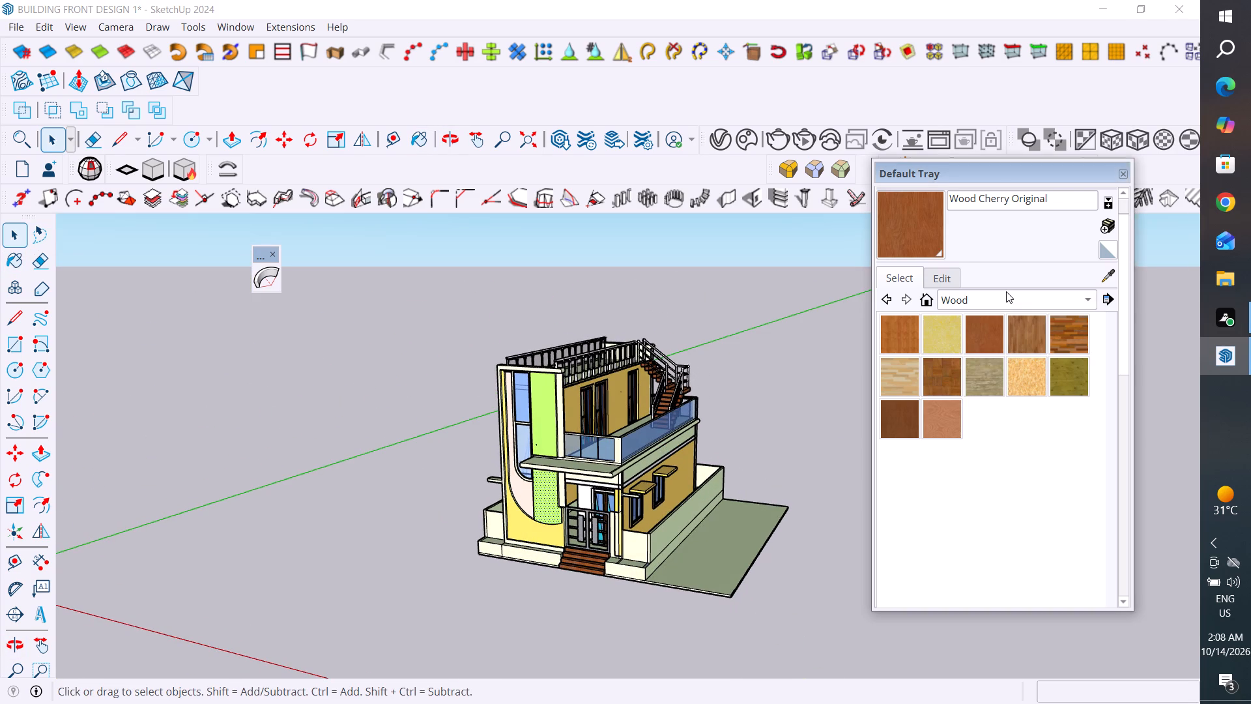
click(1013, 136)
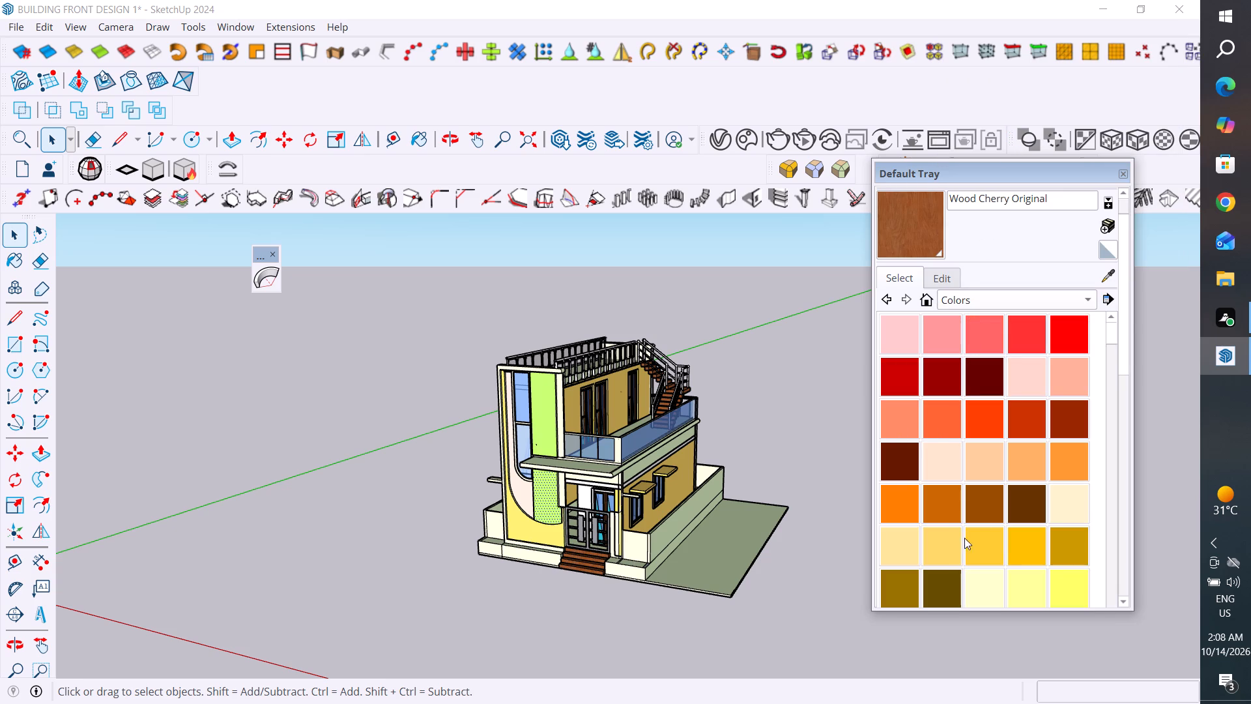
scroll(1001, 540, up, 5)
scroll(1016, 530, down, 5)
click(938, 510)
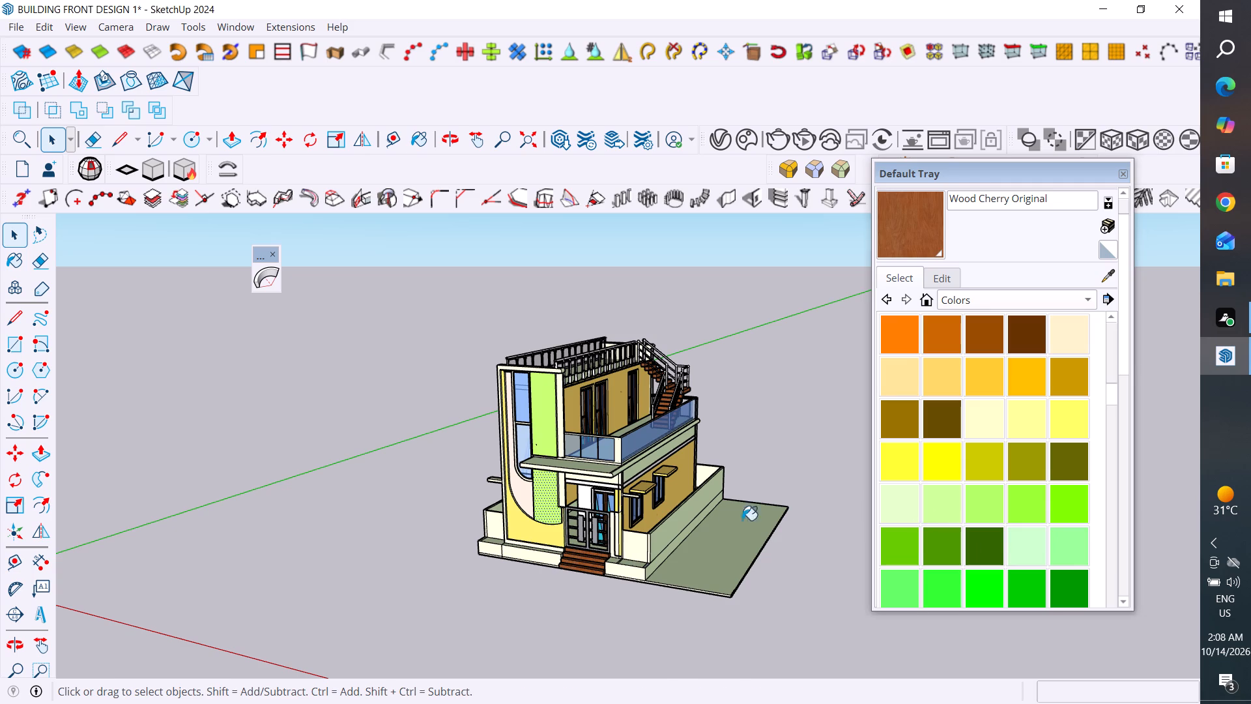
scroll(536, 470, up, 3)
click(549, 512)
click(550, 433)
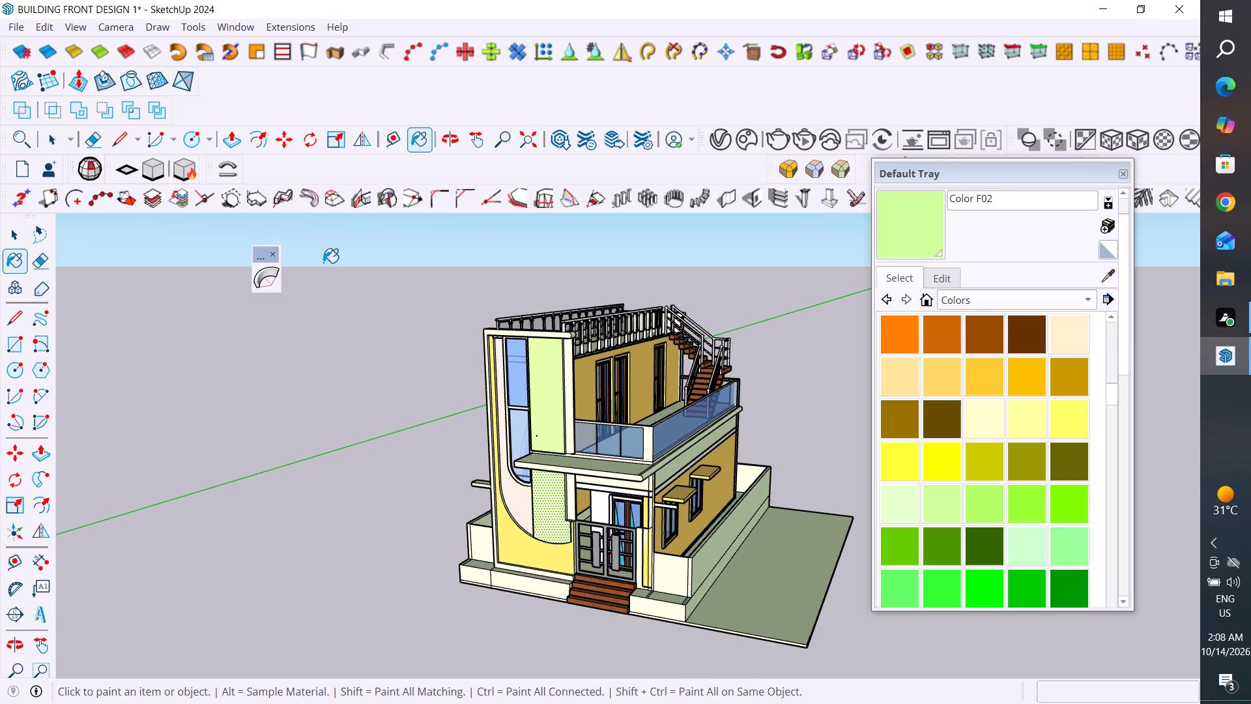
click(14, 233)
Examine the building's finished colour scheme from the front corner at several heights and distances.
scroll(324, 433, down, 4)
middle_drag(448, 489, 376, 497)
scroll(449, 396, up, 5)
scroll(581, 326, up, 1)
scroll(549, 330, down, 3)
scroll(585, 501, up, 1)
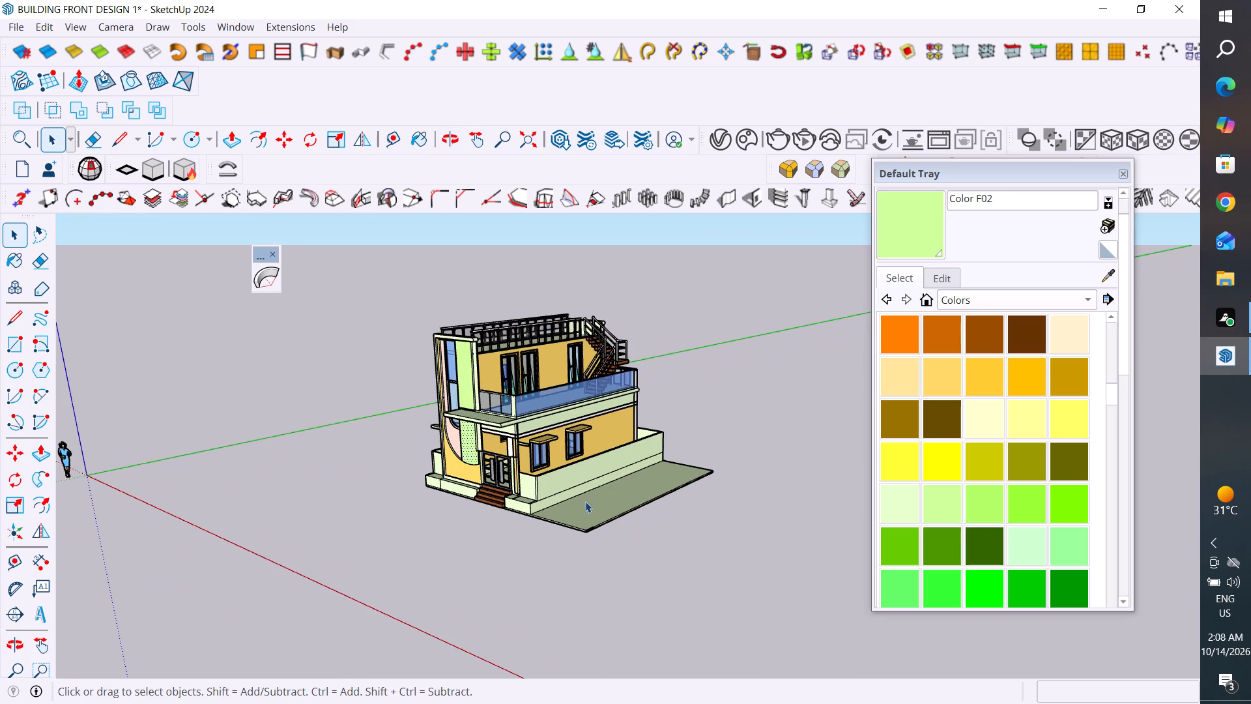
scroll(553, 320, up, 5)
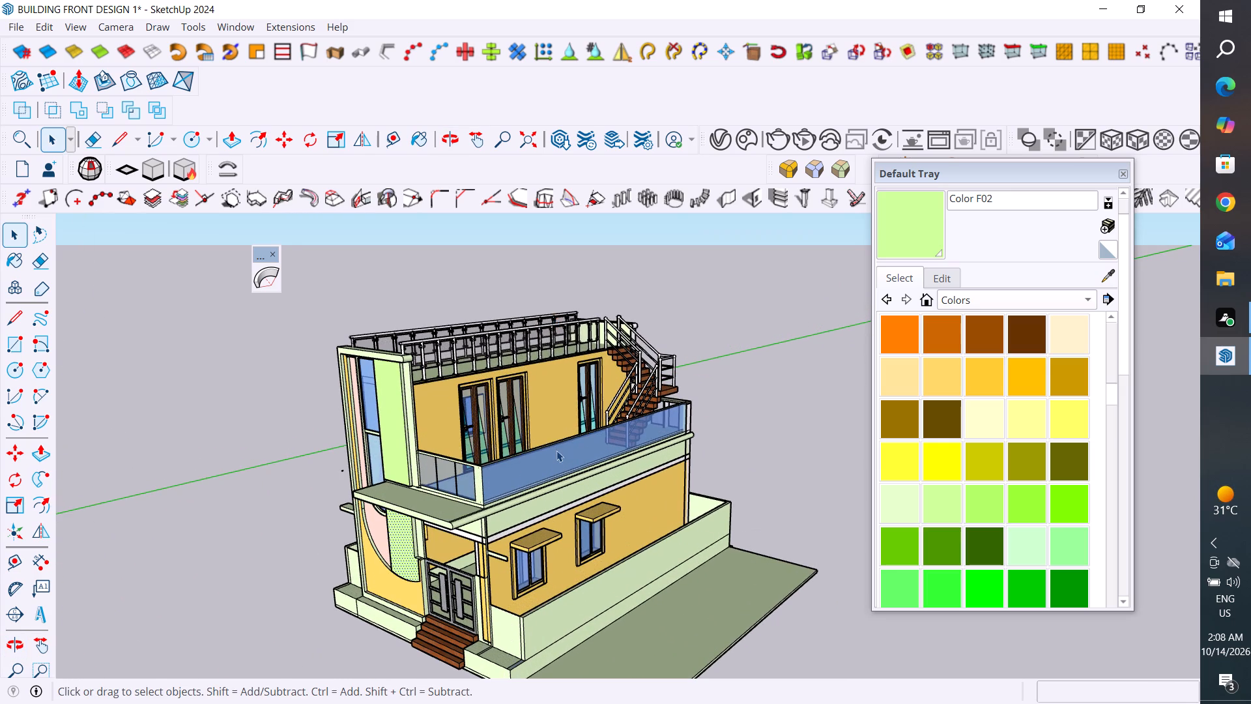
middle_drag(556, 450, 550, 393)
scroll(536, 336, down, 2)
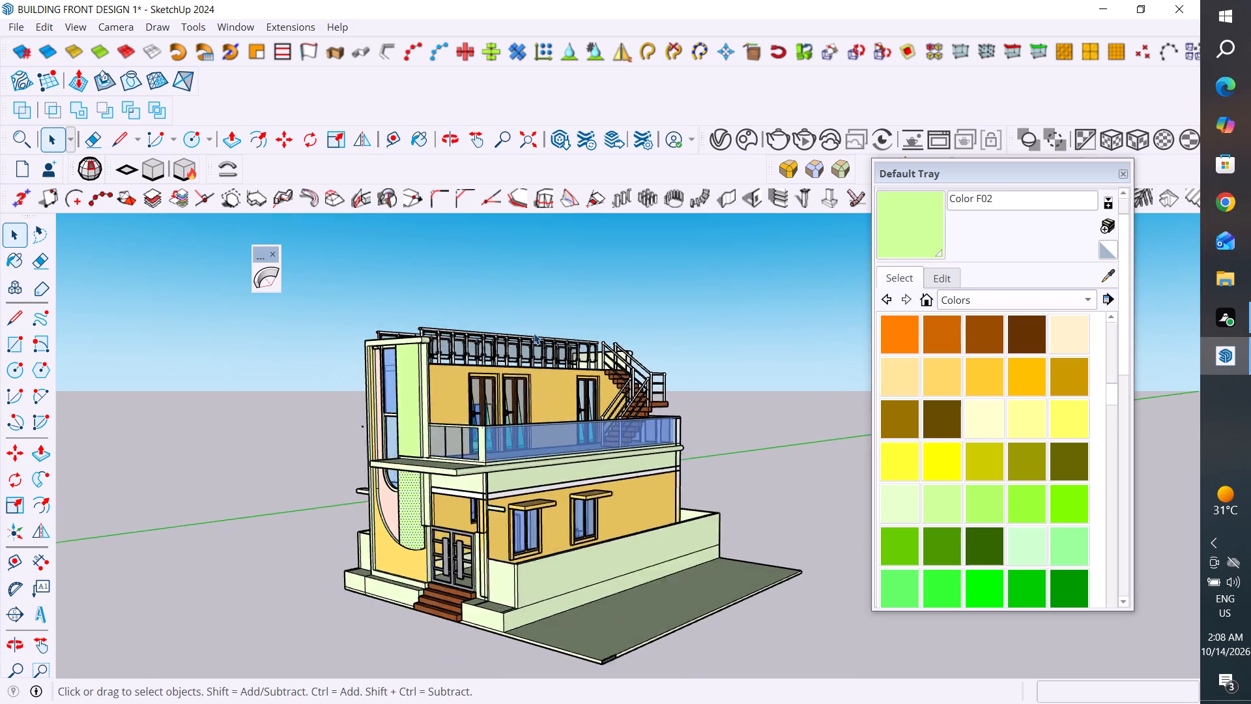
scroll(534, 333, down, 1)
scroll(560, 432, up, 3)
scroll(544, 332, up, 3)
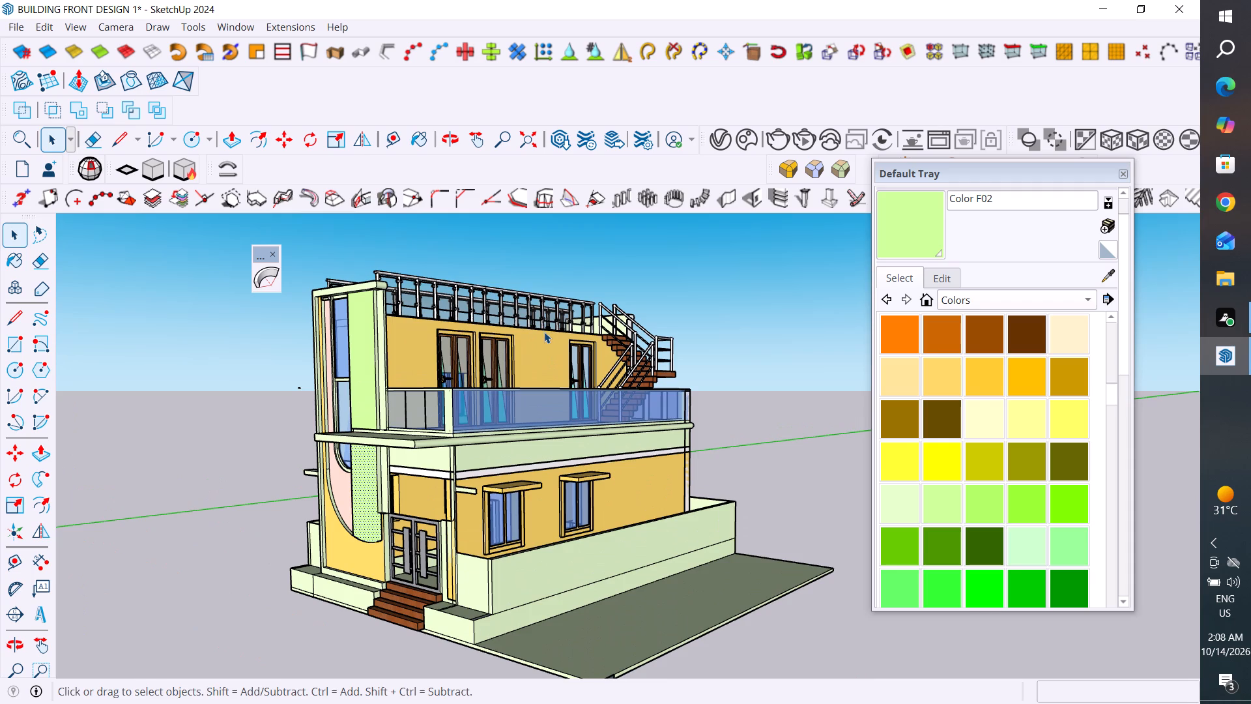
middle_drag(544, 332, 530, 393)
scroll(530, 393, down, 1)
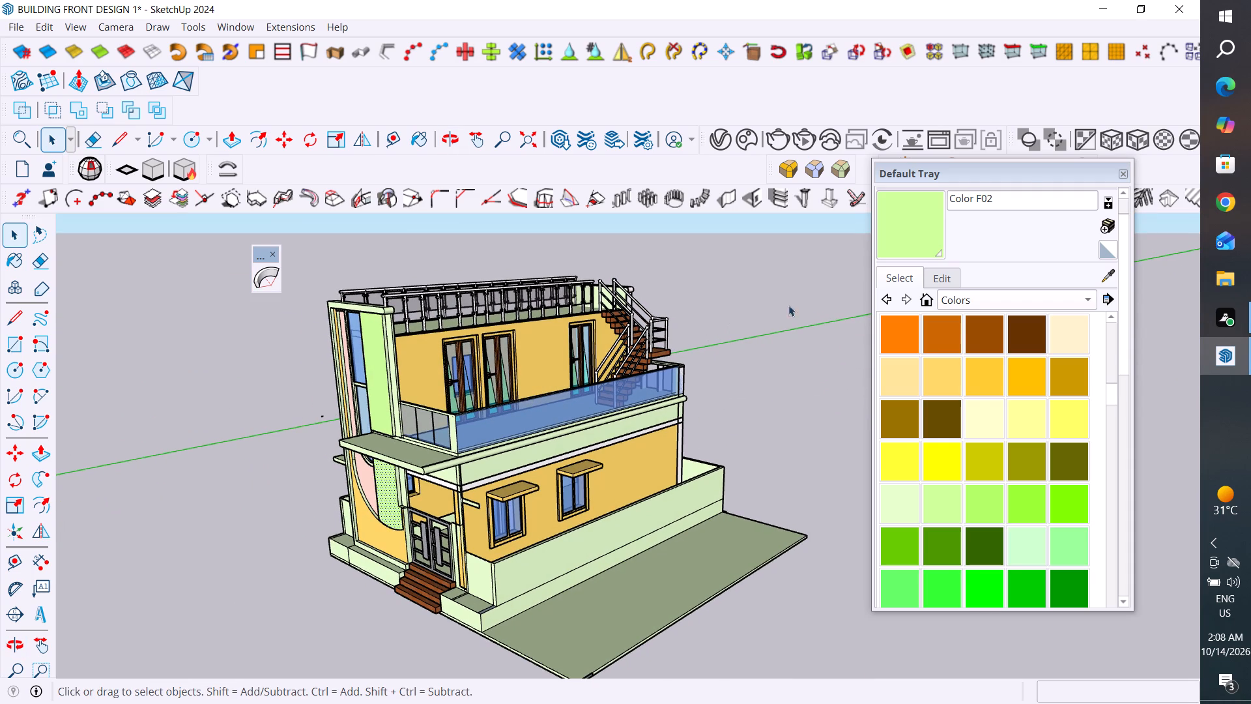
Clear the drawing area by closing the Default Tray and docking the small floating toolbar with the other toolbars.
click(1119, 169)
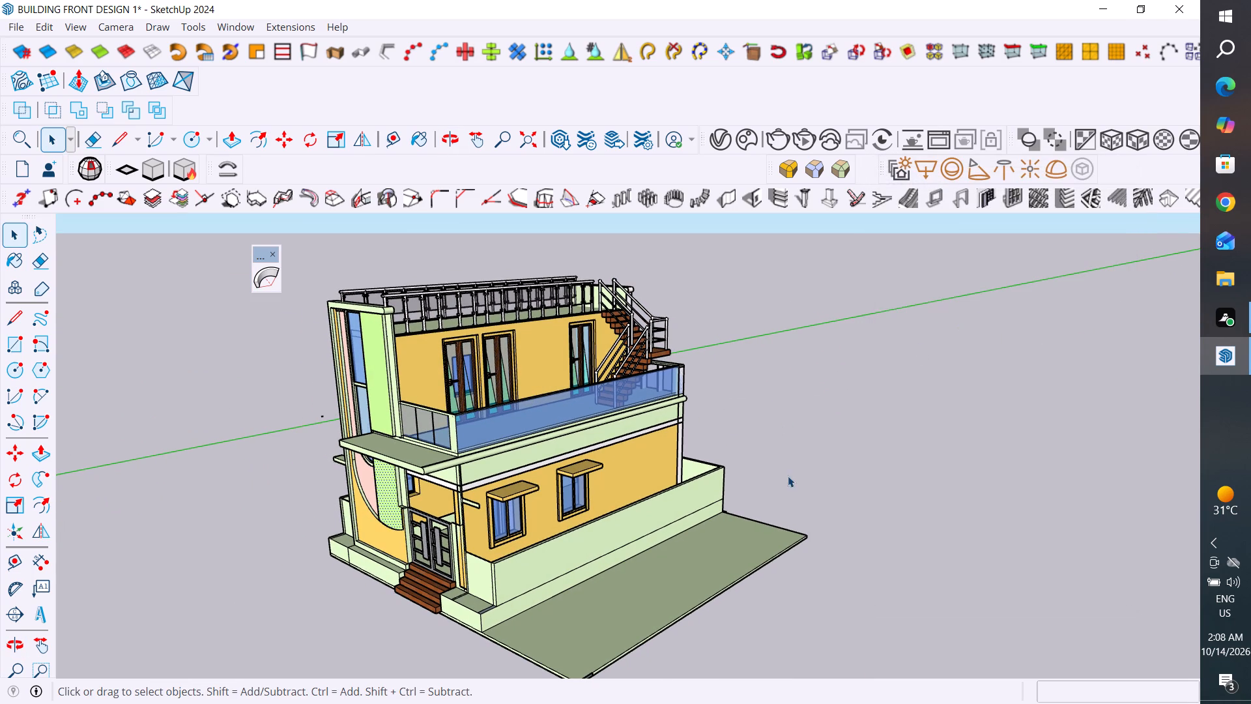
scroll(824, 379, down, 1)
scroll(693, 565, up, 1)
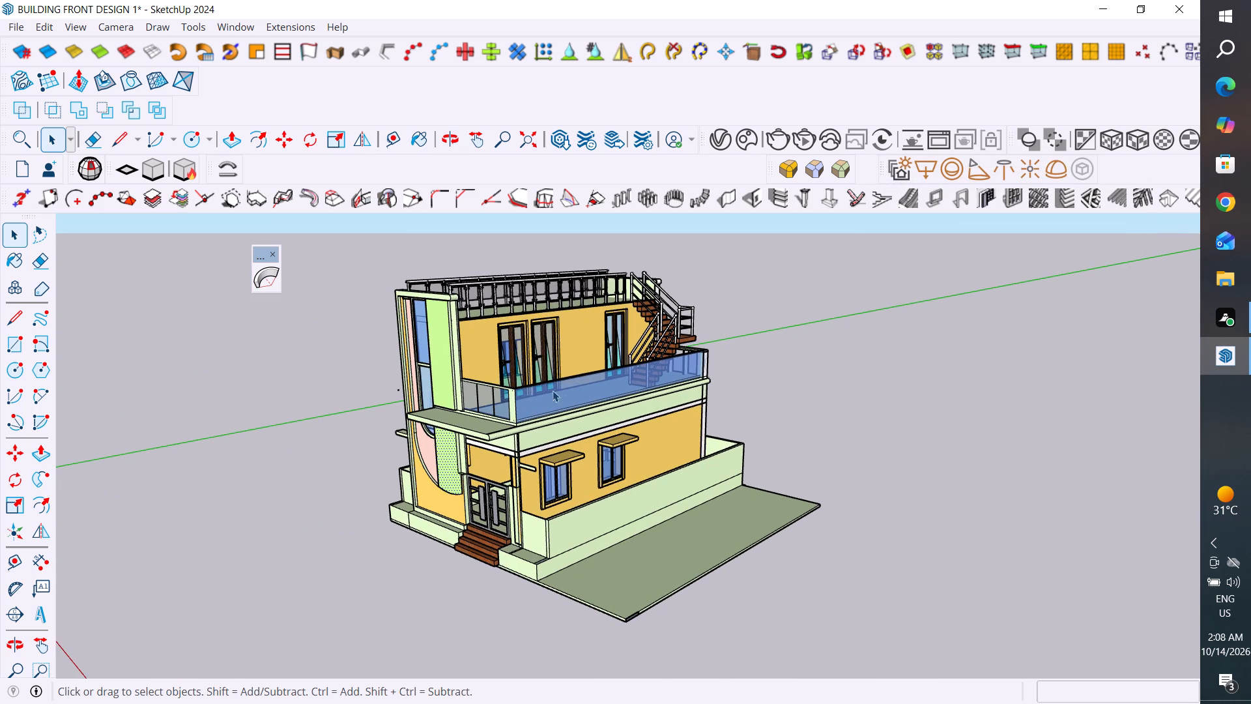
scroll(457, 403, up, 1)
drag(266, 253, 306, 139)
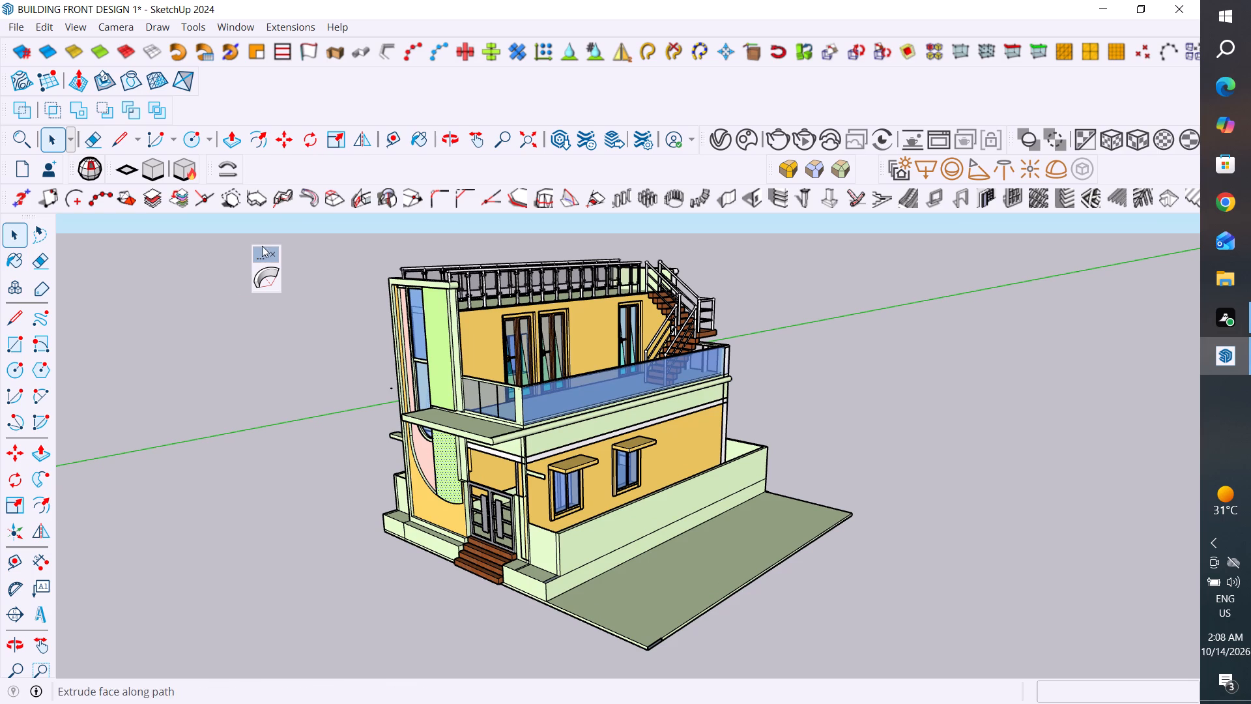
drag(261, 252, 333, 126)
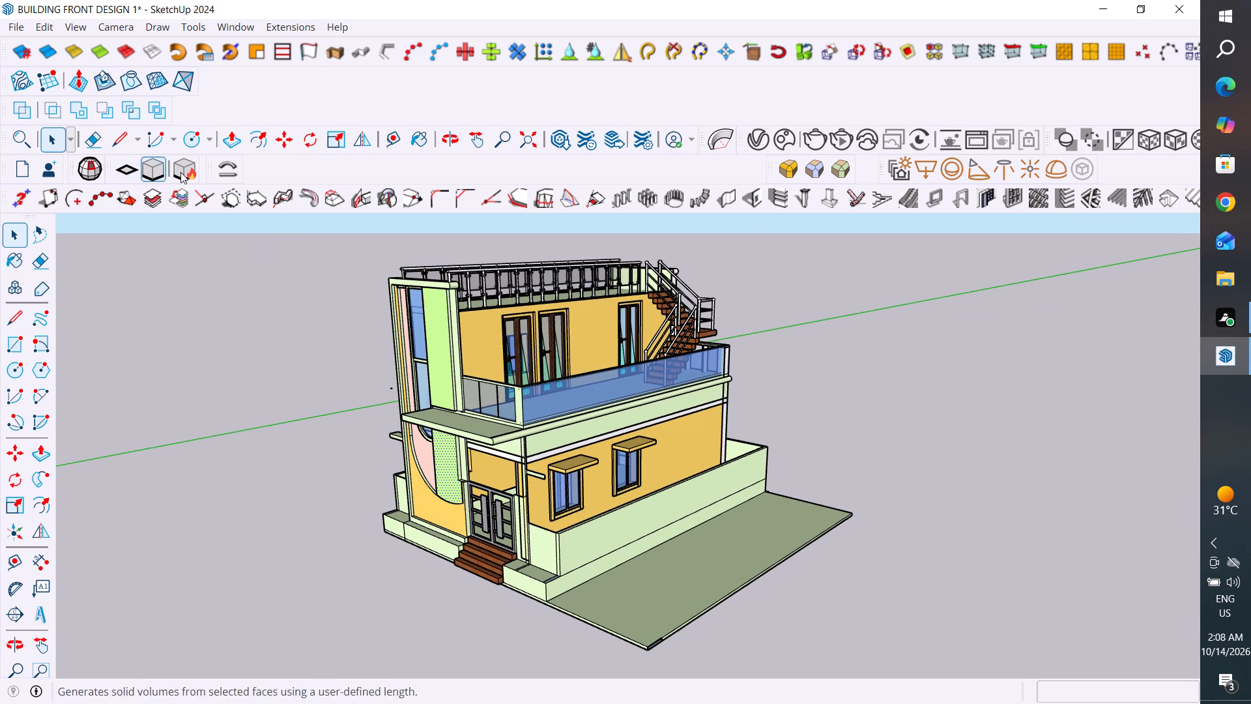
Render the current view of the building with V-Ray, and stop the render during its first pass.
click(758, 141)
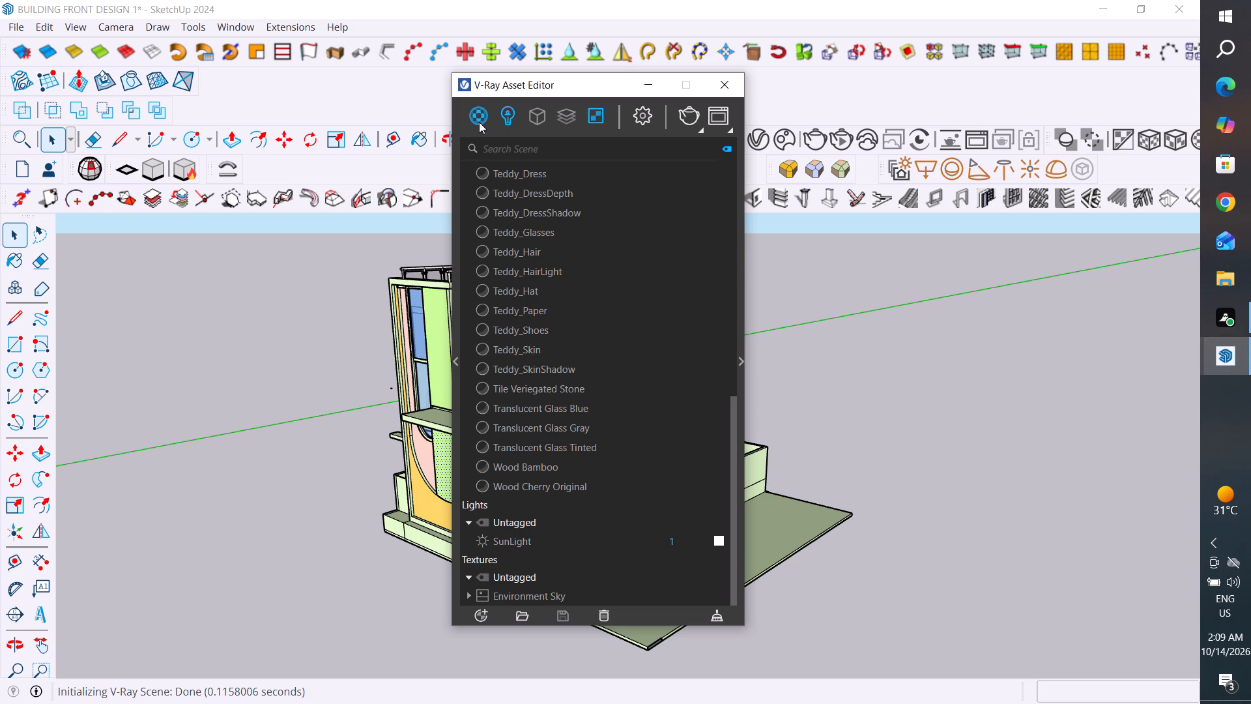
click(687, 117)
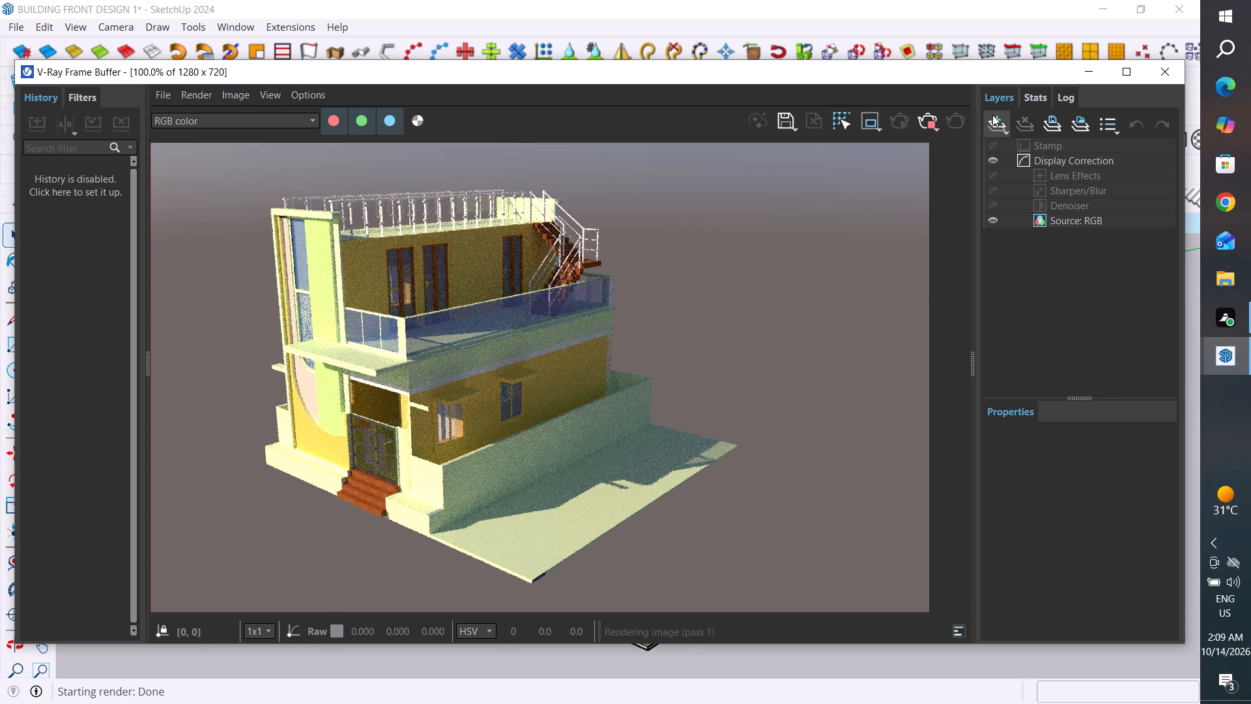
click(932, 120)
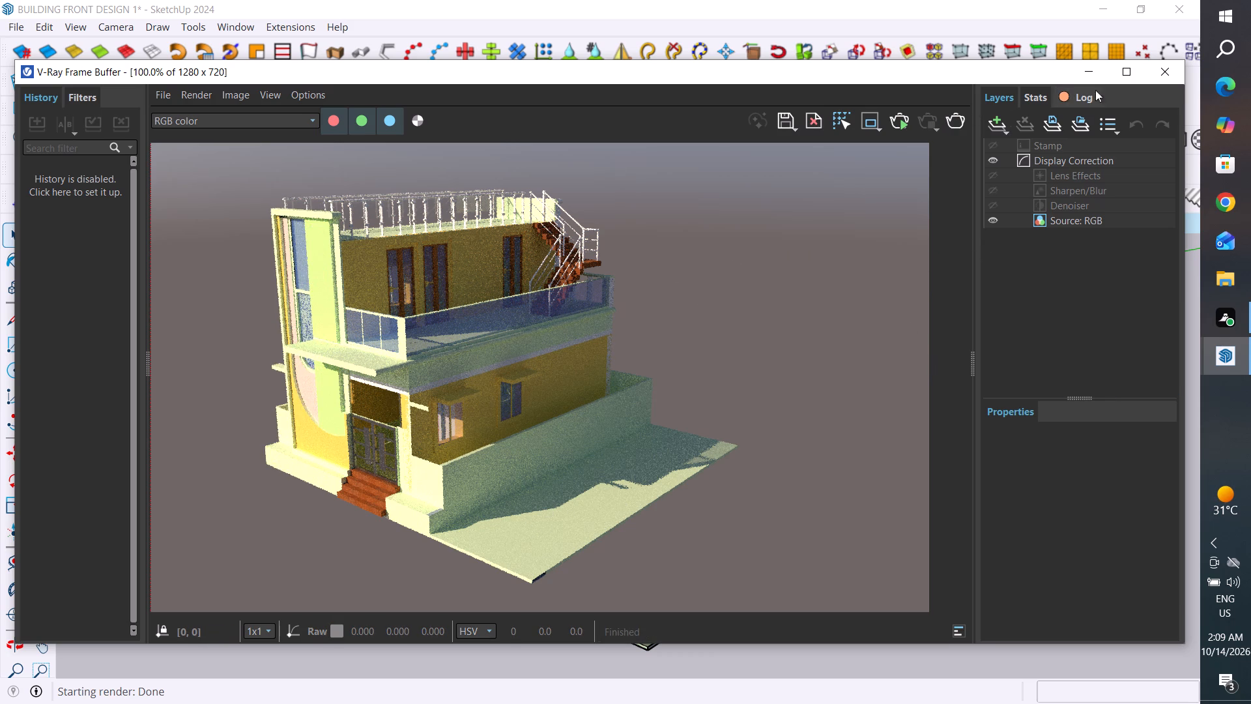
Narrow the frame buffer to review the rendered building, and close it together with the V-Ray Asset Editor.
drag(1187, 109, 1072, 128)
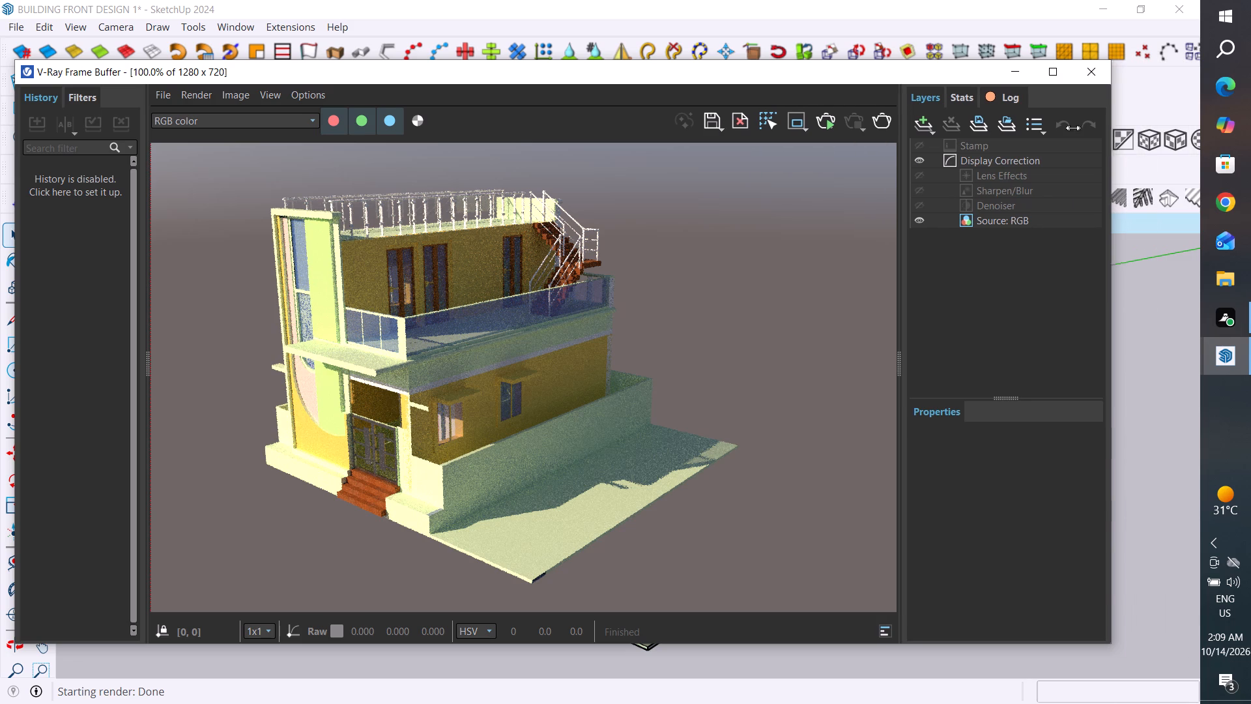
drag(1072, 128, 1100, 179)
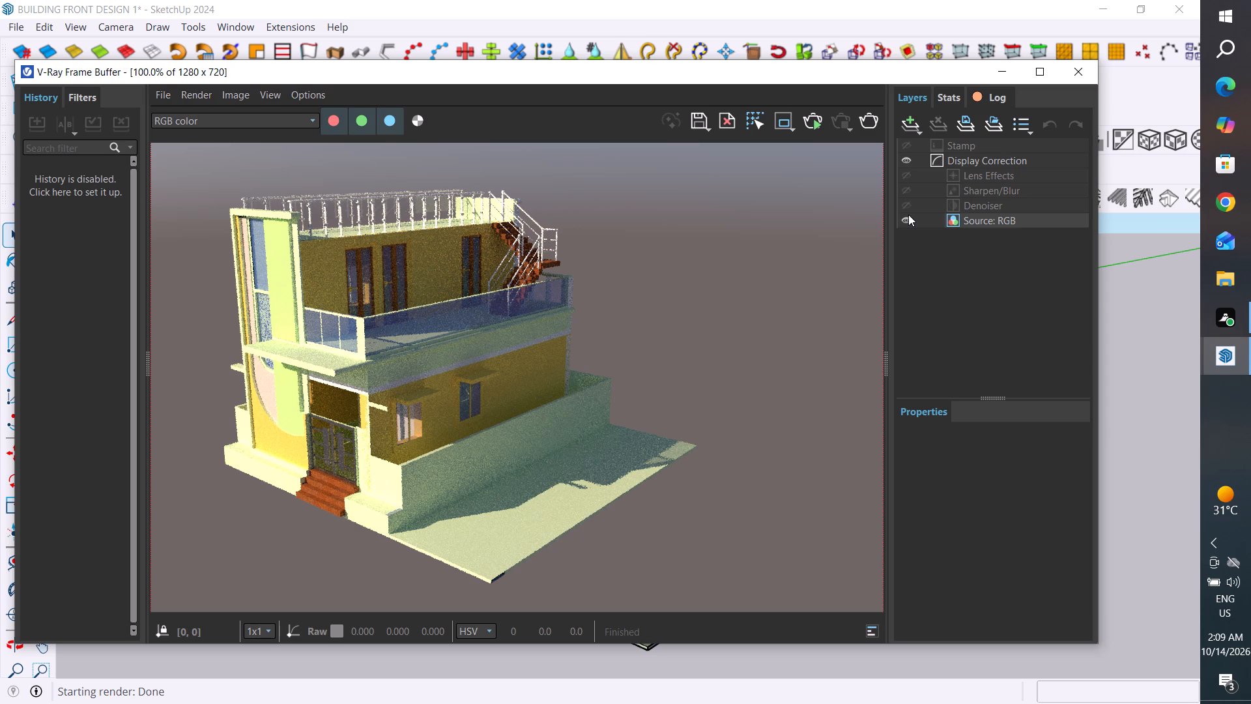
right_click(915, 228)
click(1076, 72)
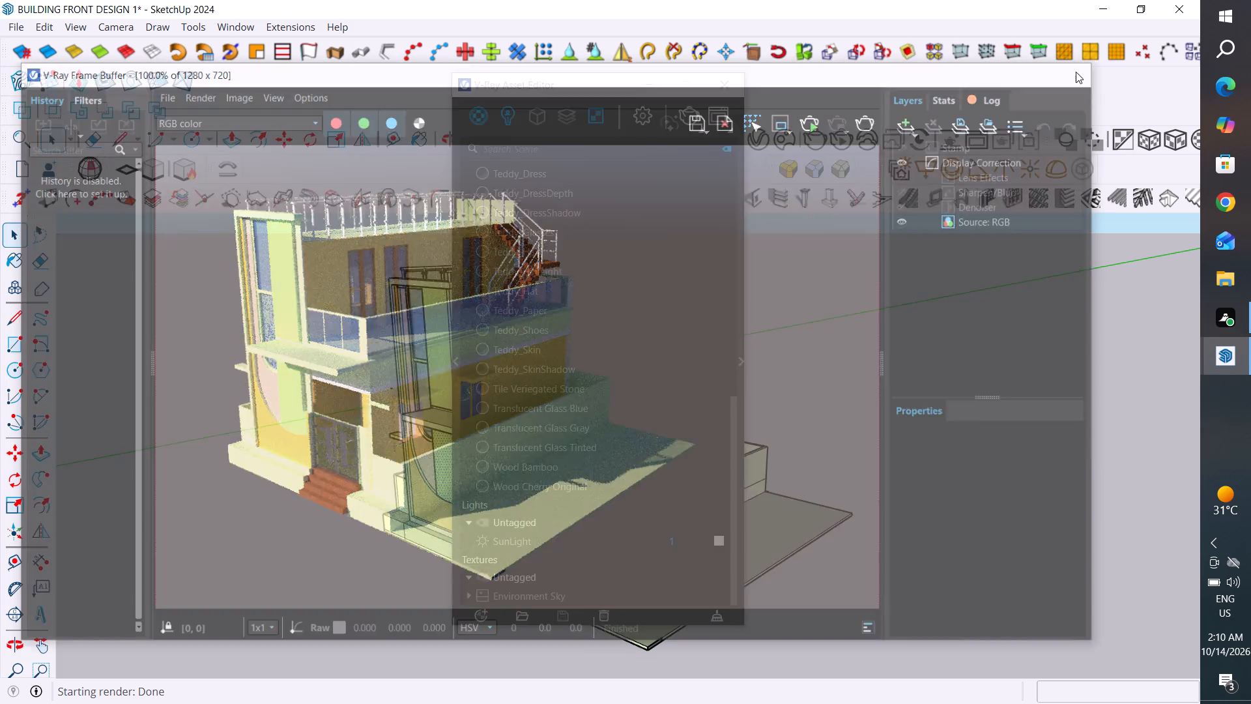
click(726, 87)
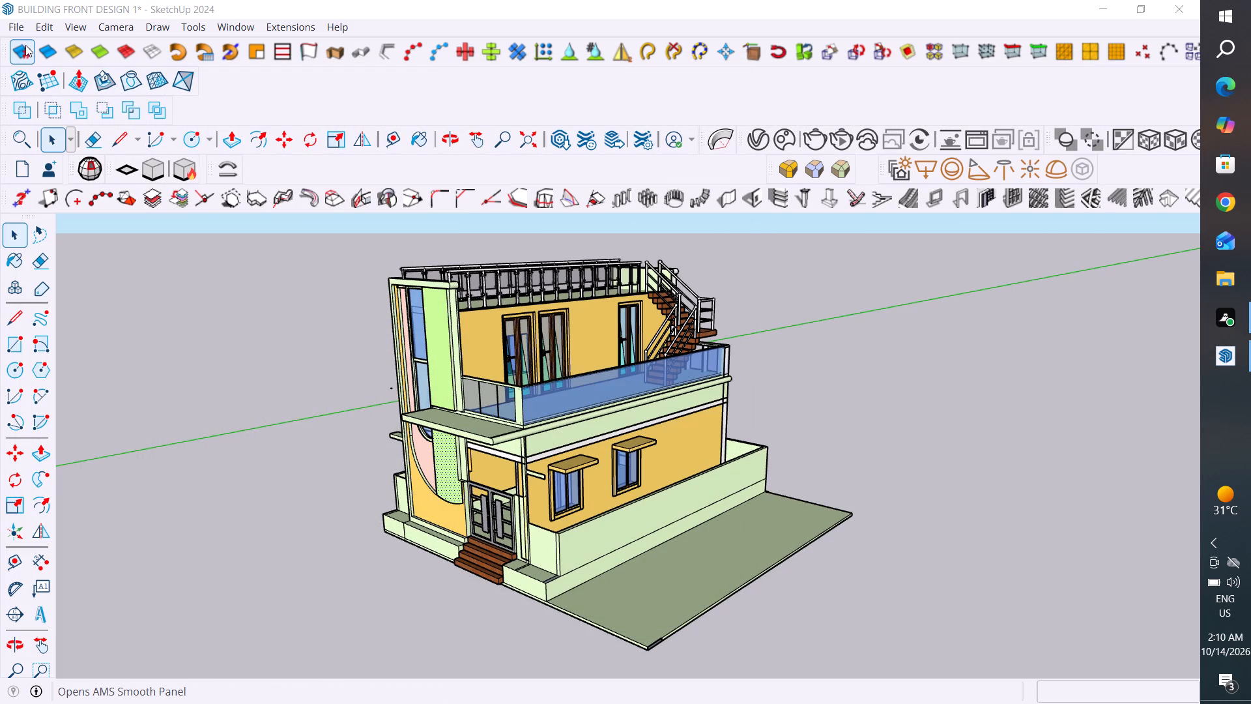
Save the building model under its existing file name.
click(18, 27)
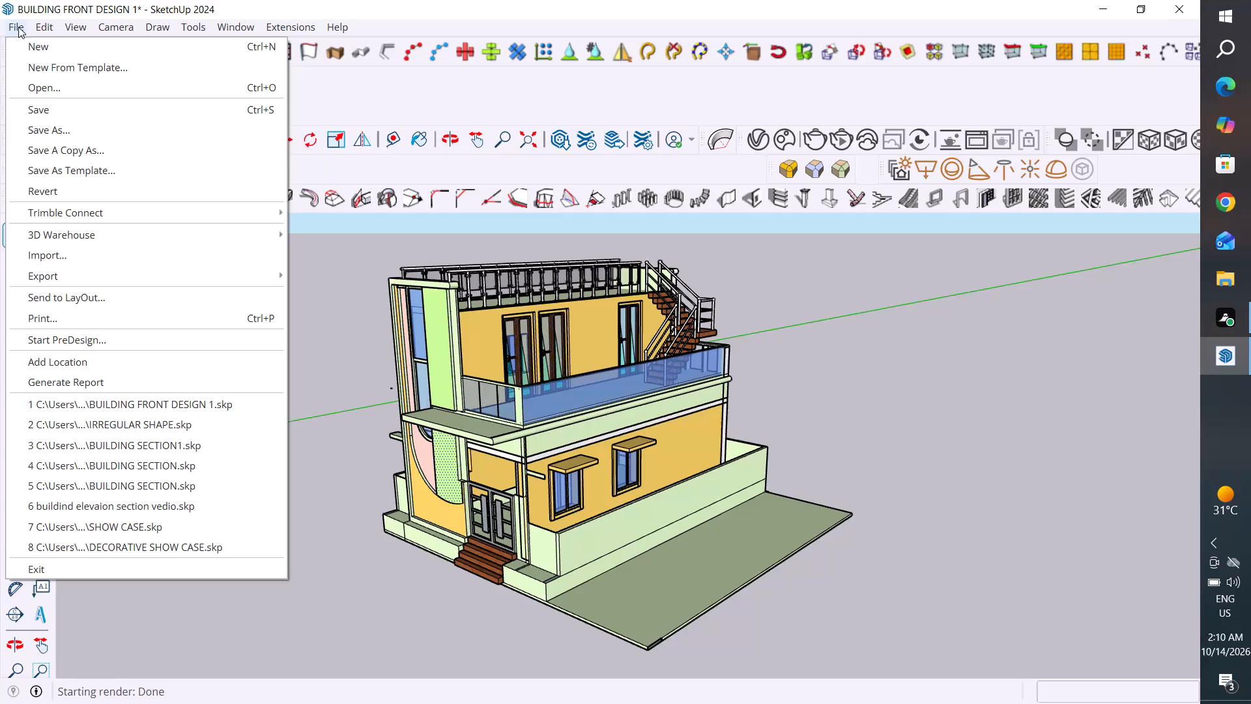
click(53, 107)
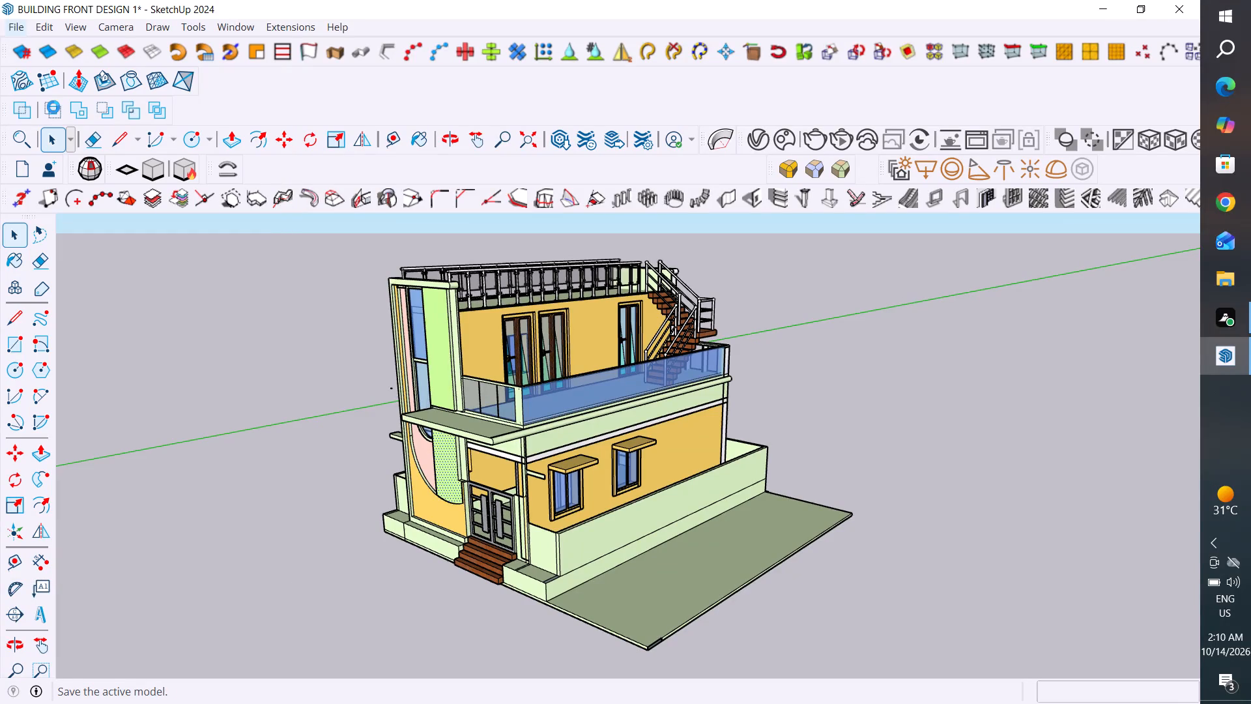
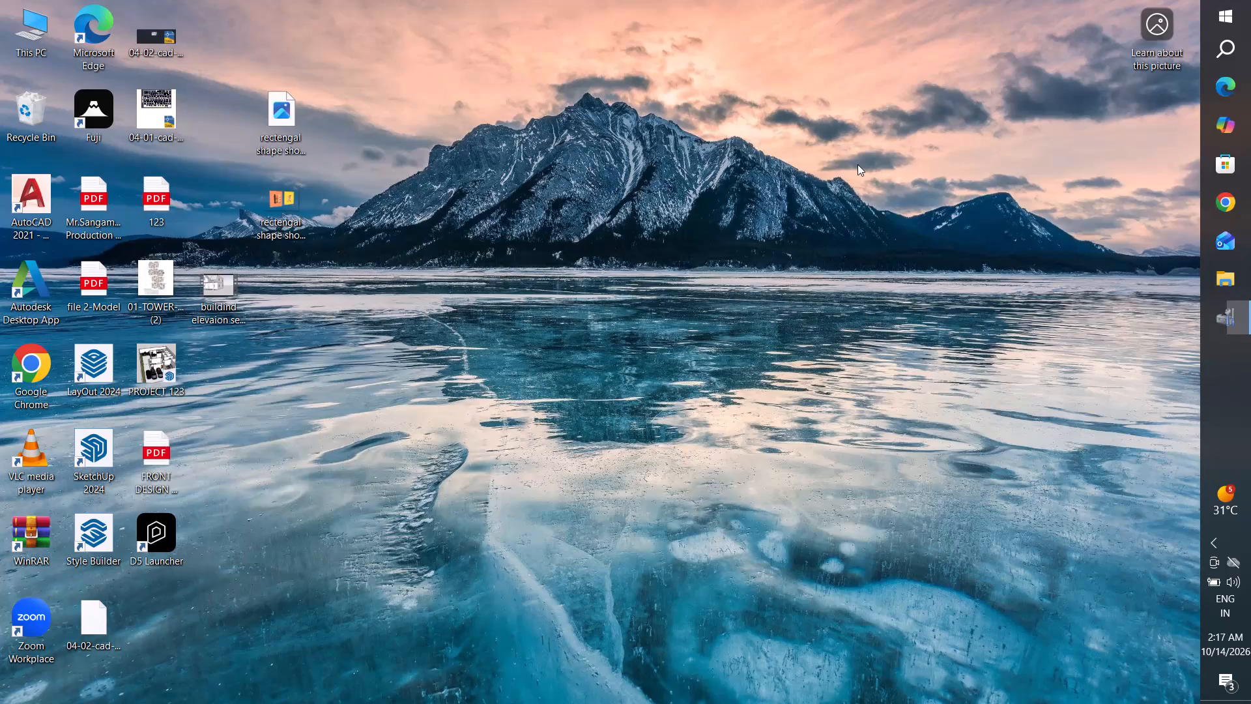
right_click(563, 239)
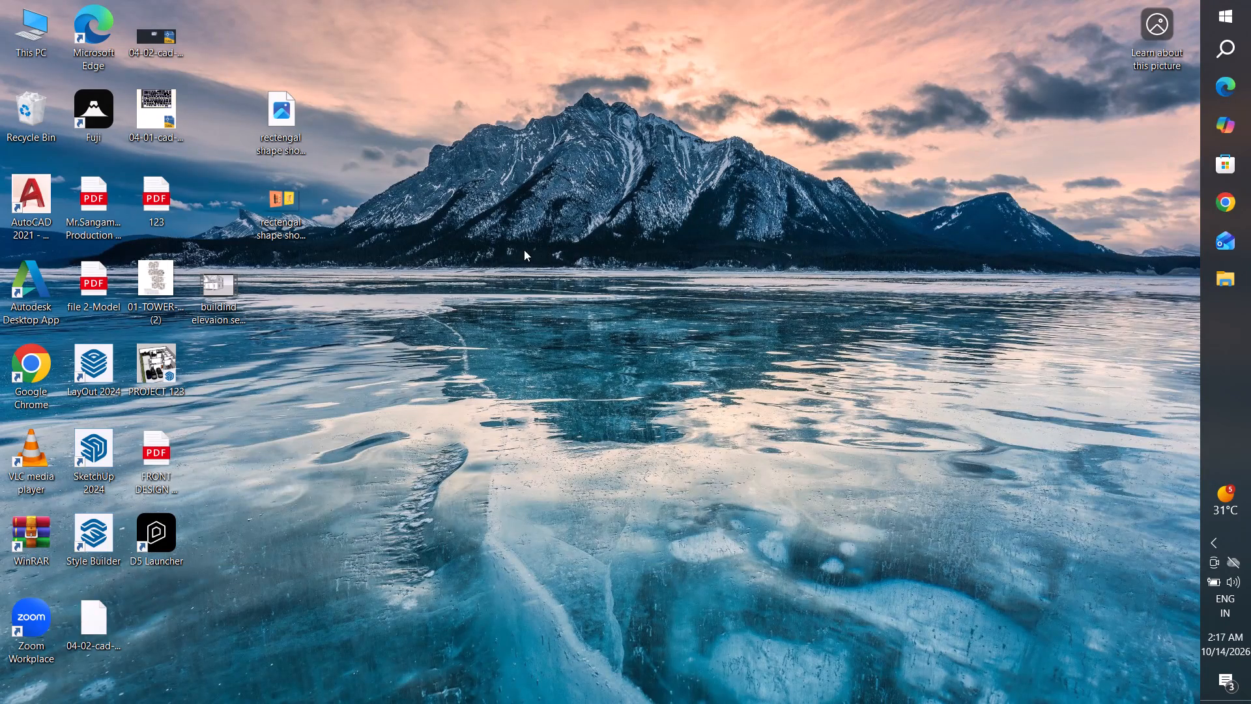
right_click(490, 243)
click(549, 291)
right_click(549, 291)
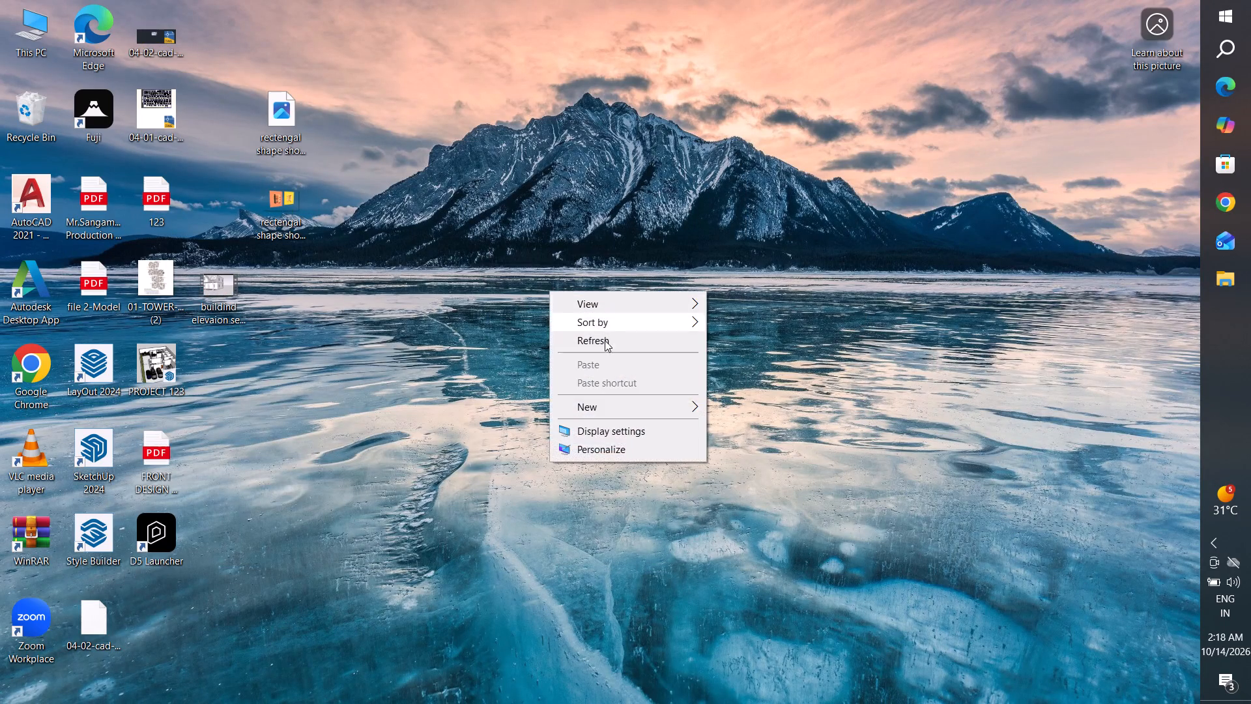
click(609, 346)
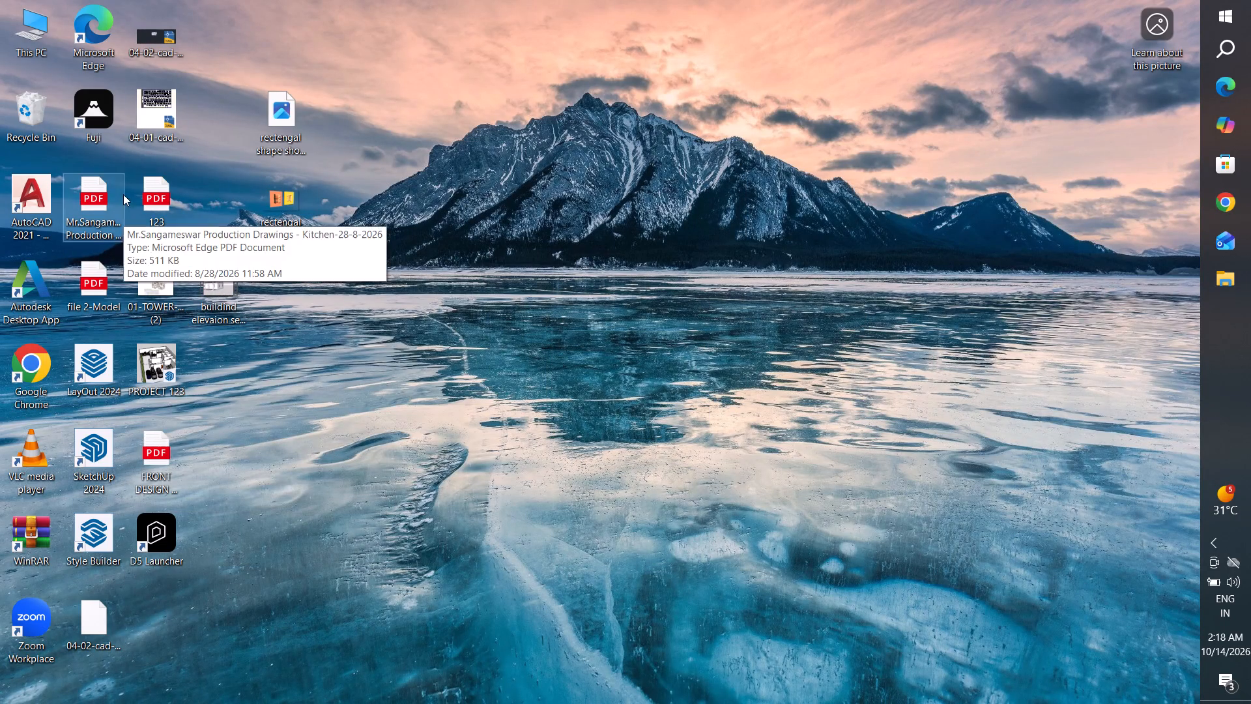
Launch the Fuji application from the desktop.
double_click(104, 106)
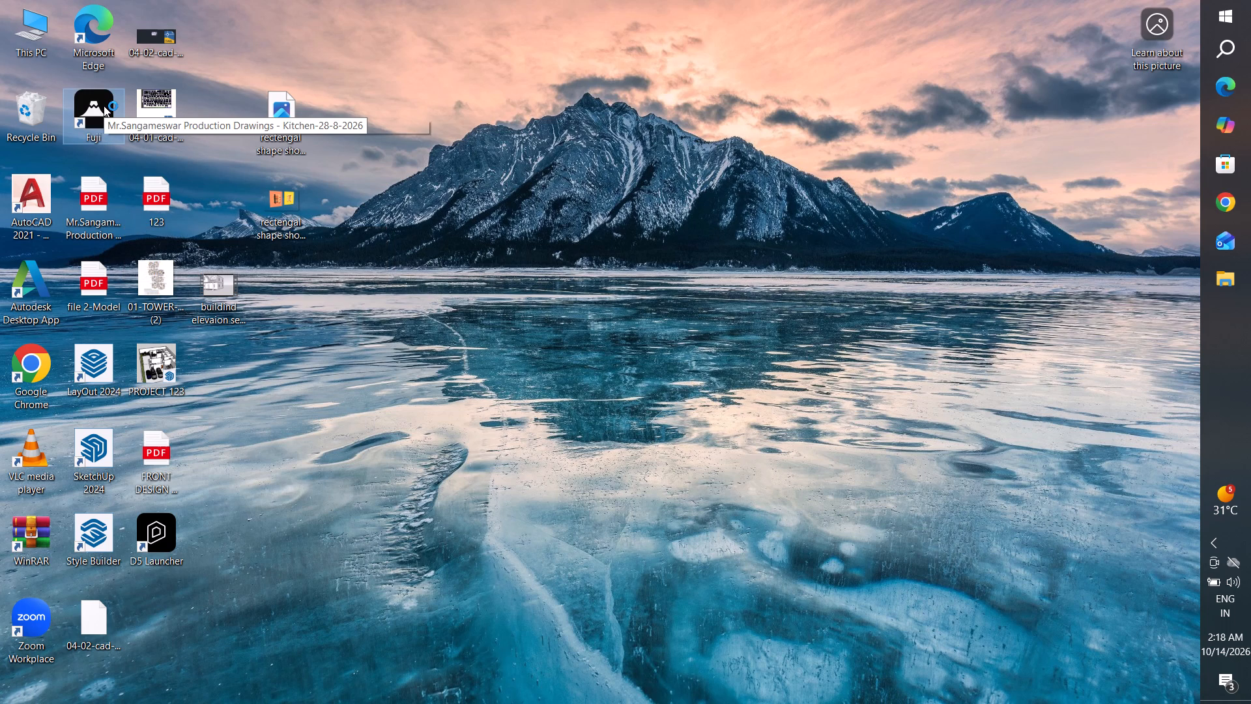
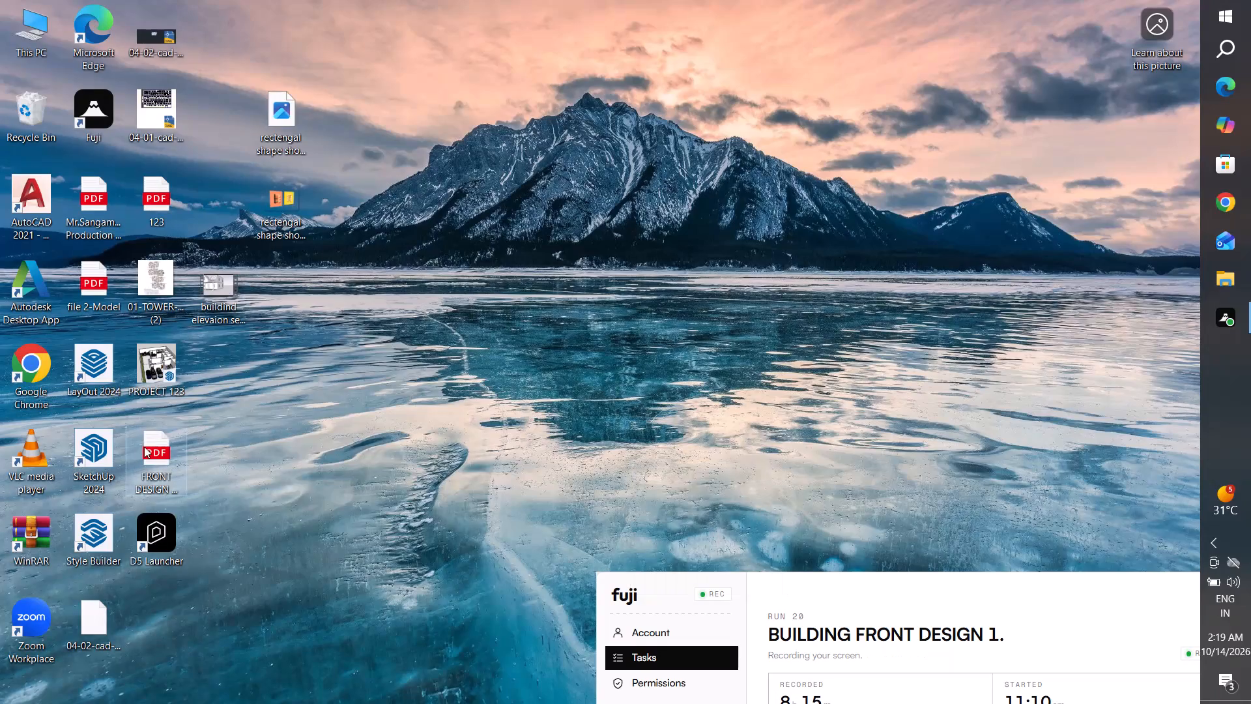
Launch SketchUp 2024 from the desktop and move its welcome window clear of the Fuji window.
triple_click(111, 442)
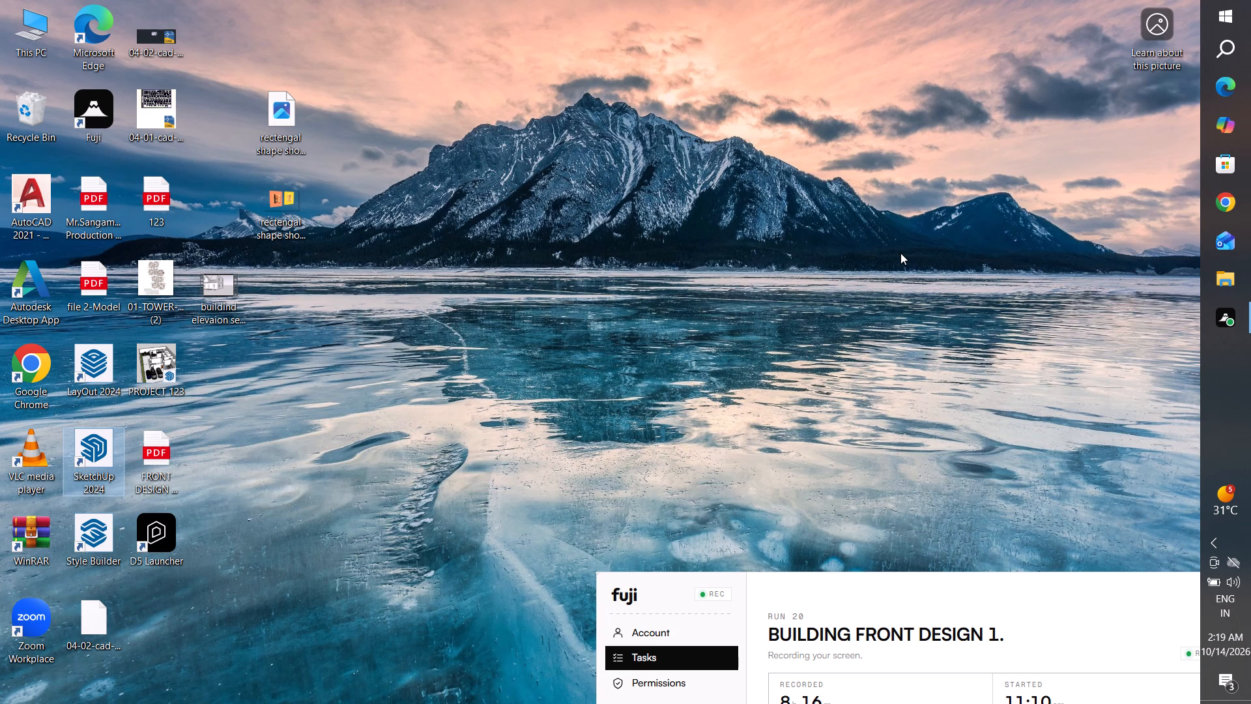
right_click(554, 291)
click(598, 340)
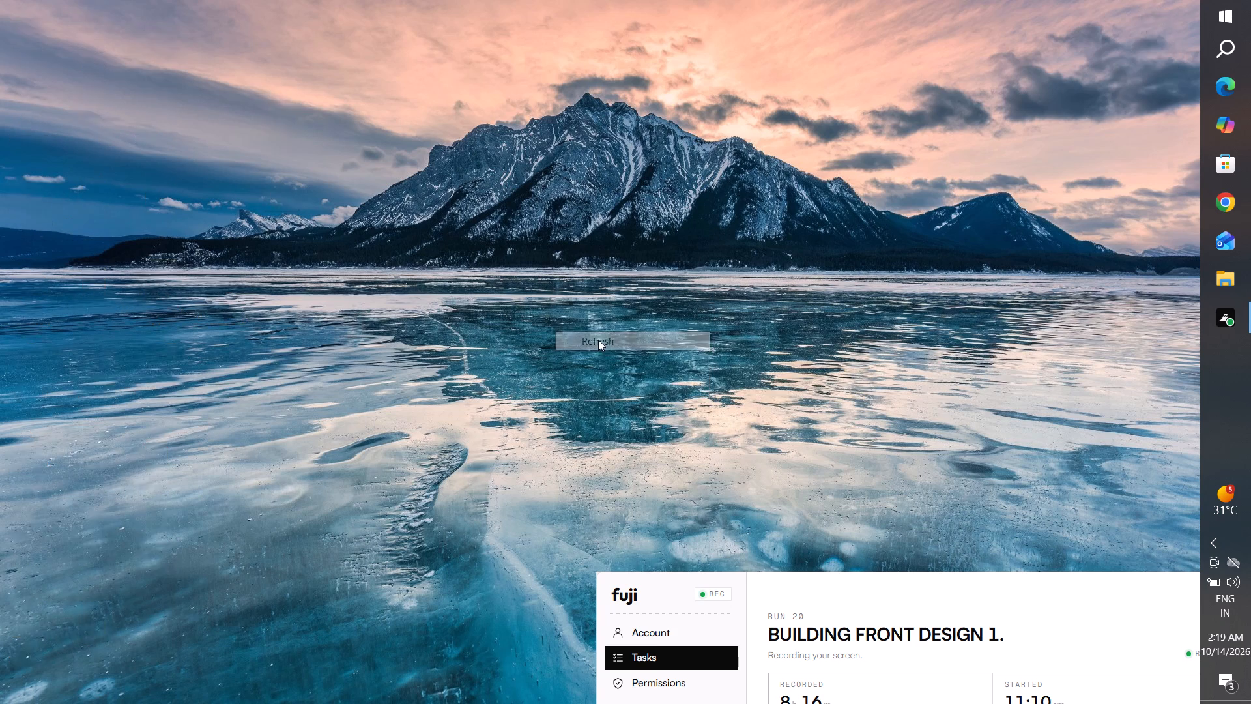
right_click(598, 340)
click(658, 392)
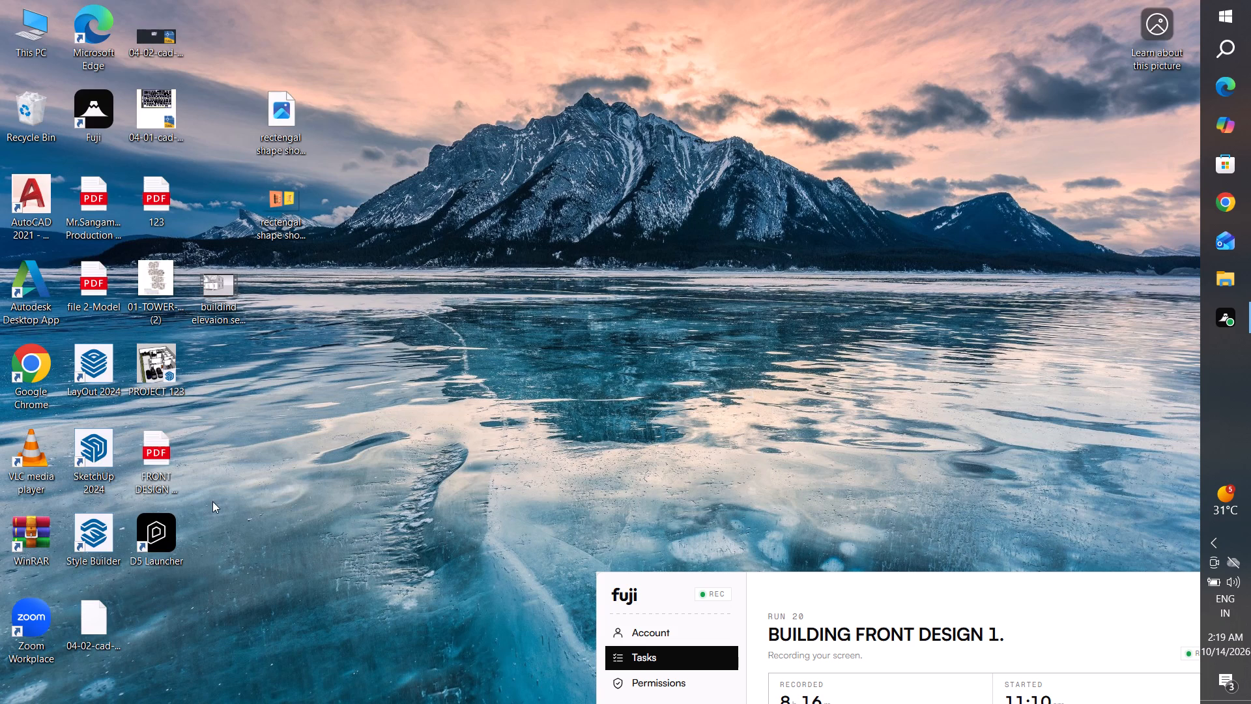
double_click(98, 448)
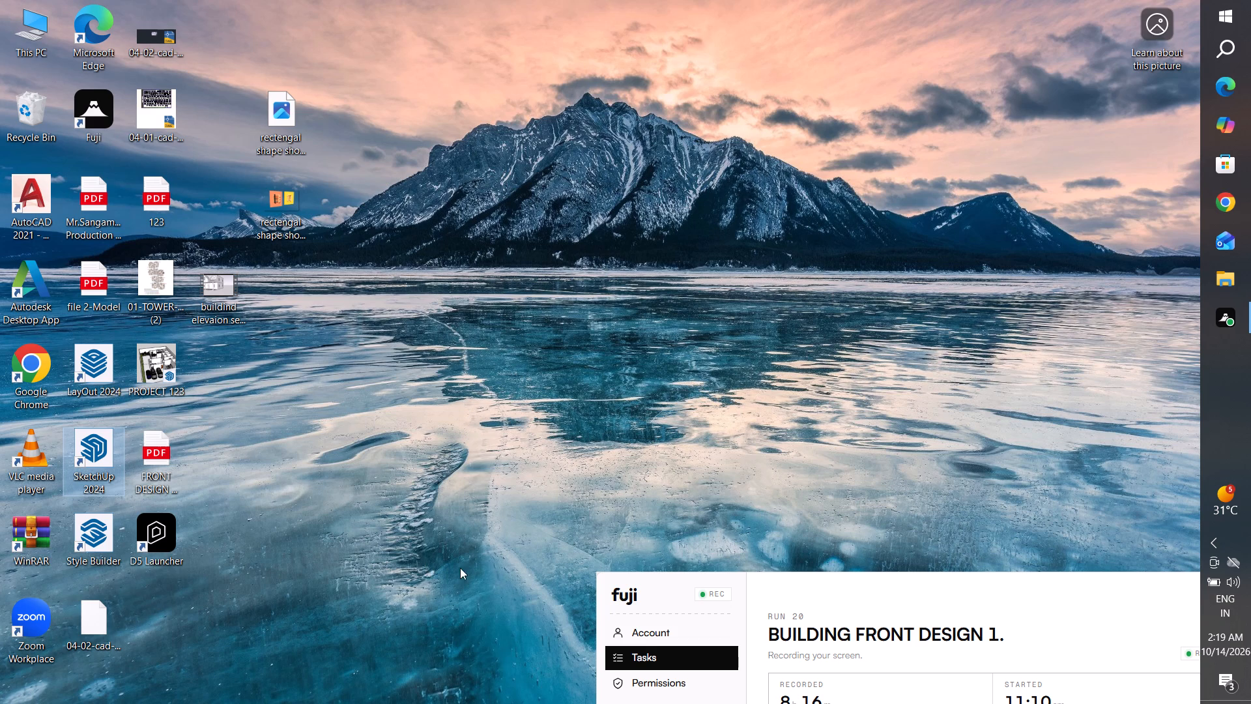
right_click(557, 340)
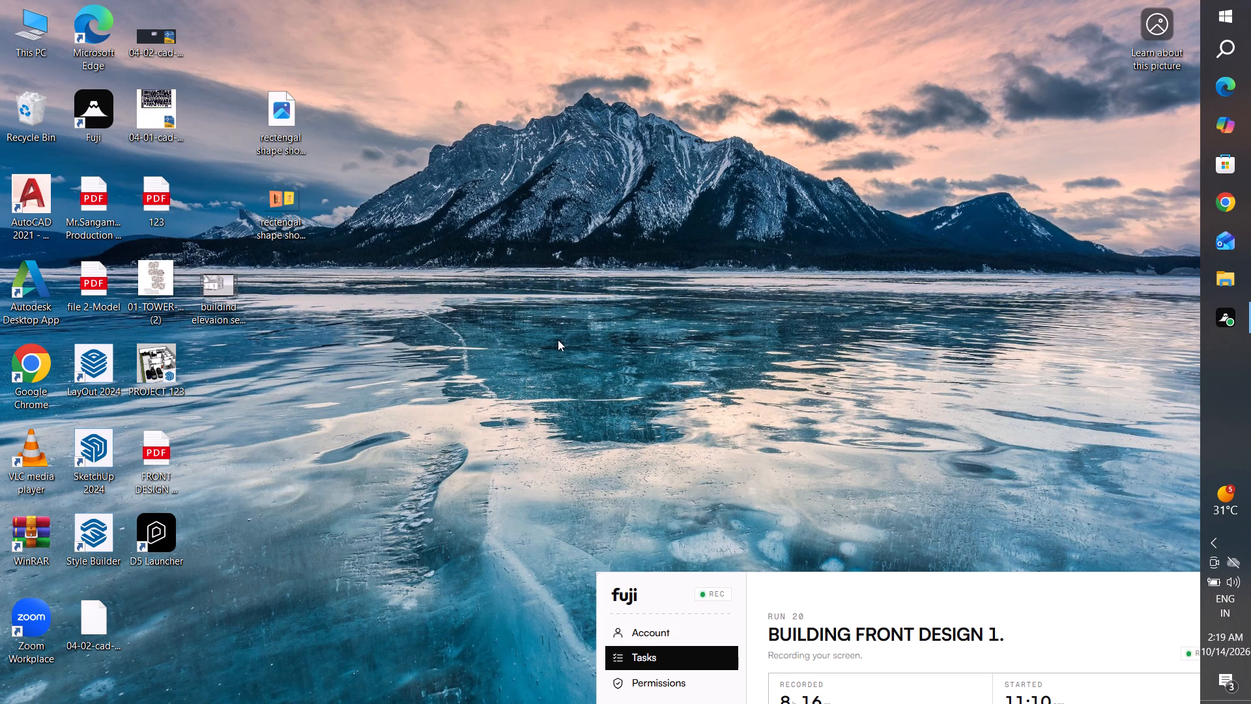
click(612, 390)
triple_click(104, 448)
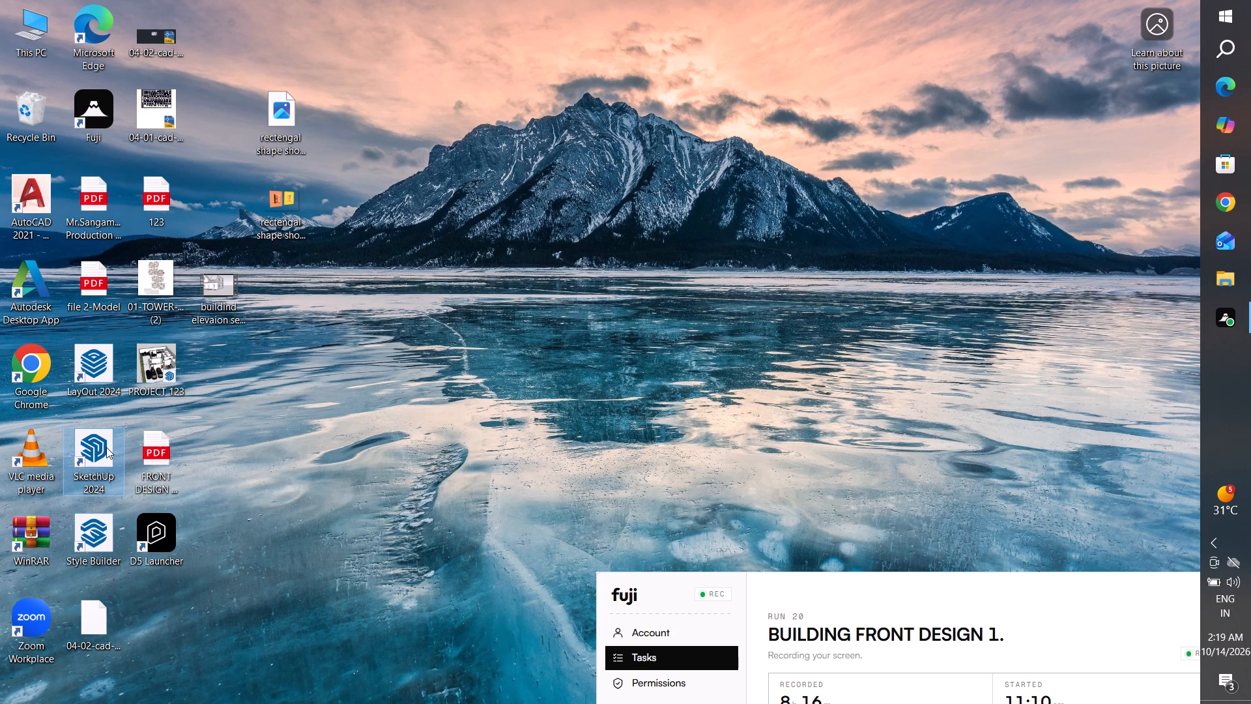
click(558, 332)
right_click(641, 302)
click(674, 349)
right_click(674, 349)
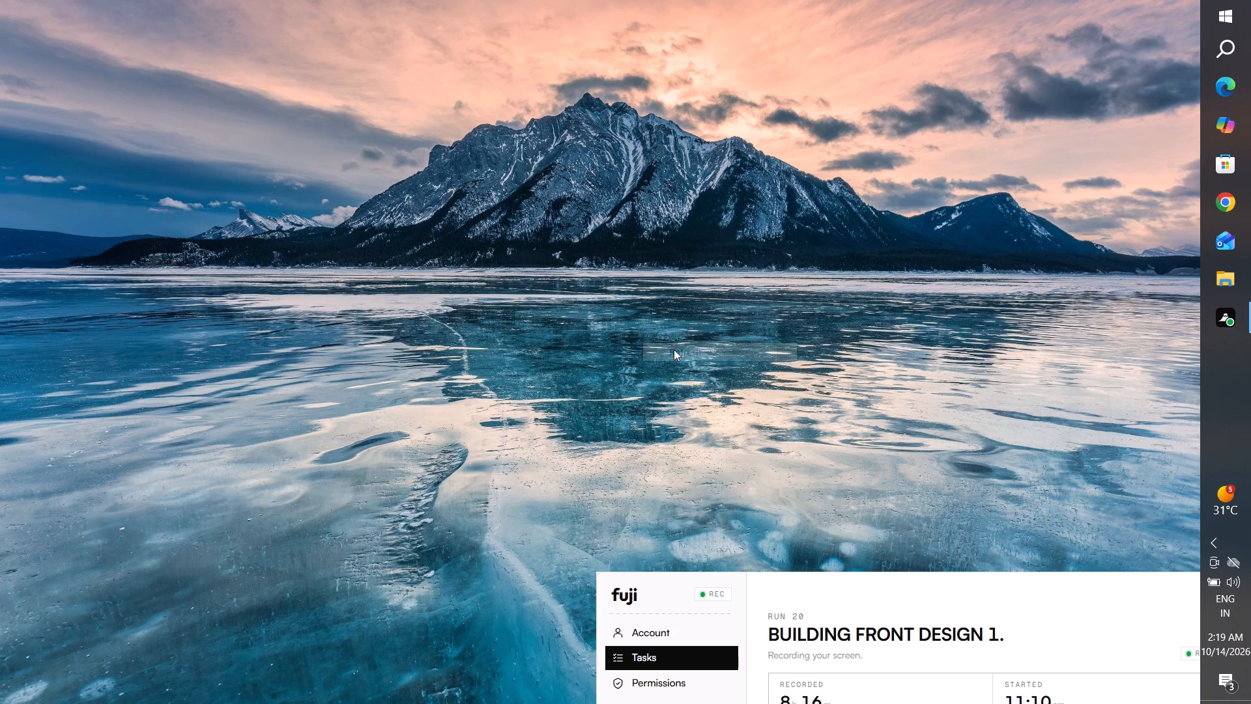
click(717, 404)
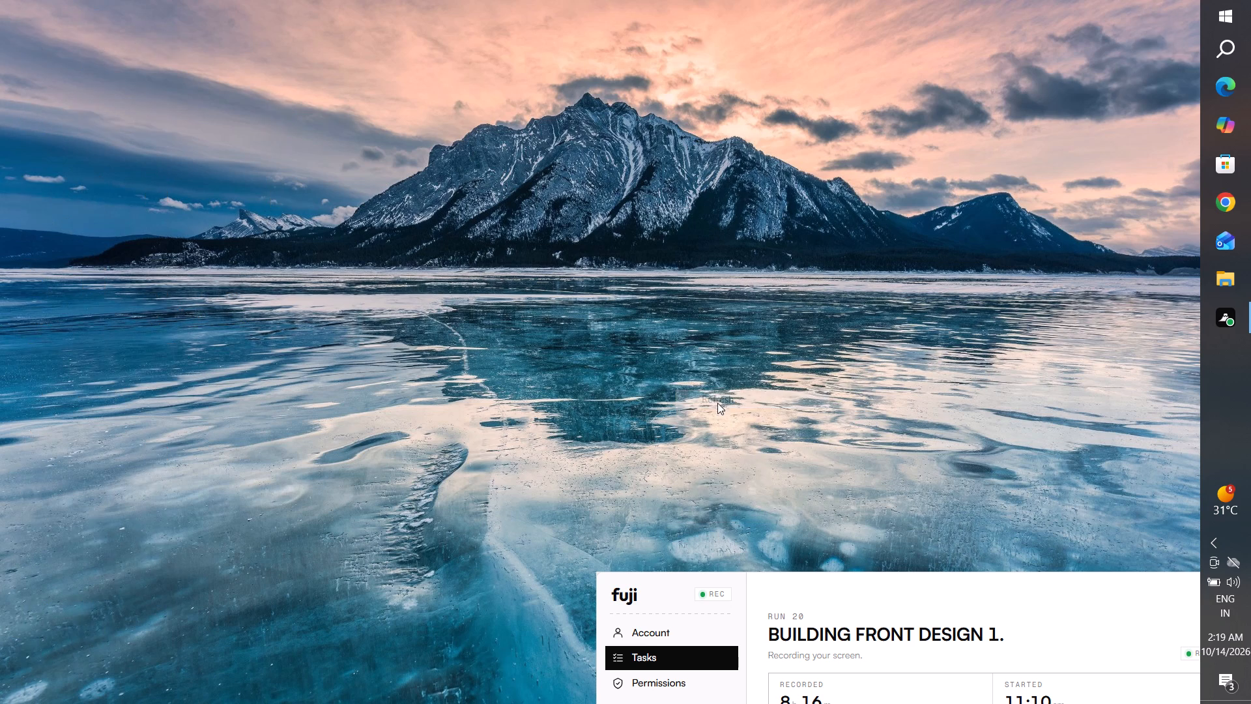
triple_click(111, 443)
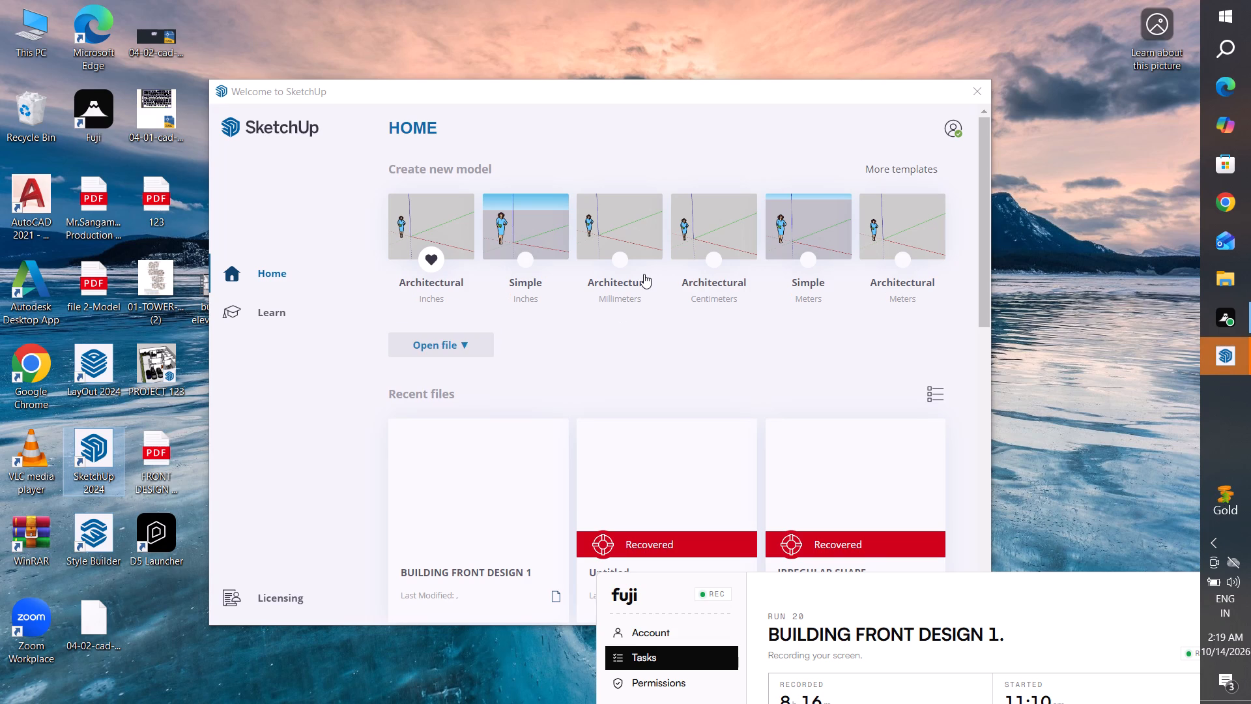
drag(646, 92, 681, 27)
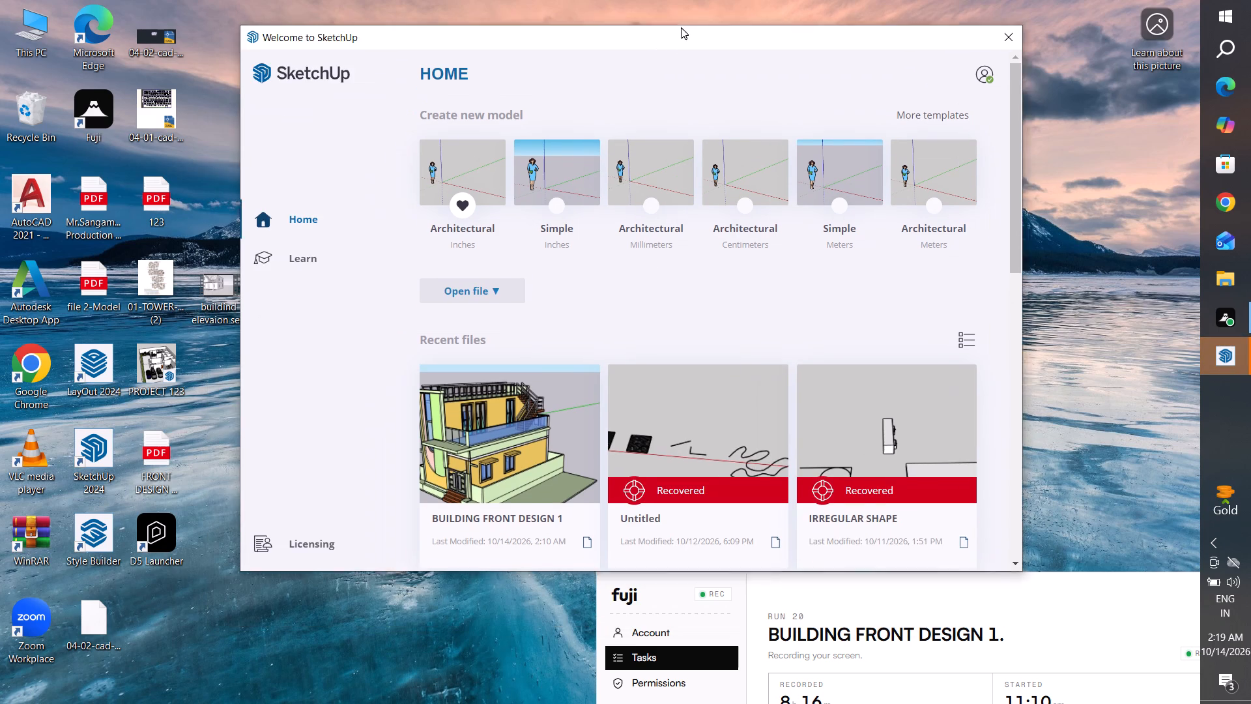
drag(681, 27, 687, 16)
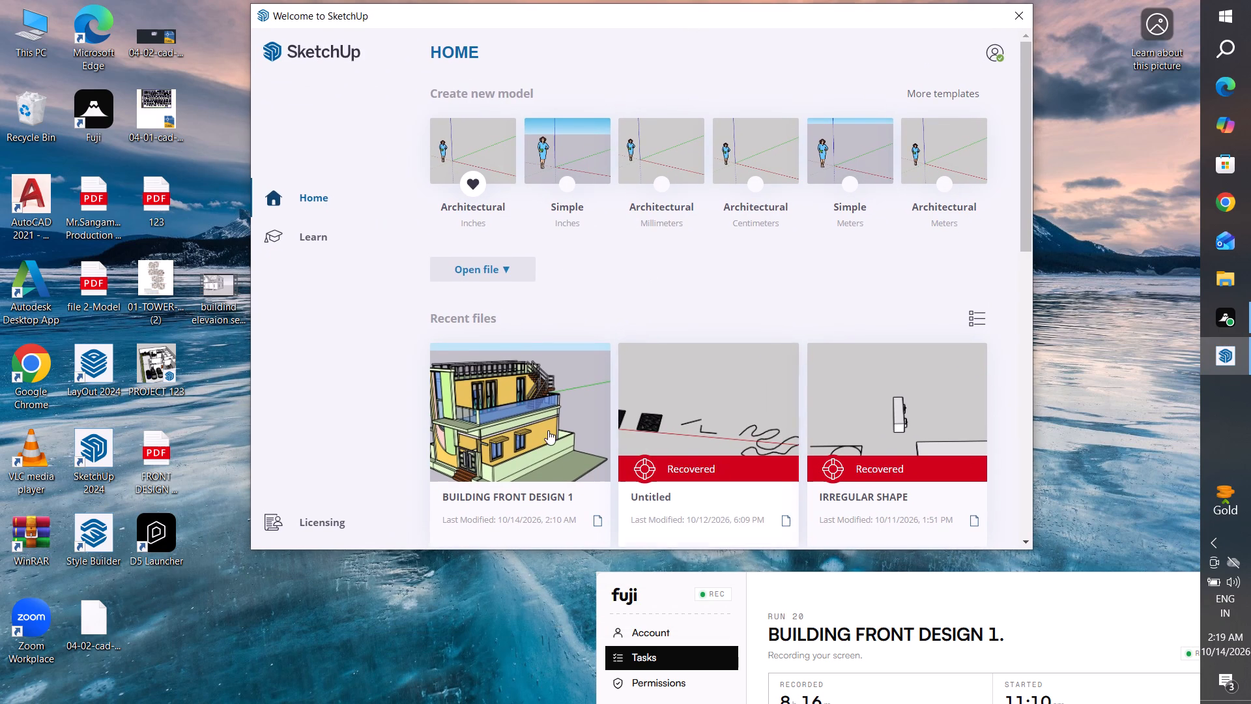
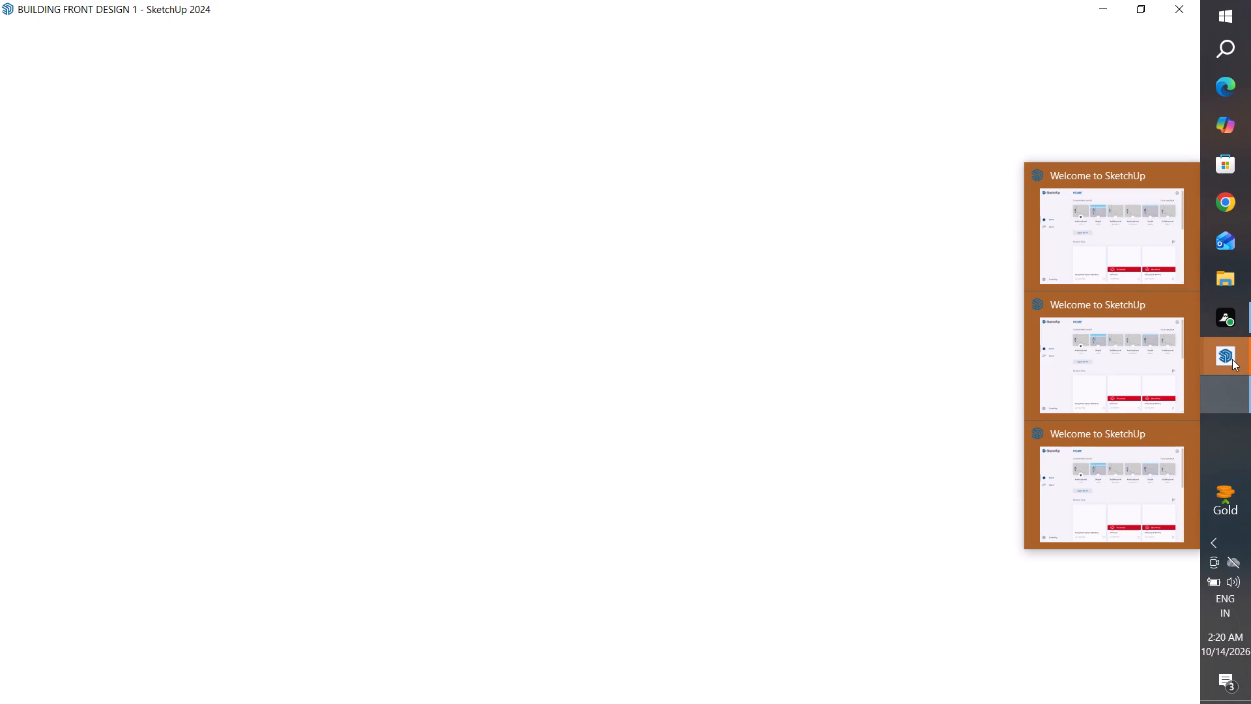
Close the unresponsive SketchUp window of BUILDING FRONT DESIGN 1 instead of waiting for it.
click(1147, 256)
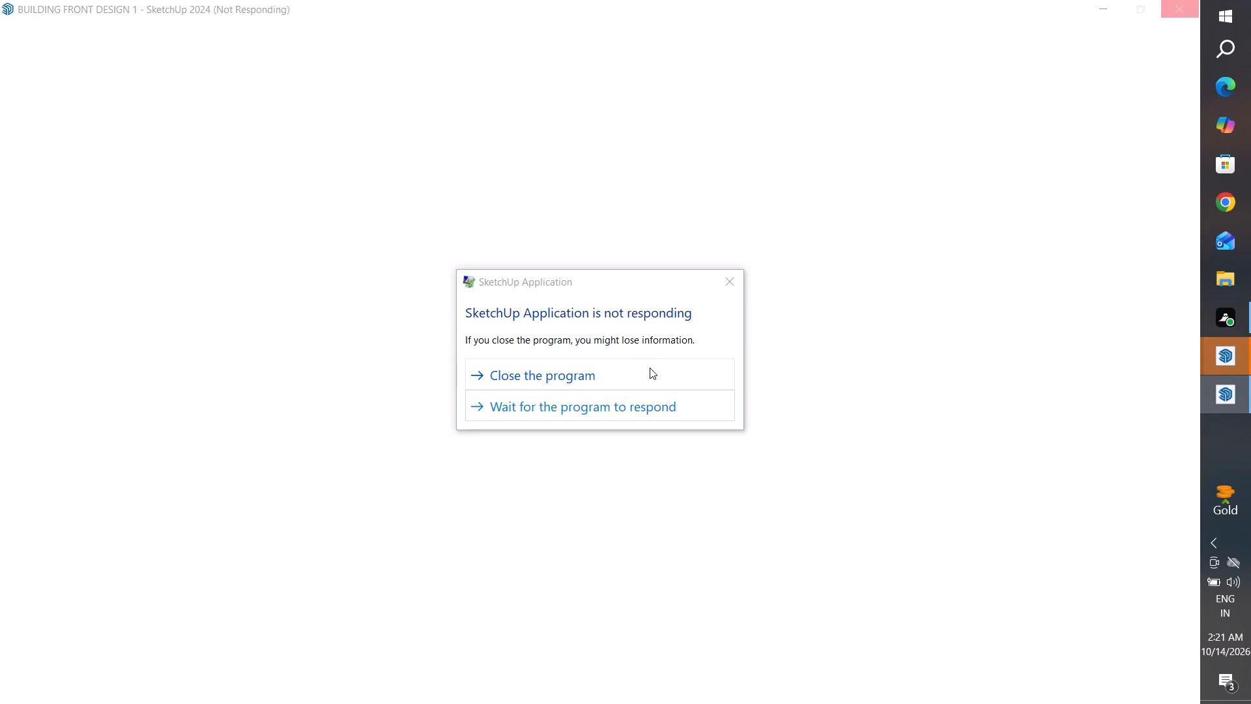
click(616, 379)
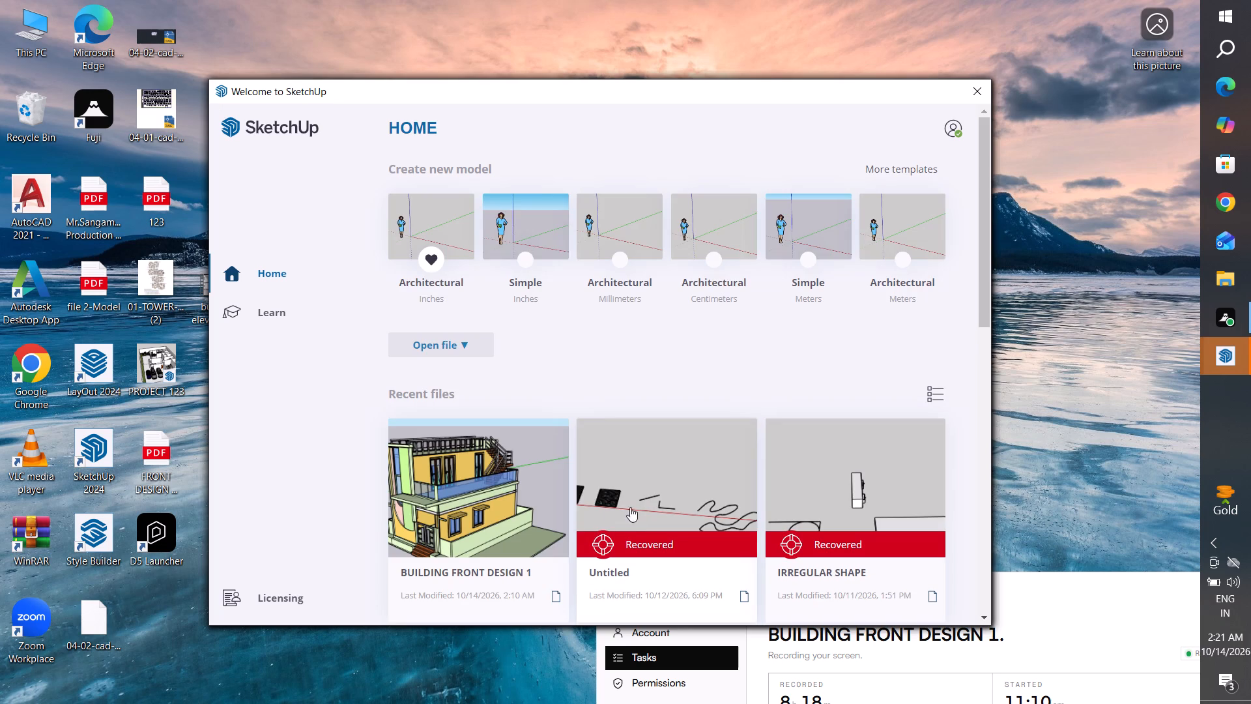
Open the recent file BUILDING FRONT DESIGN 1 from the SketchUp welcome window.
double_click(488, 501)
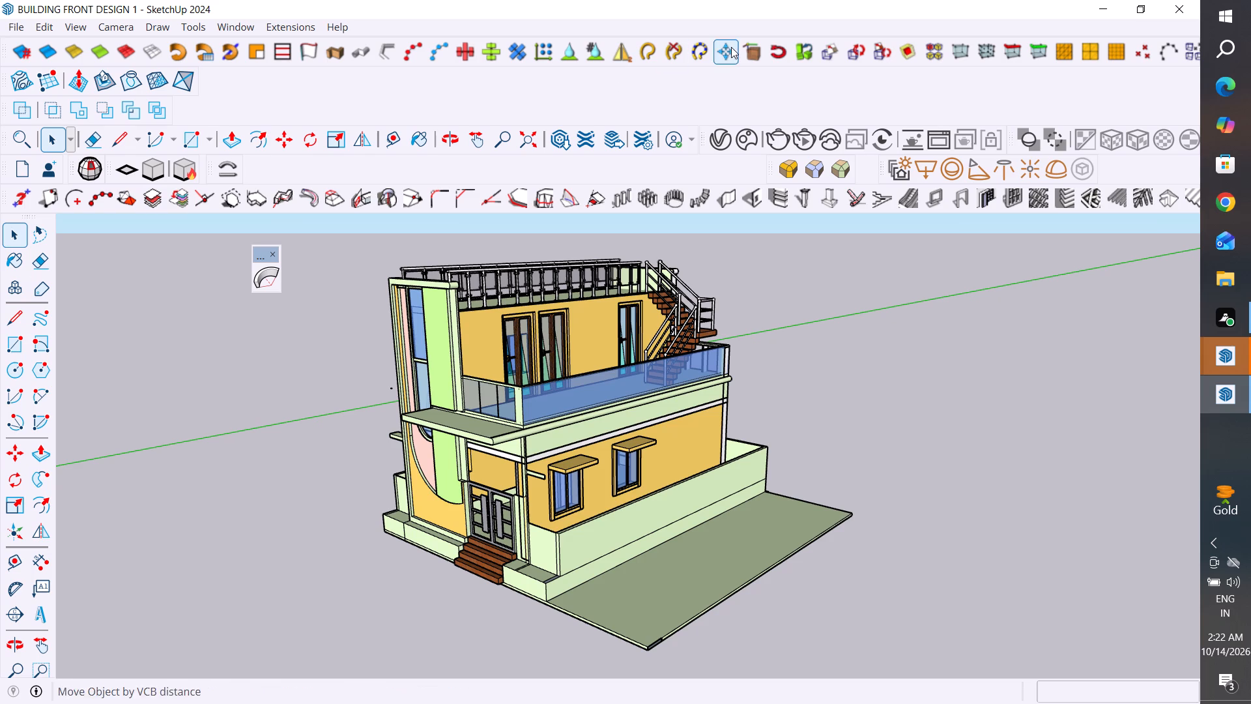
Hide the 1001bit pro, V-Ray Lights, V-Ray Utilities and V-Ray for SketchUp toolbars.
right_click(756, 29)
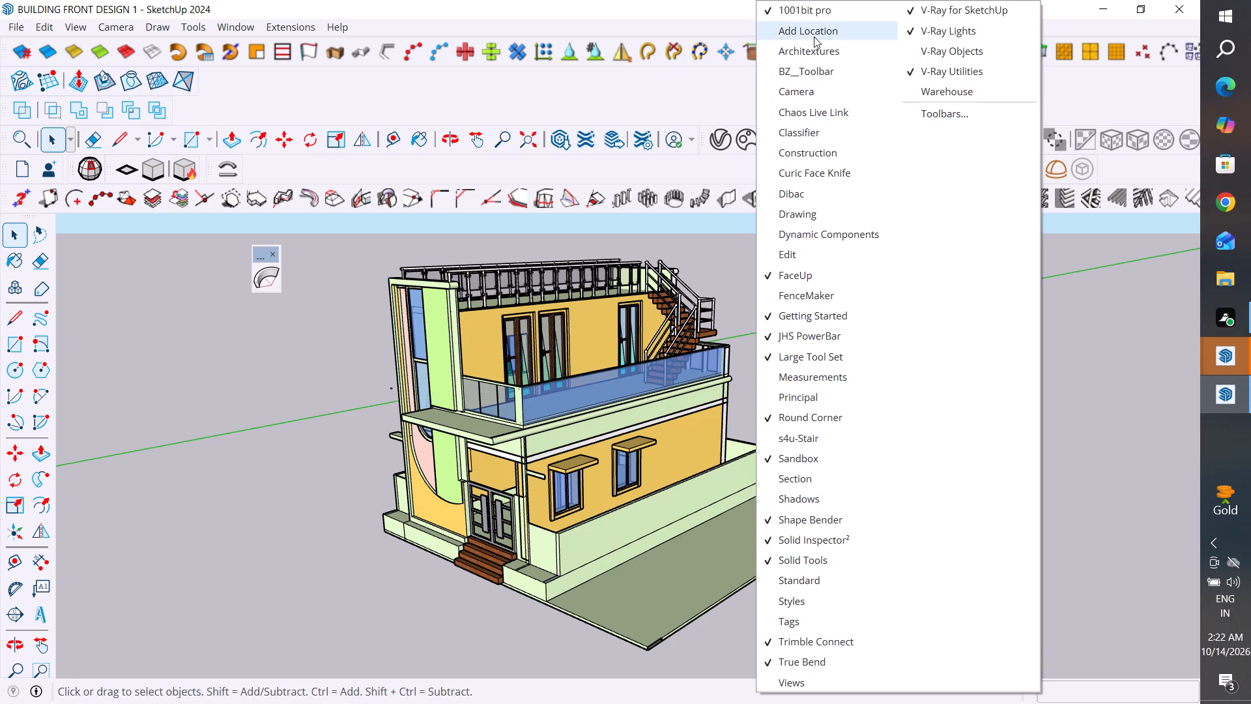
click(768, 9)
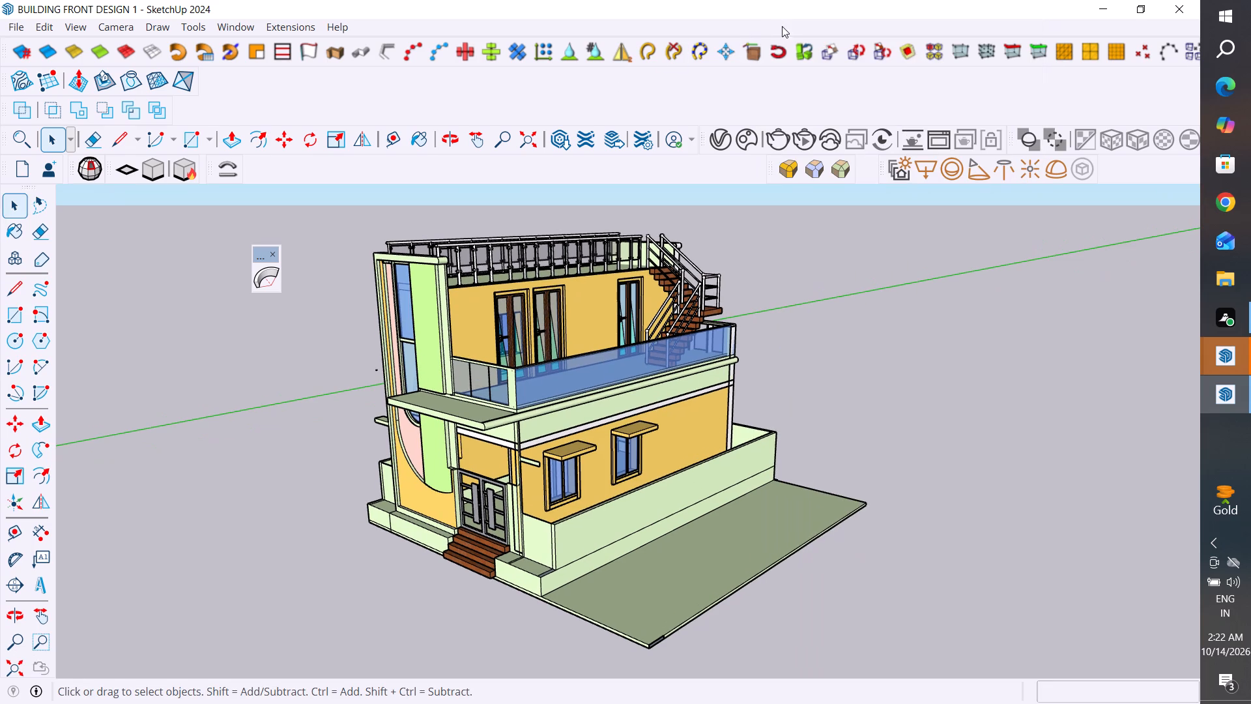
right_click(786, 14)
click(765, 28)
right_click(765, 28)
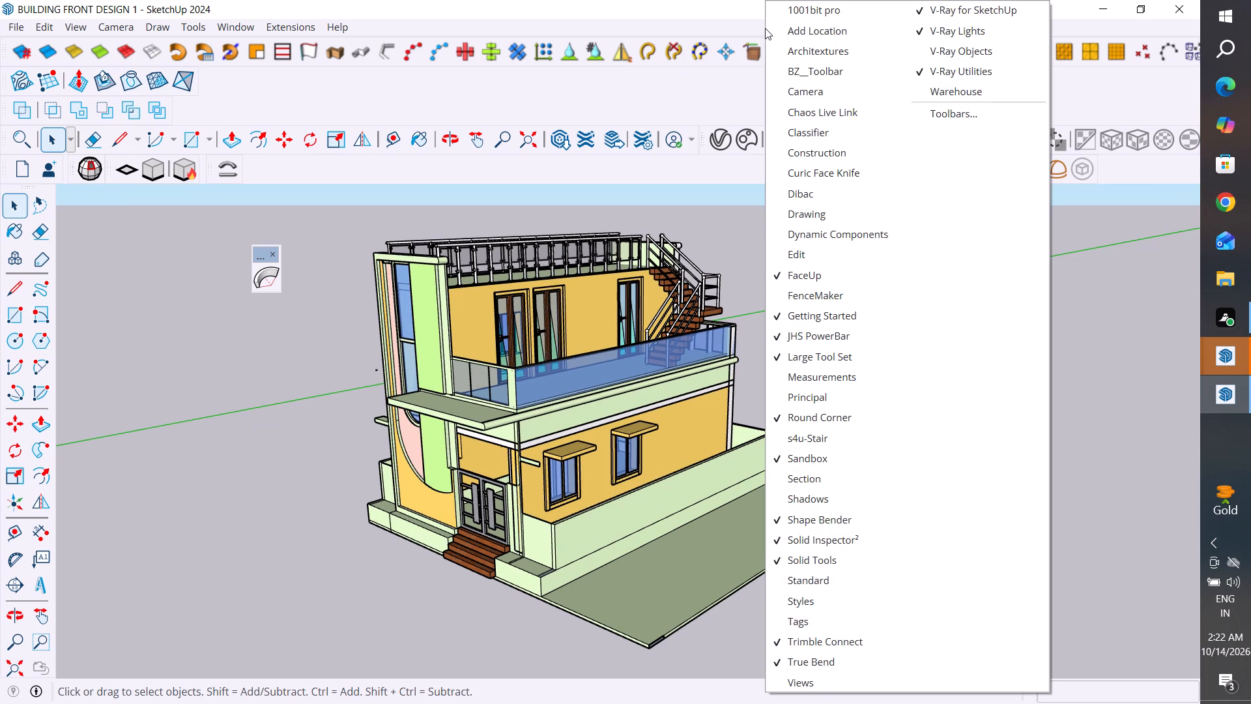
click(916, 30)
right_click(916, 30)
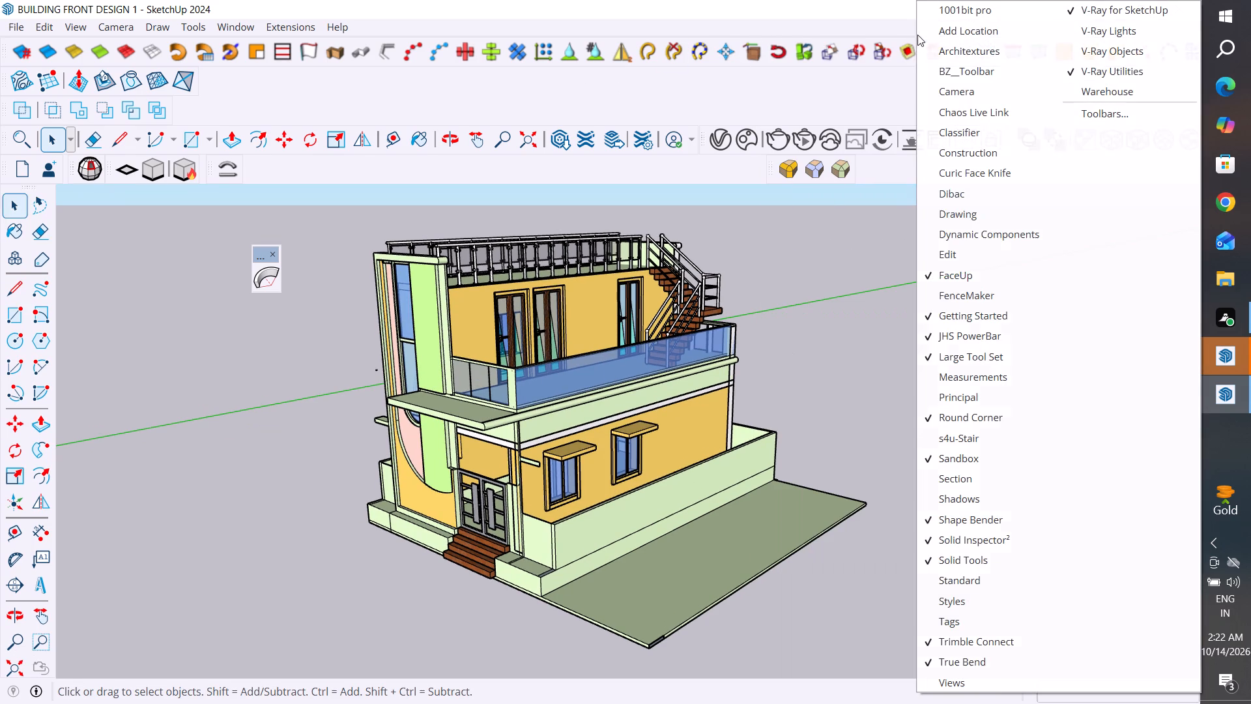
click(1067, 76)
right_click(1027, 27)
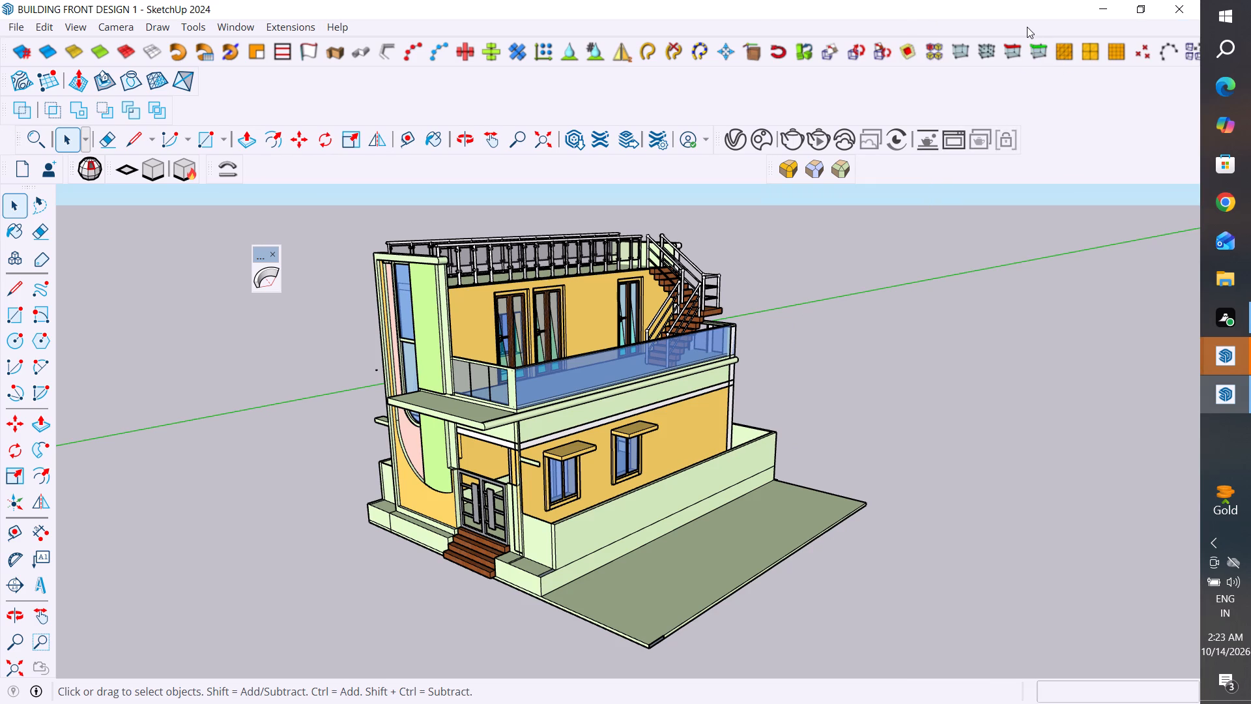
click(1116, 10)
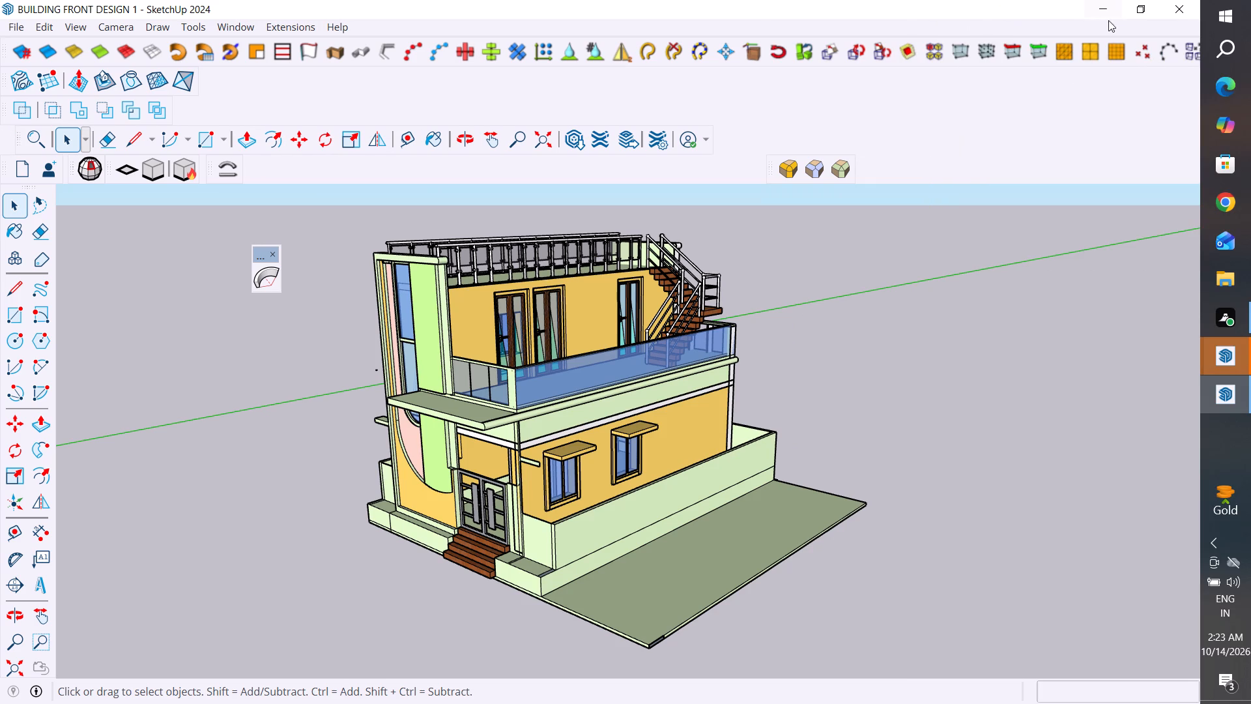
Hide the True Bend, Trimble Connect, Solid Tools, Solid Inspector² and Shape Bender toolbars.
right_click(1009, 16)
click(993, 33)
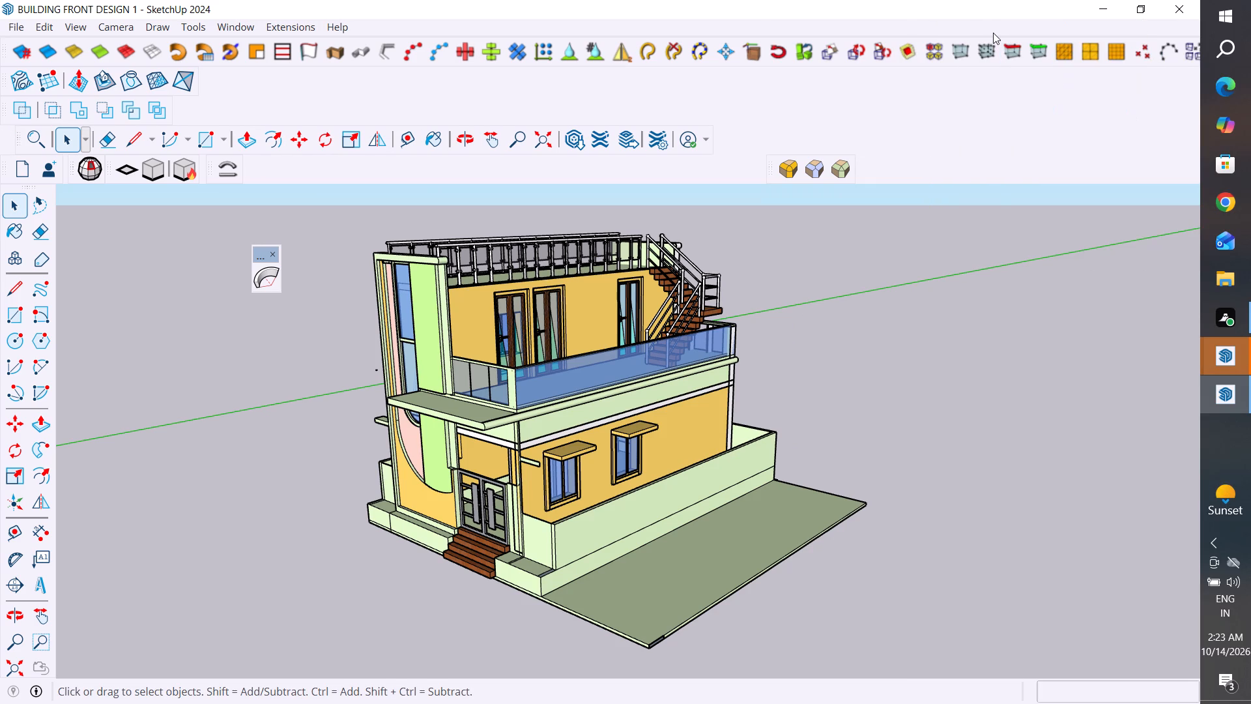
right_click(993, 33)
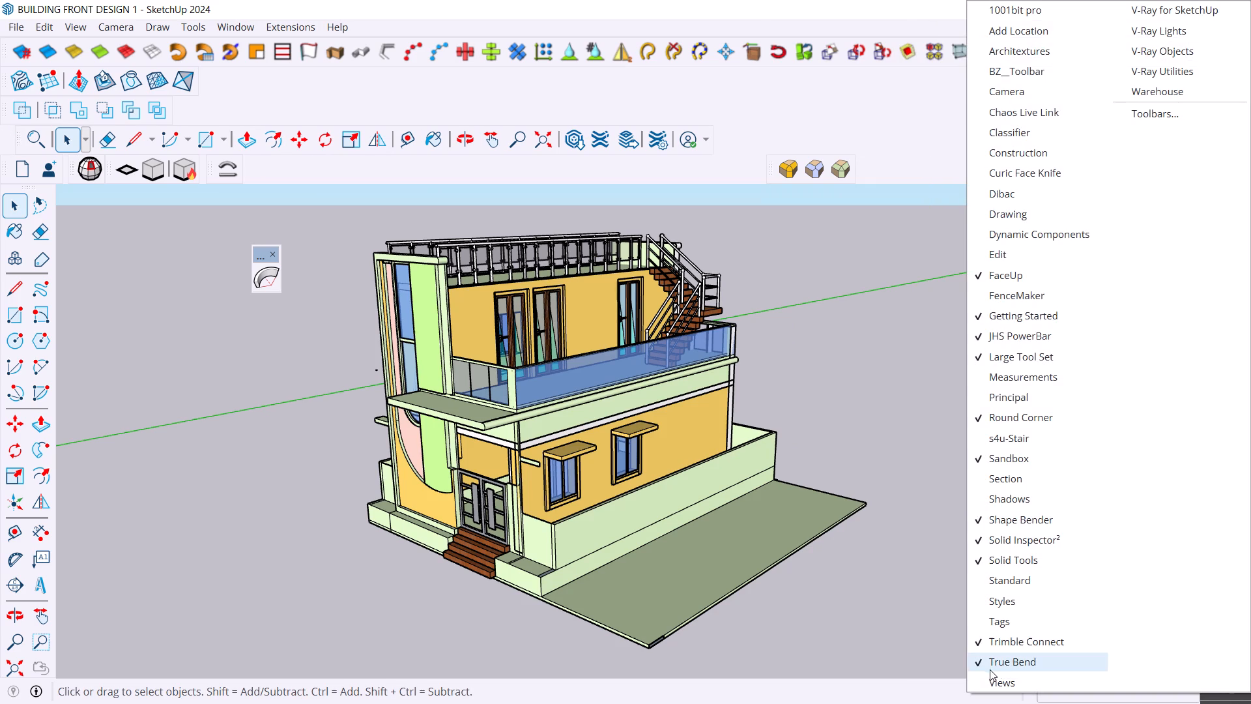
click(980, 662)
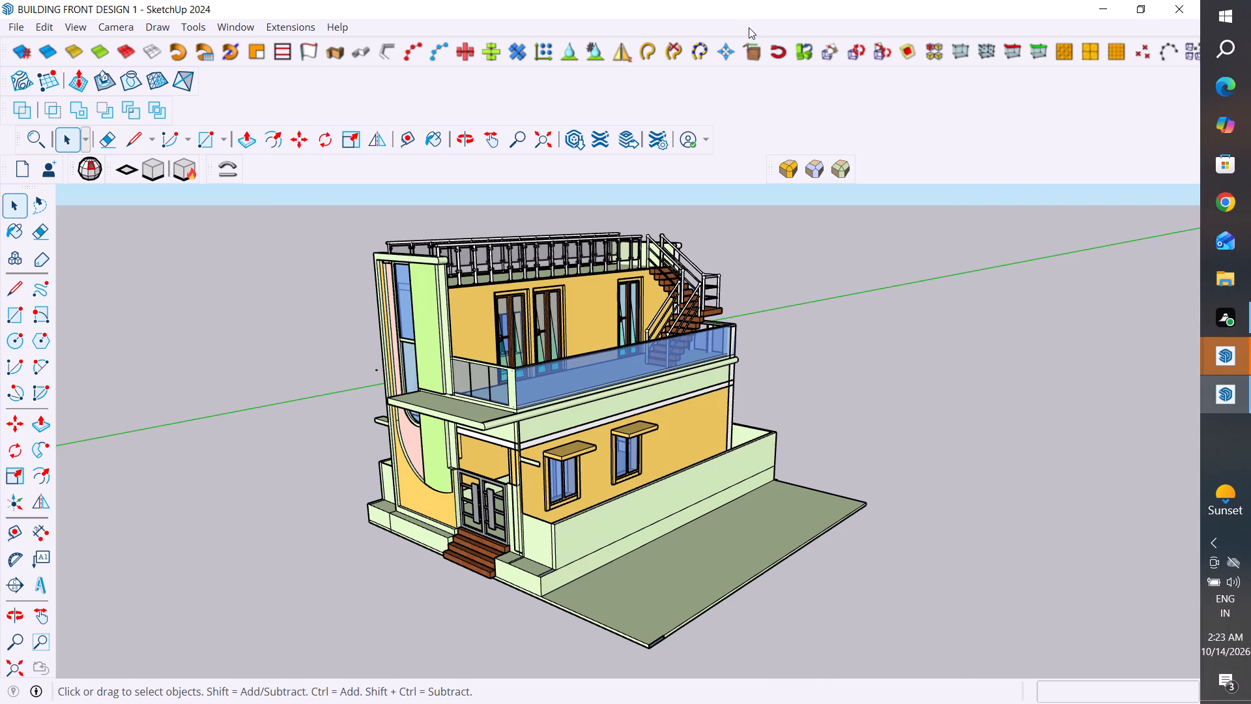
right_click(749, 27)
click(755, 640)
right_click(834, 23)
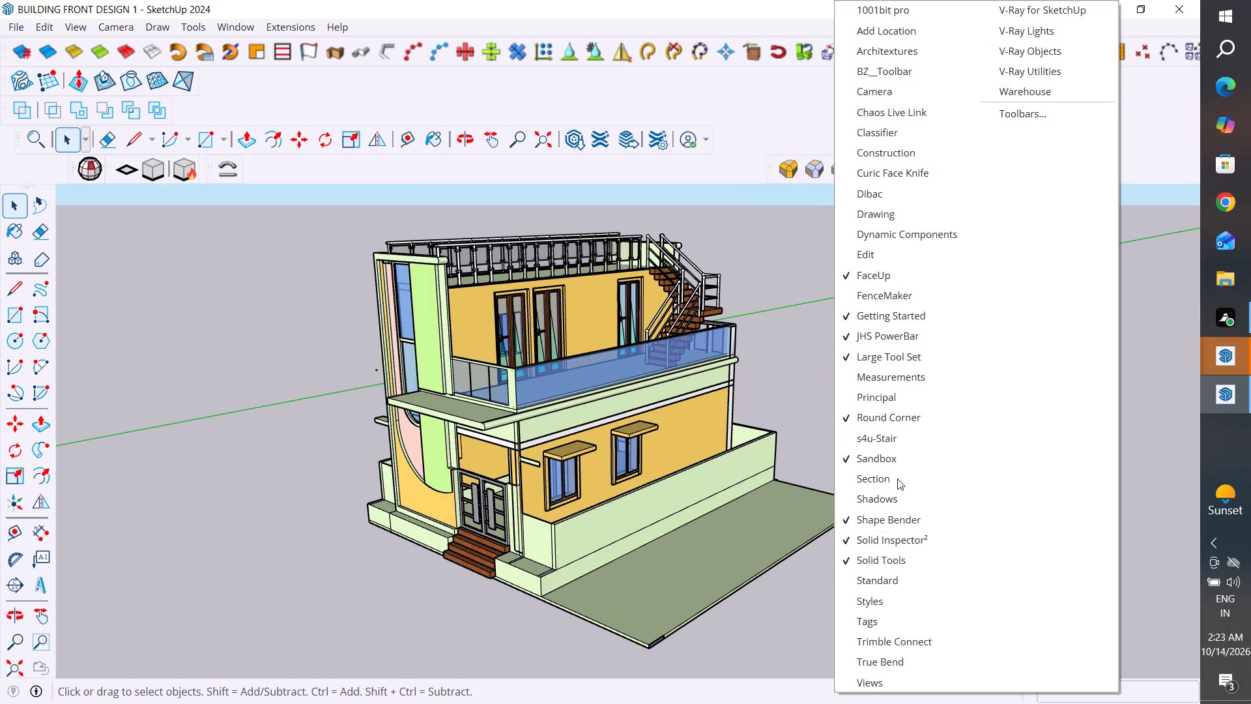
click(843, 561)
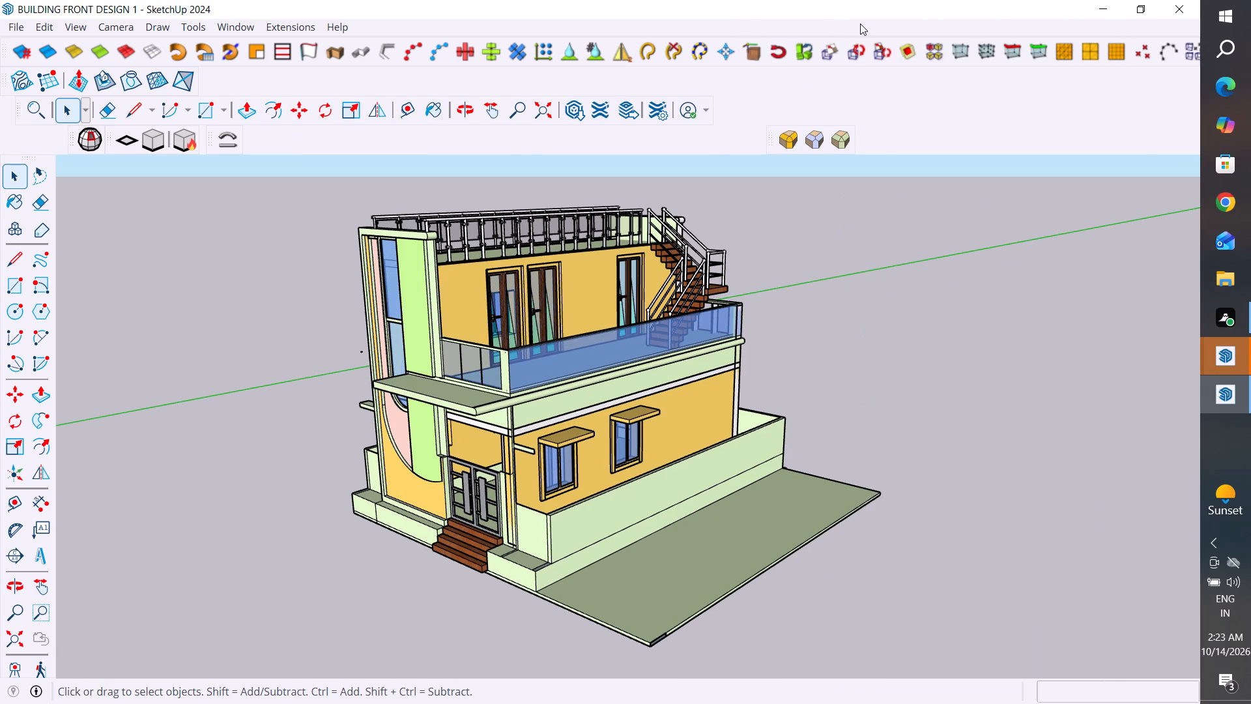
right_click(860, 23)
click(867, 539)
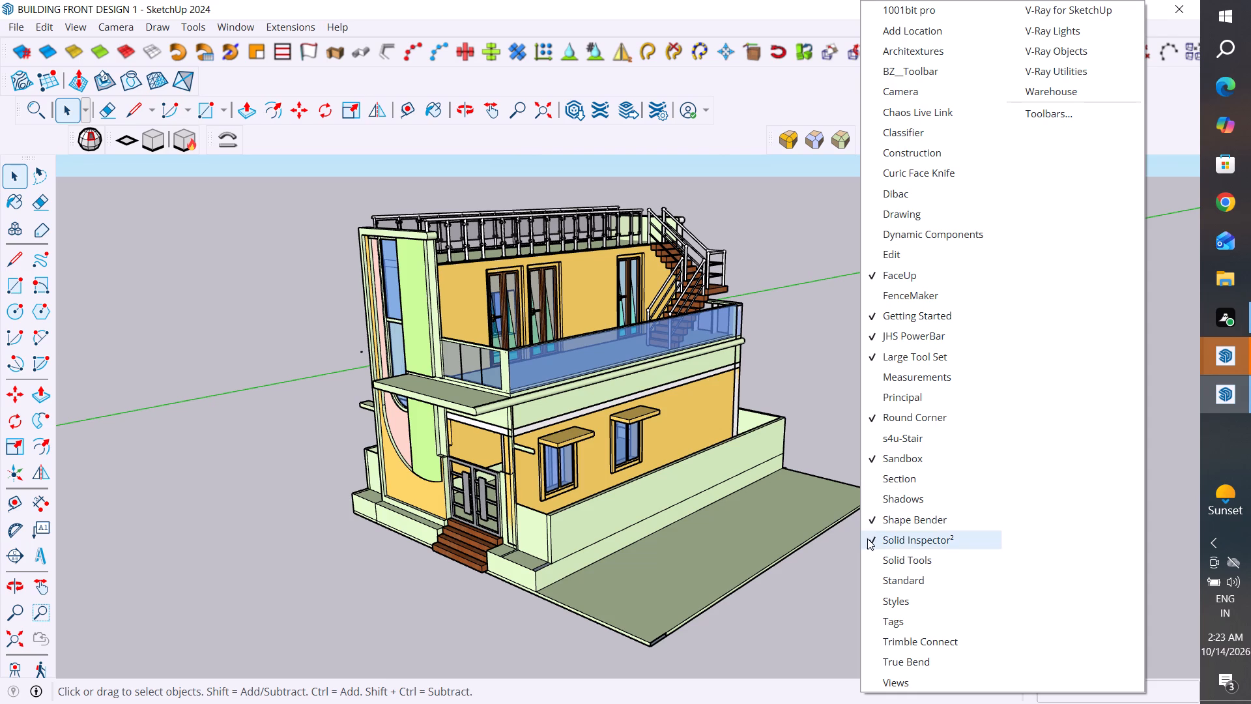
right_click(897, 27)
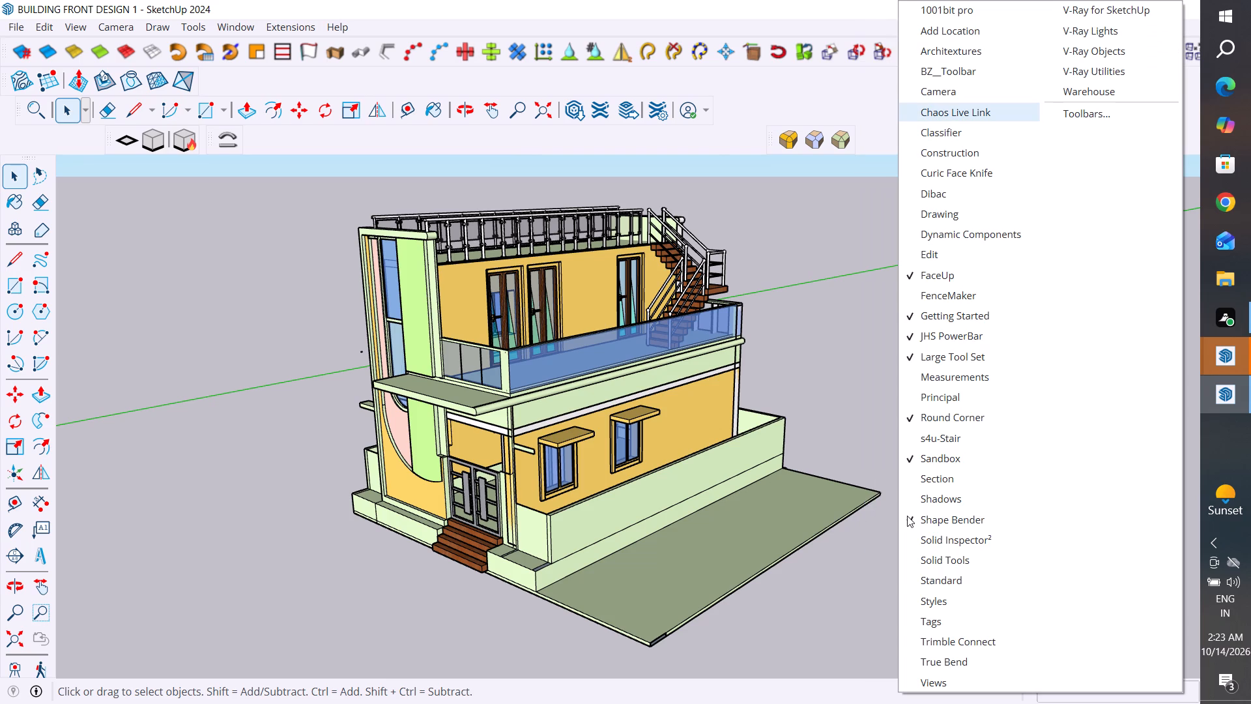
click(907, 516)
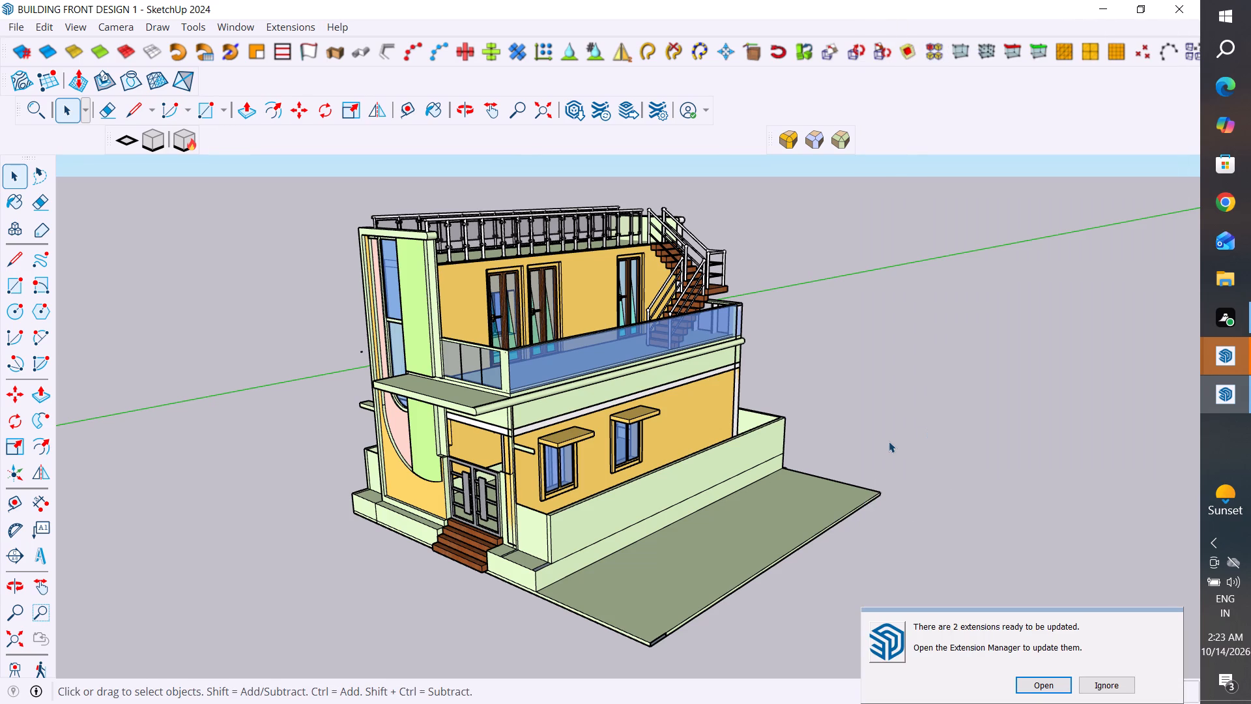
Hide the Sandbox, Round Corner, Large Tool Set, JHS PowerBar, Getting Started and FaceUp toolbars.
right_click(861, 30)
click(870, 459)
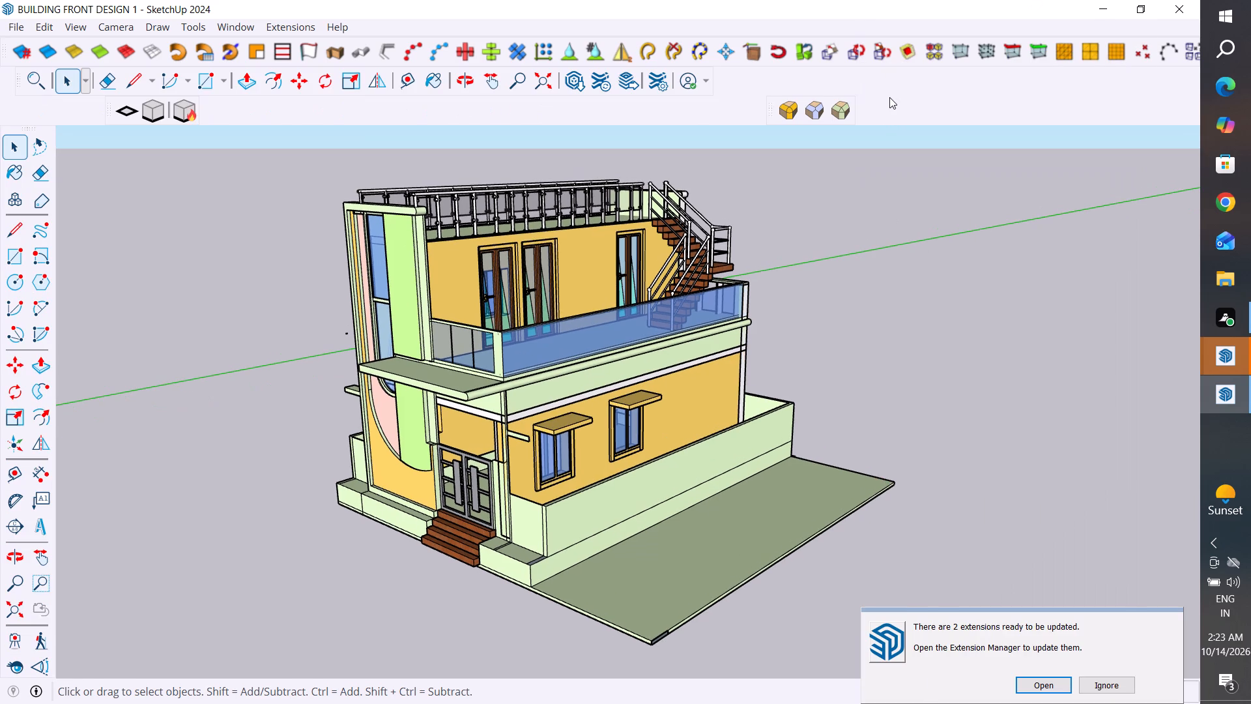
right_click(894, 29)
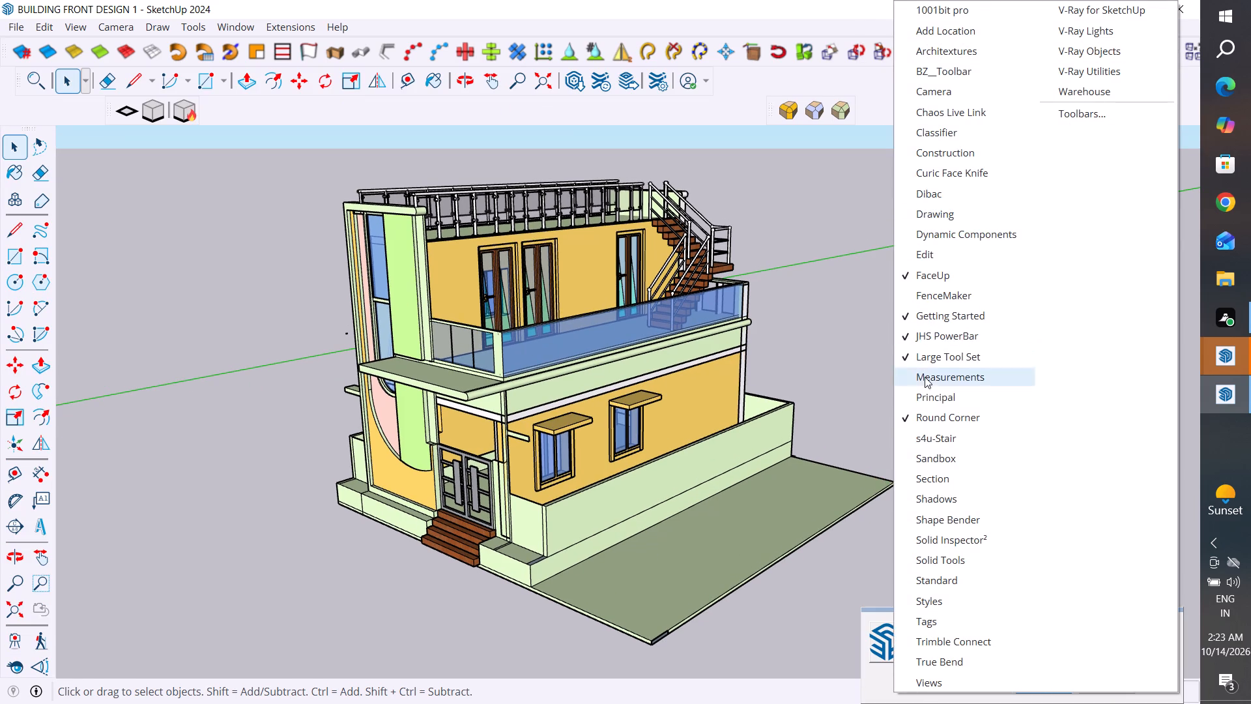
click(912, 420)
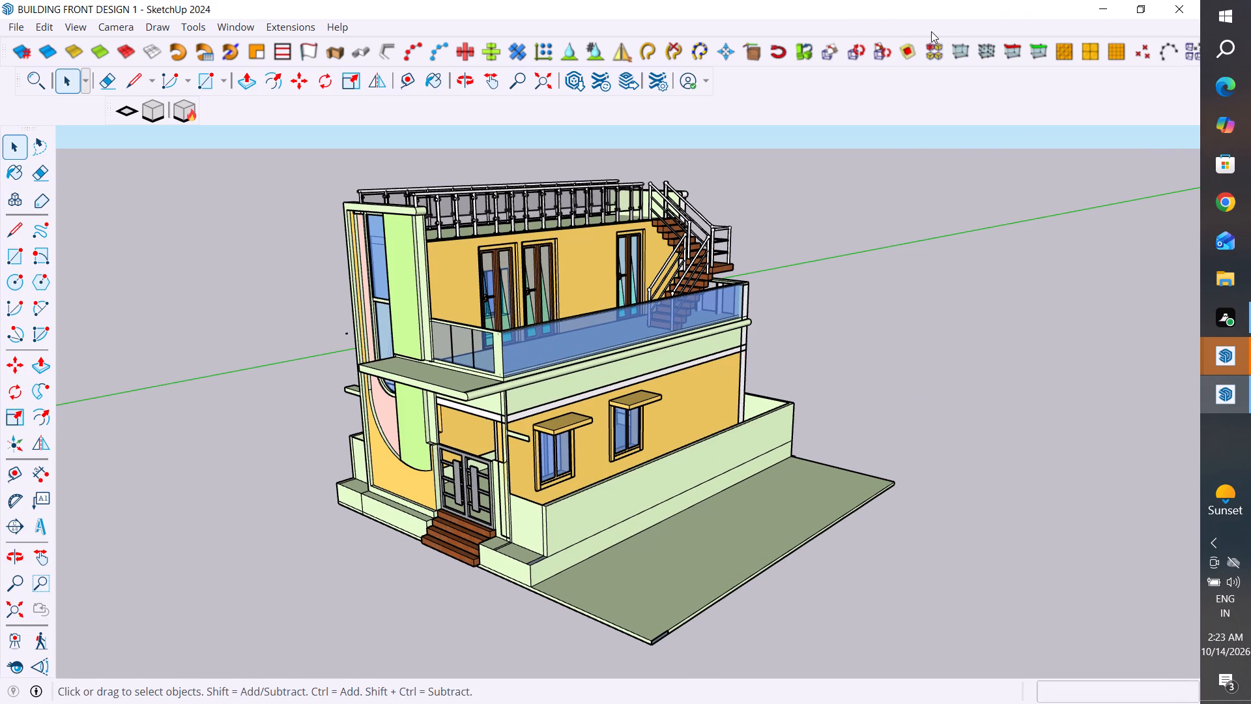
right_click(931, 31)
click(946, 355)
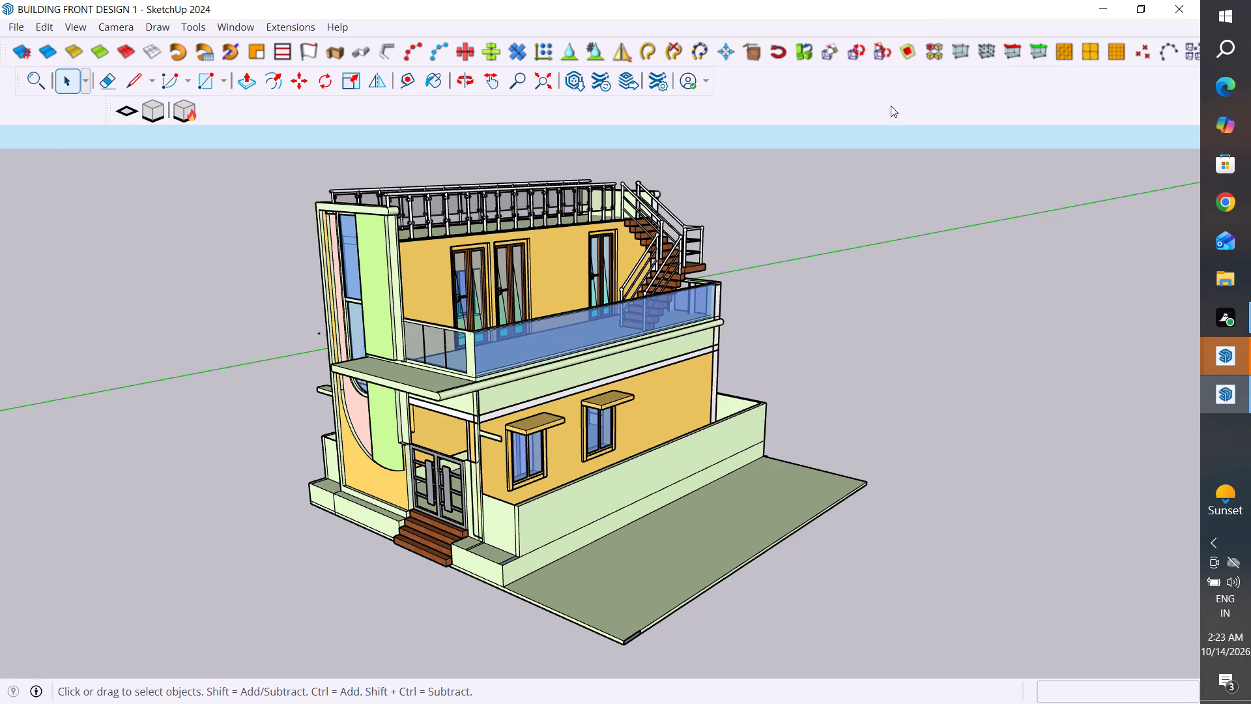
right_click(871, 33)
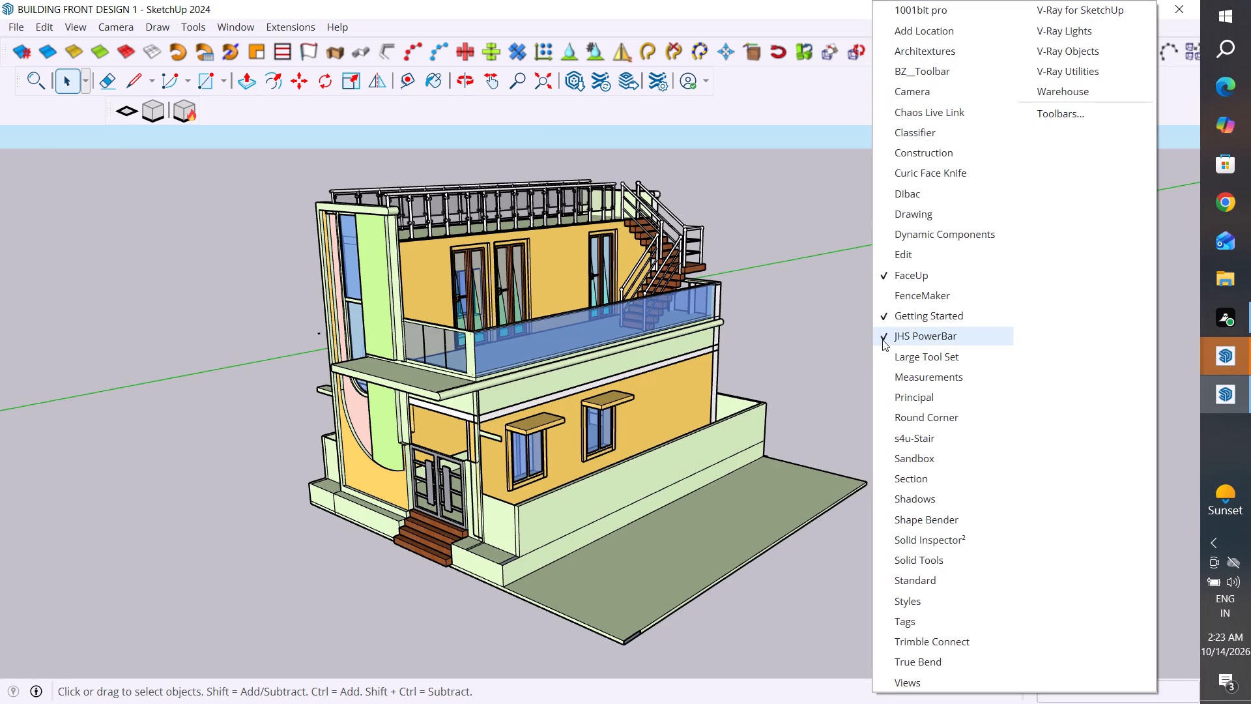
click(882, 340)
right_click(895, 29)
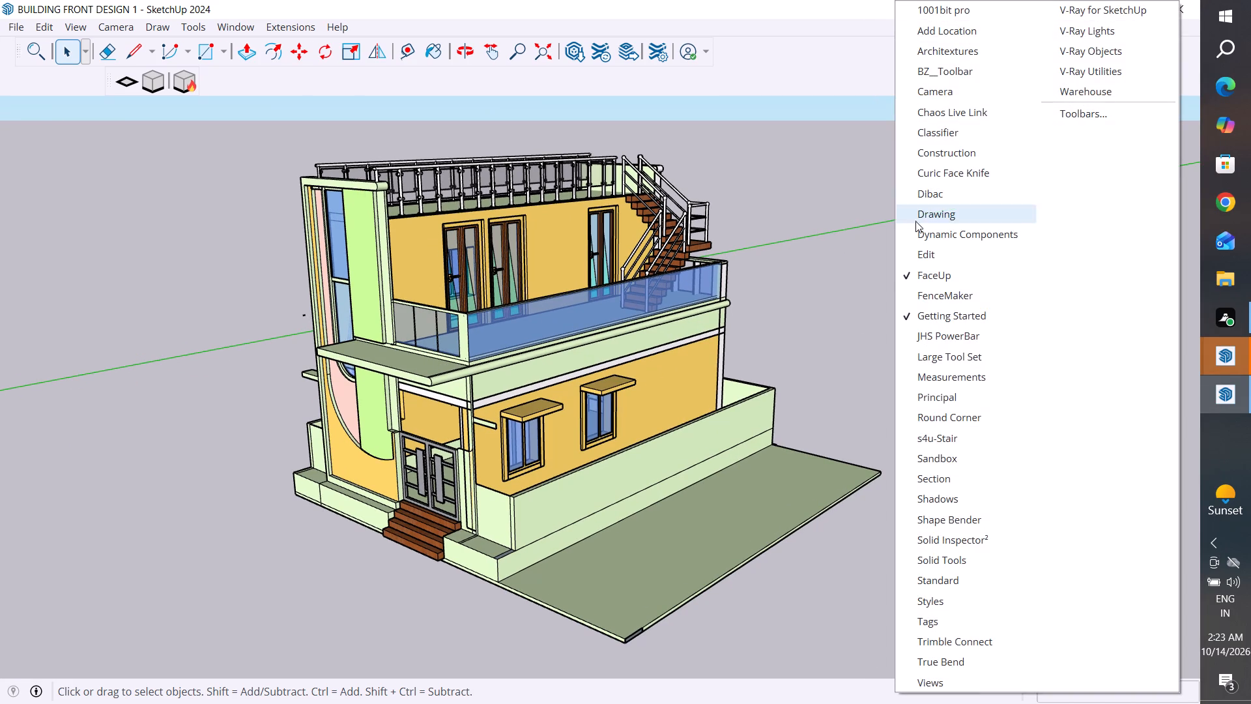
click(904, 316)
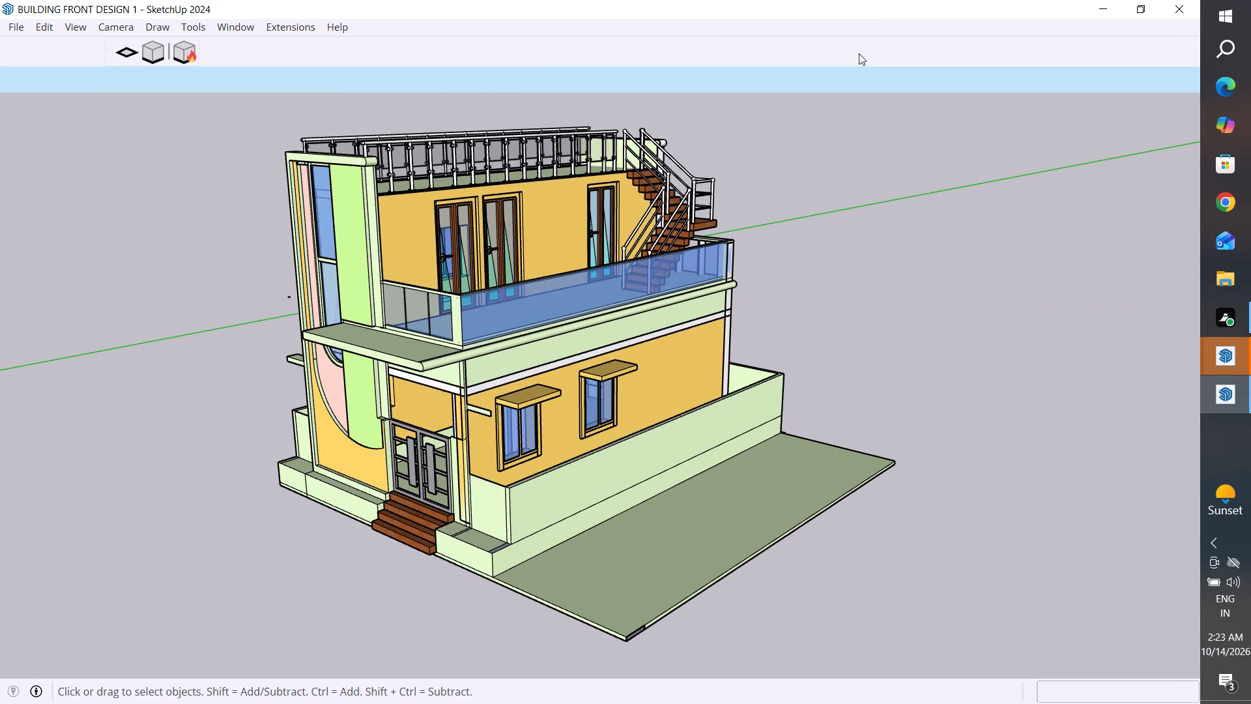
click(859, 49)
right_click(859, 49)
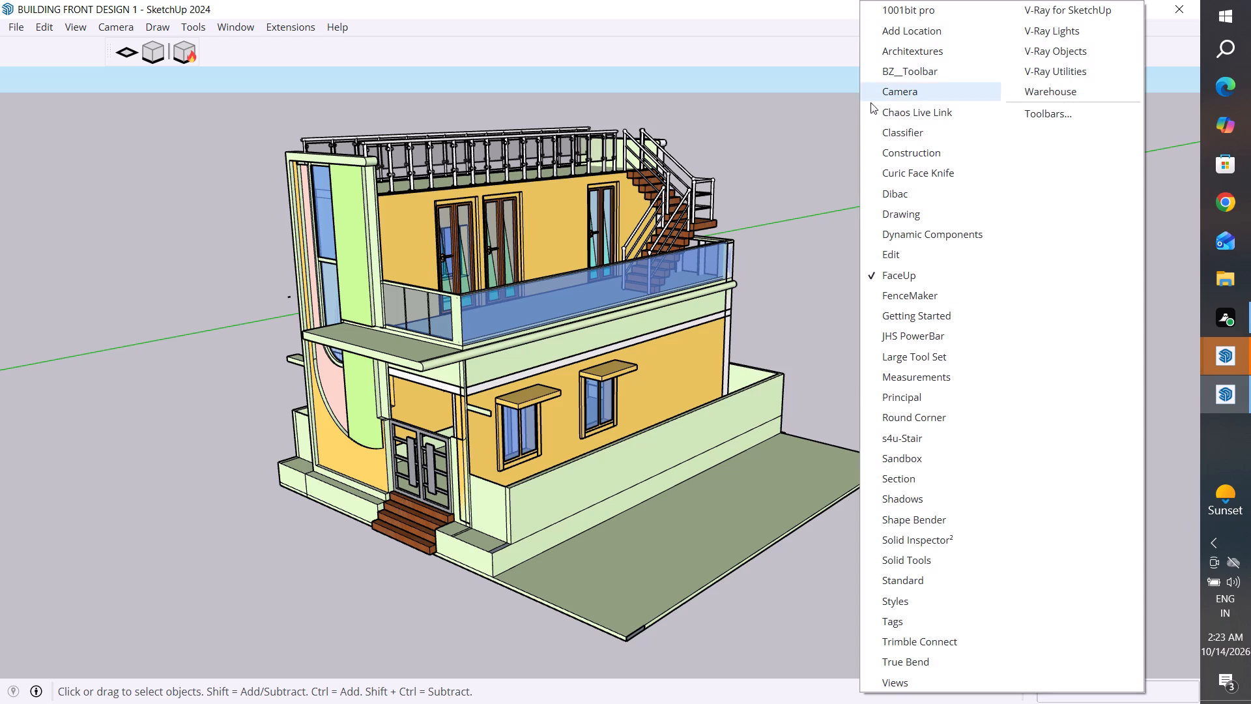
click(879, 274)
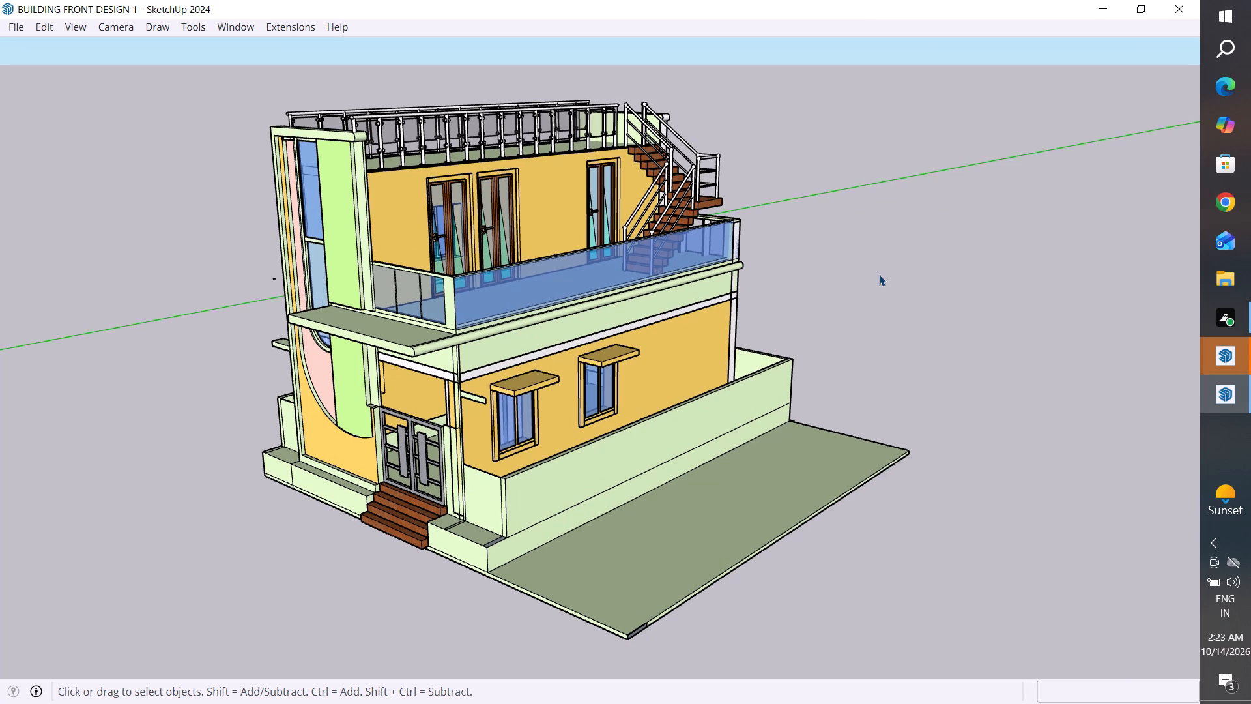
Print one copy of the current building view with Microsoft Print to PDF.
key(ctrl+p)
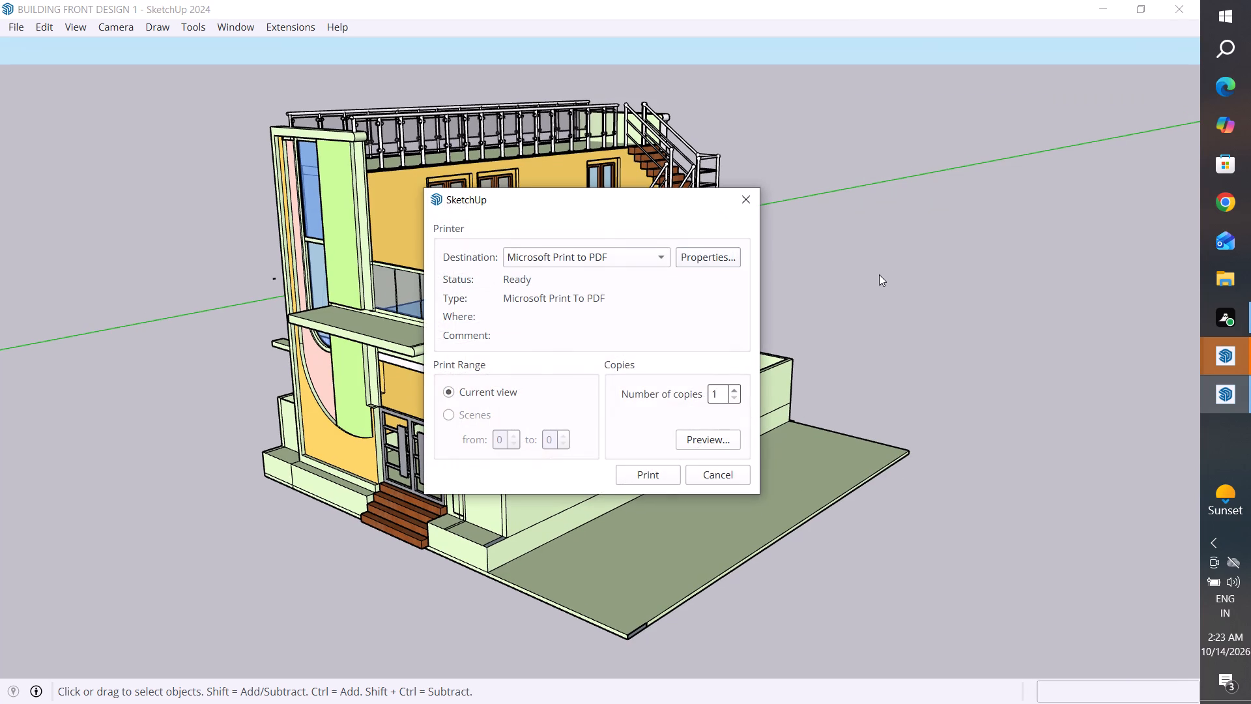
click(637, 471)
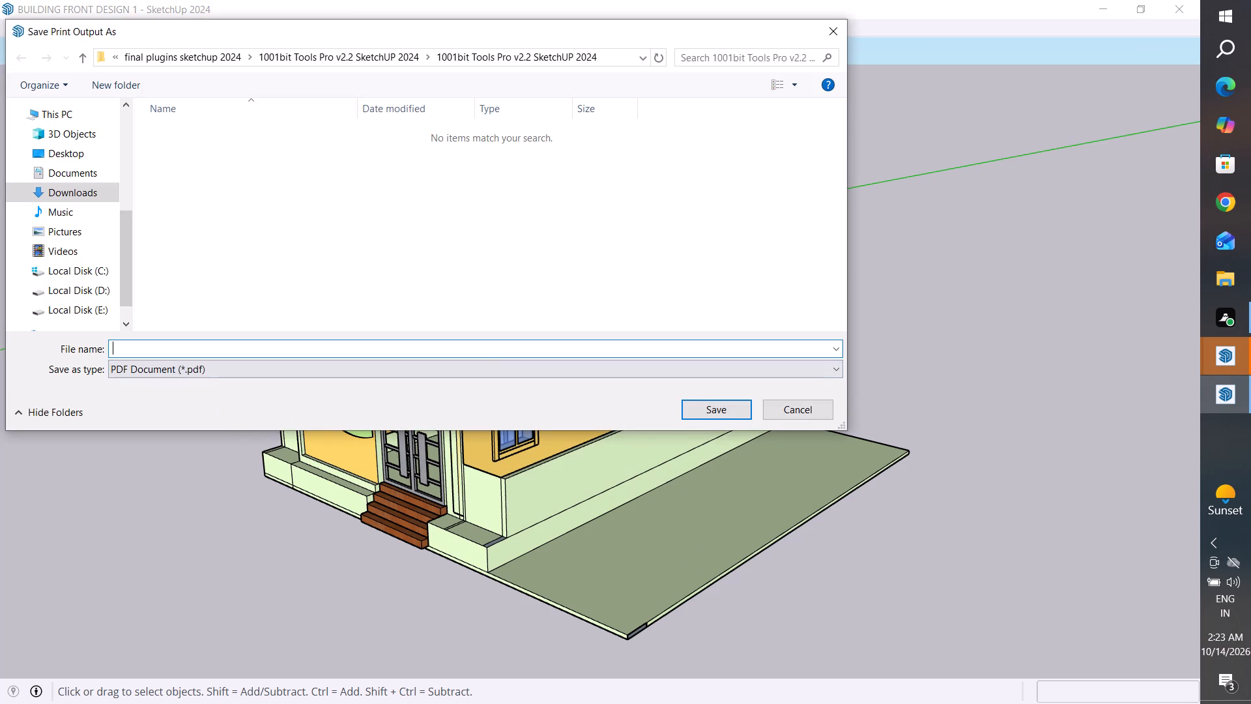
Save the print output in the Documents folder "Sketchup intership file" as "building fromt design 1pdf".
click(76, 172)
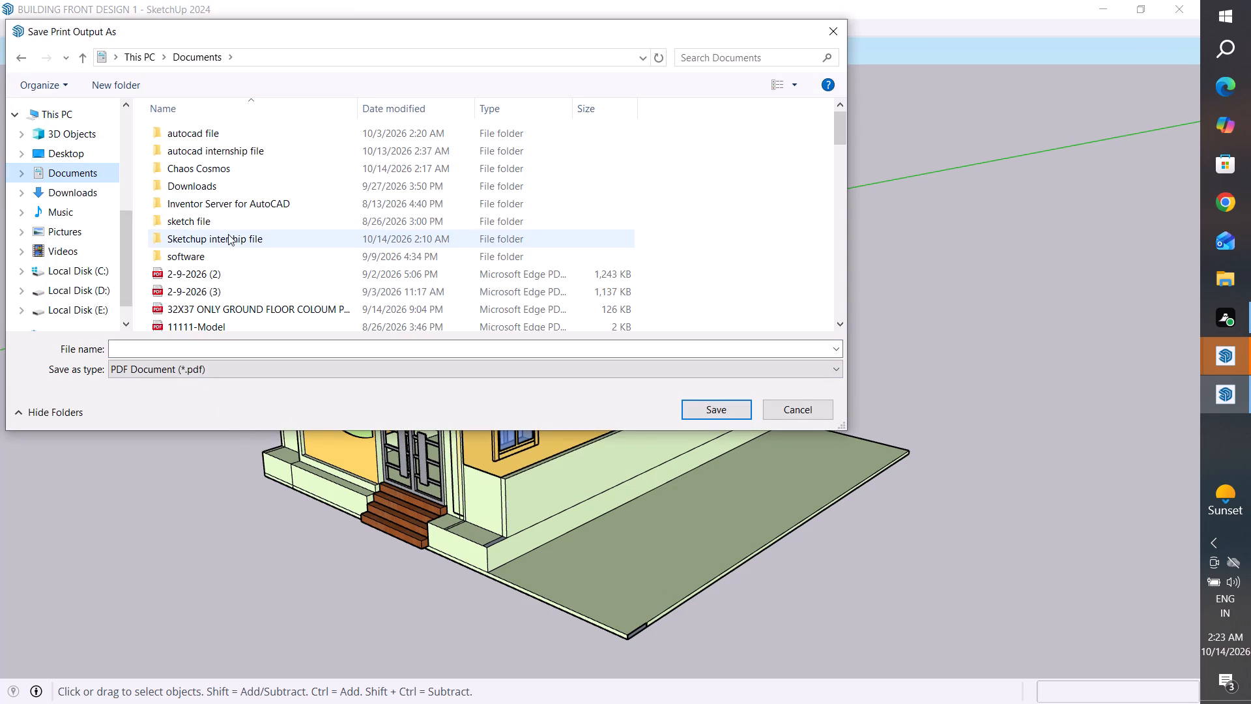
double_click(238, 238)
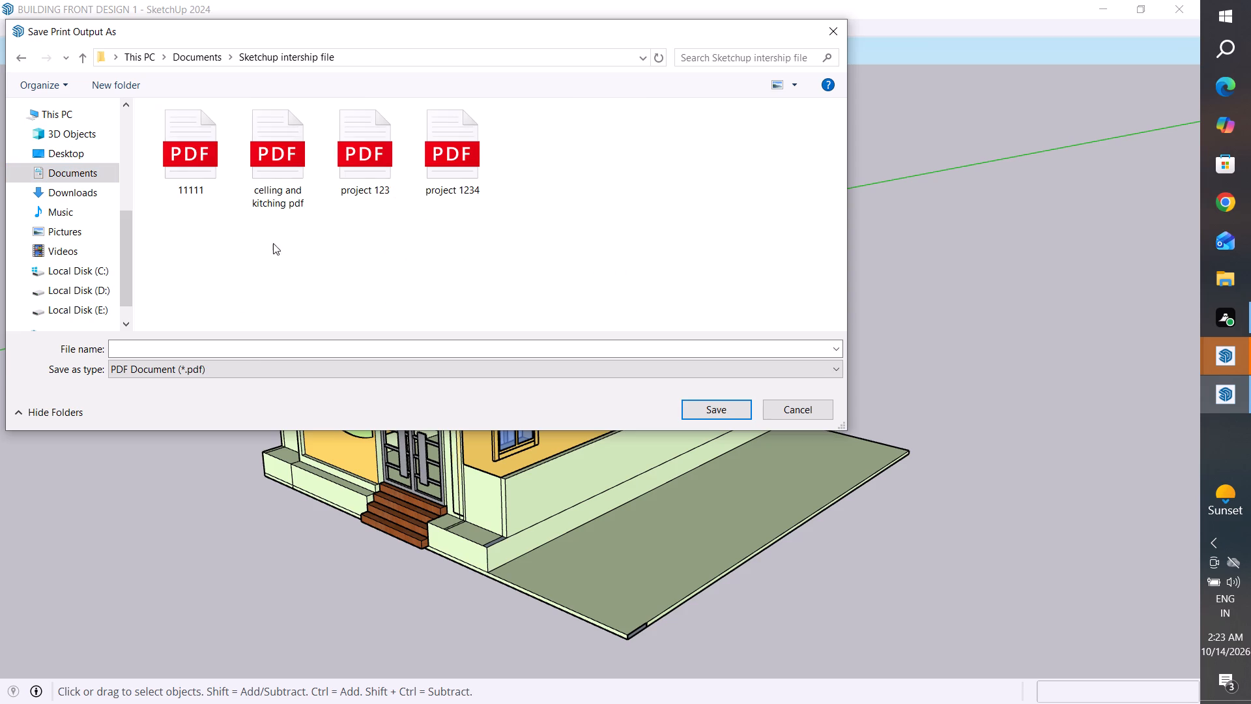
click(249, 336)
click(250, 348)
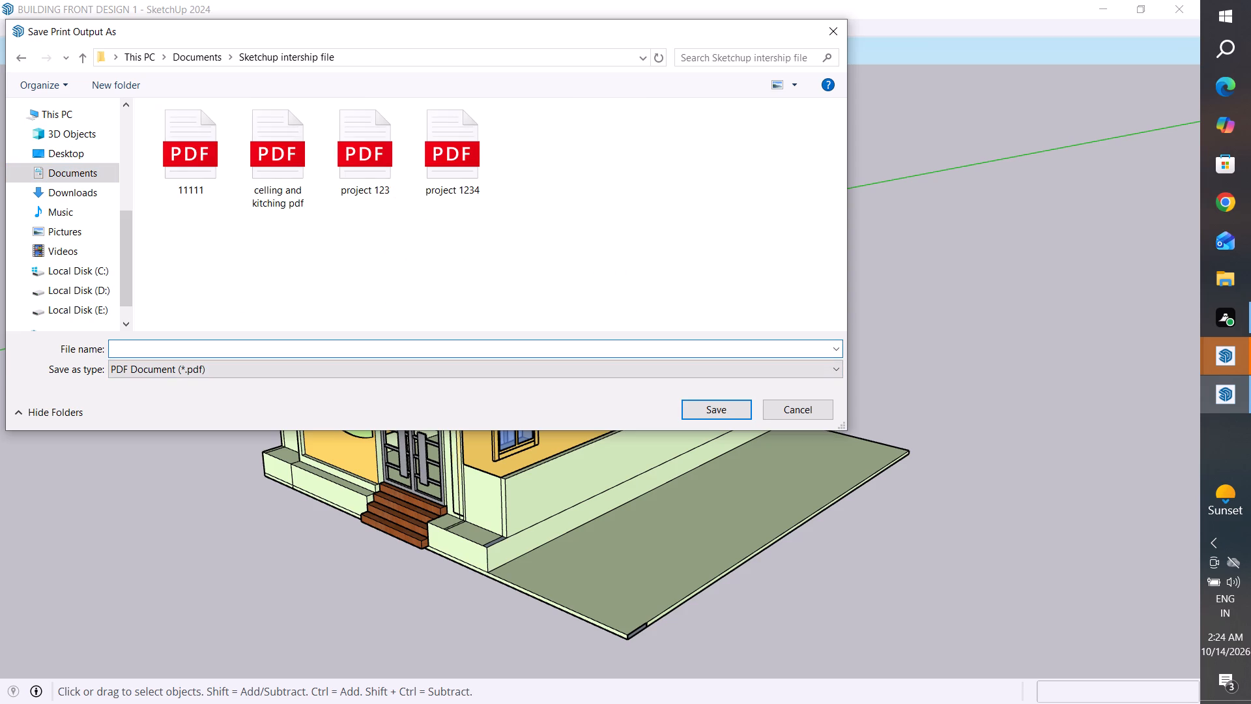
text(building)
key(space)
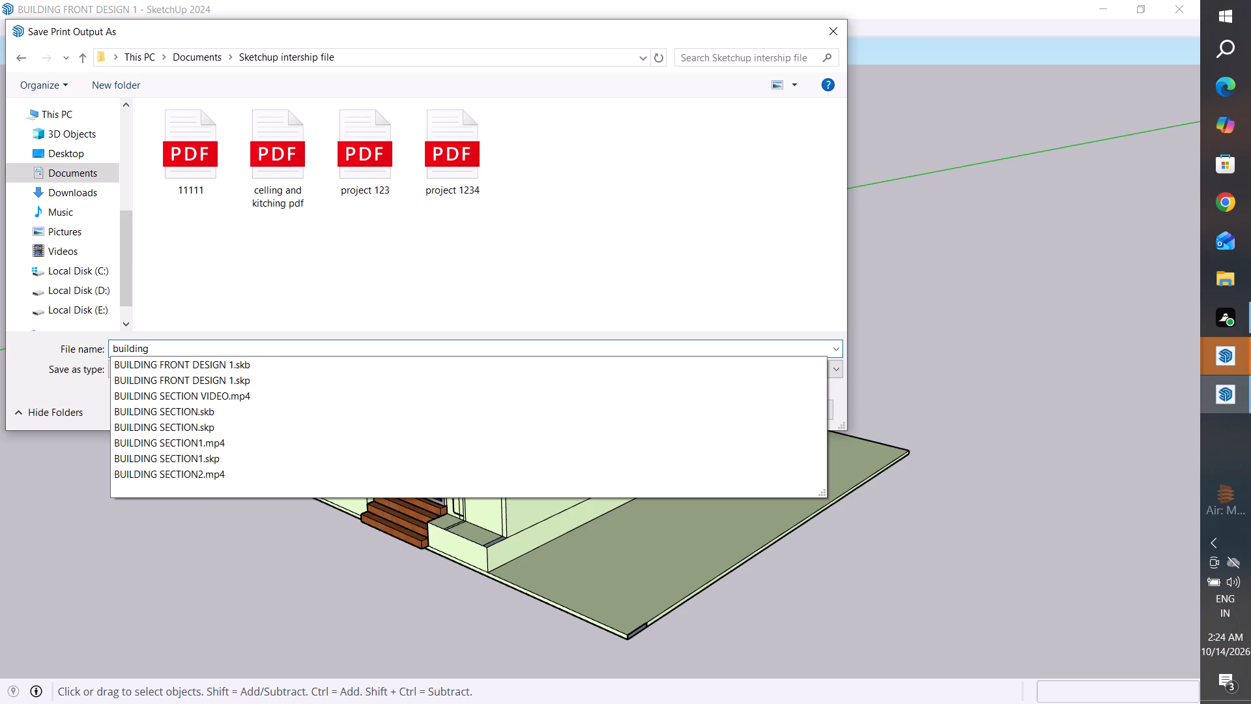
text(fromt desig)
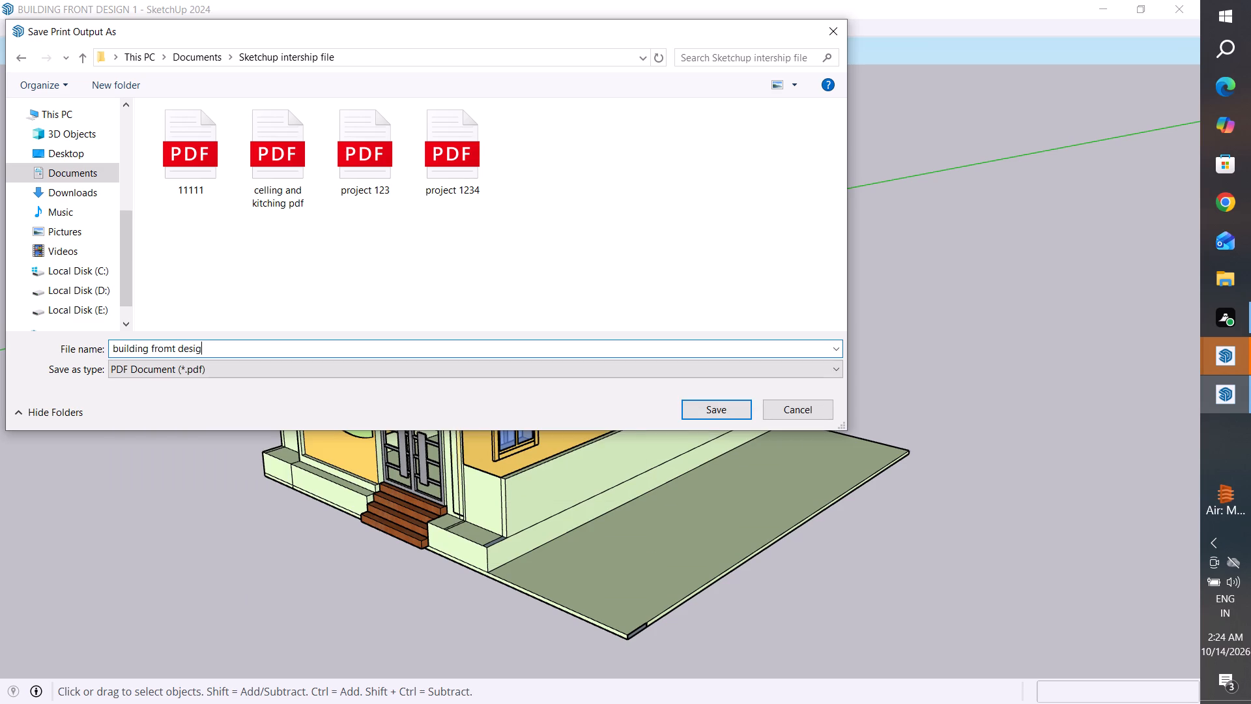
text(n)
key(space)
key(1)
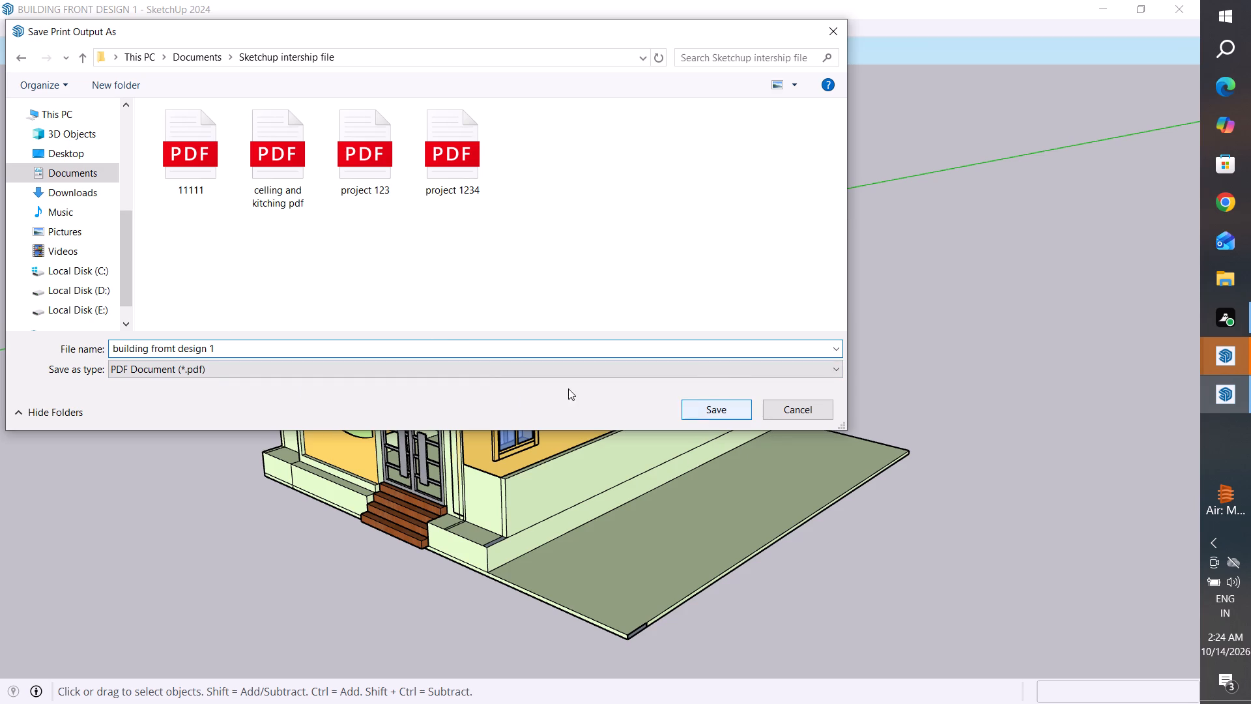
key(p)
text(df)
key(space)
click(726, 409)
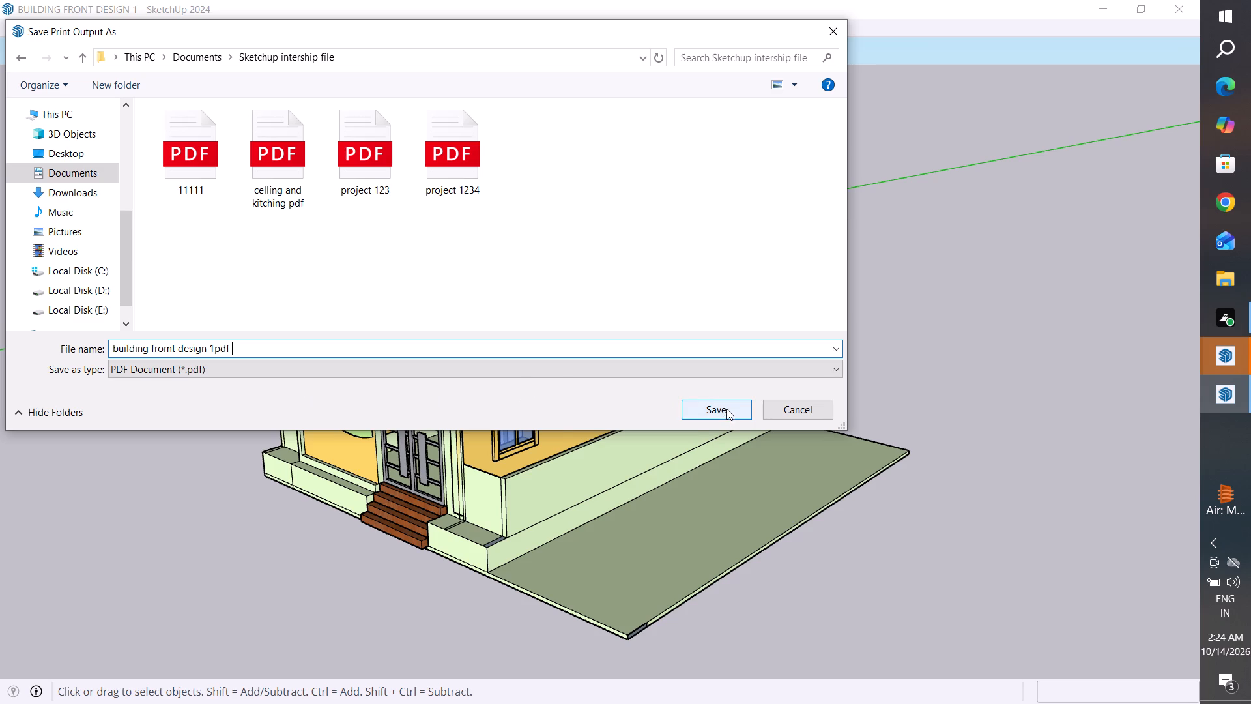